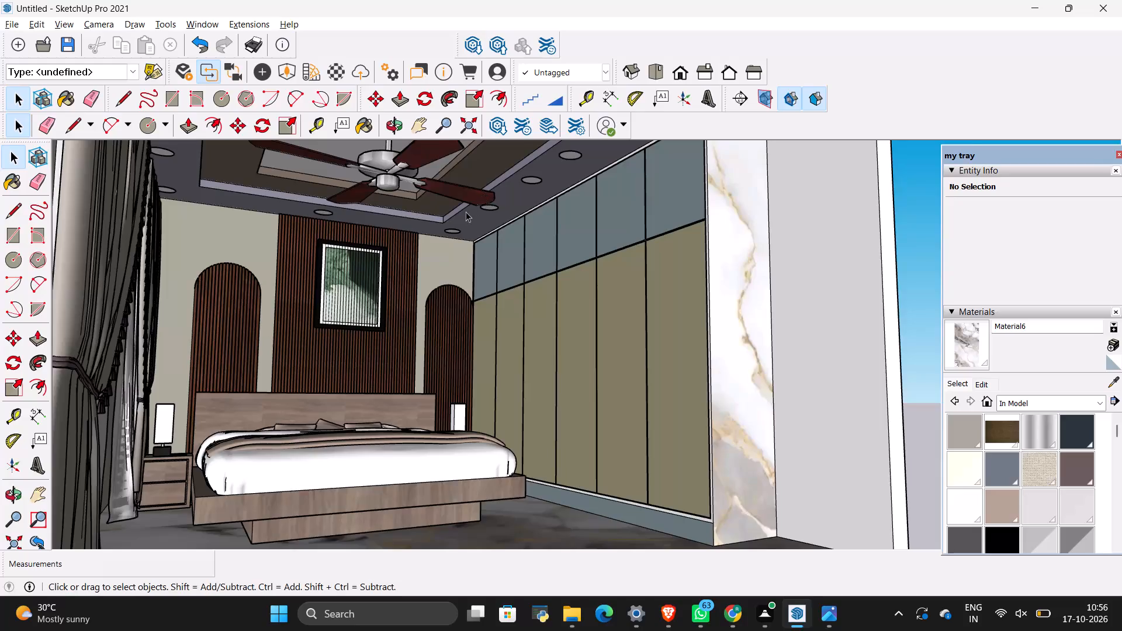
Examine the bedroom through its open front and past the window wall, including the bed, wardrobe wall, marble end panel and ceiling fan.
scroll(466, 207, down, 3)
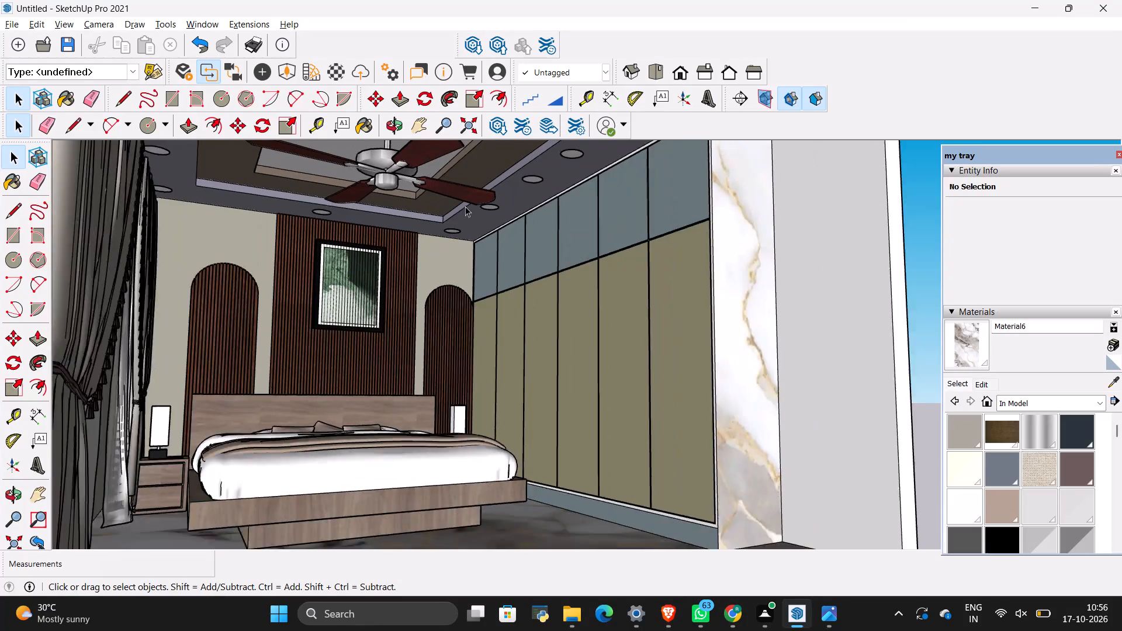
scroll(465, 206, down, 2)
middle_drag(344, 193, 376, 230)
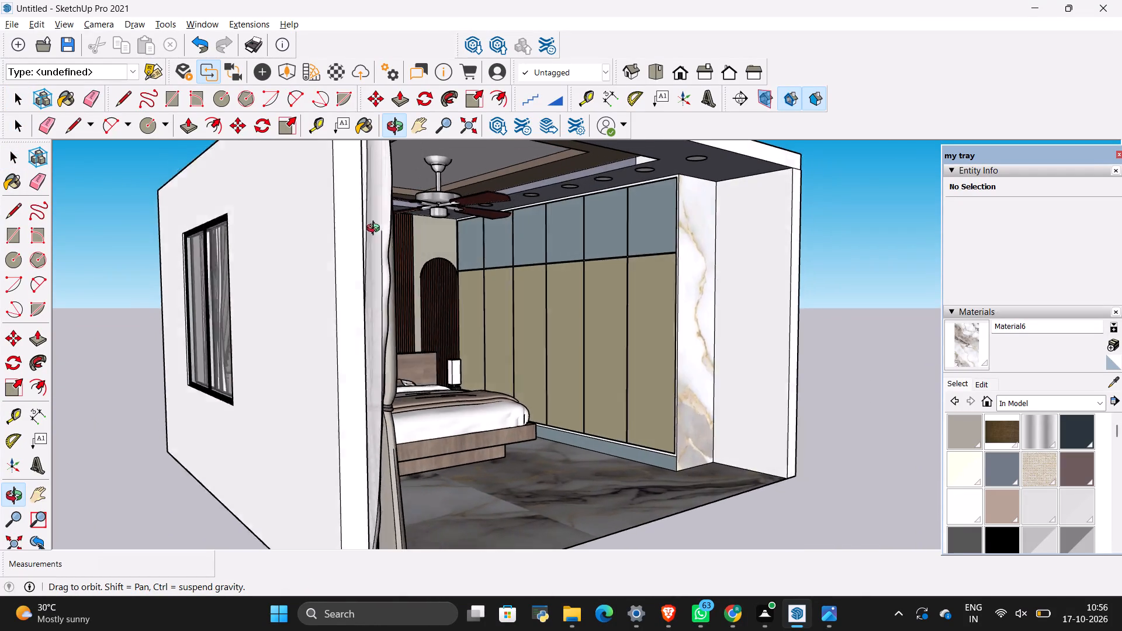
middle_drag(376, 230, 342, 226)
scroll(342, 226, up, 1)
scroll(428, 262, up, 4)
scroll(407, 237, down, 5)
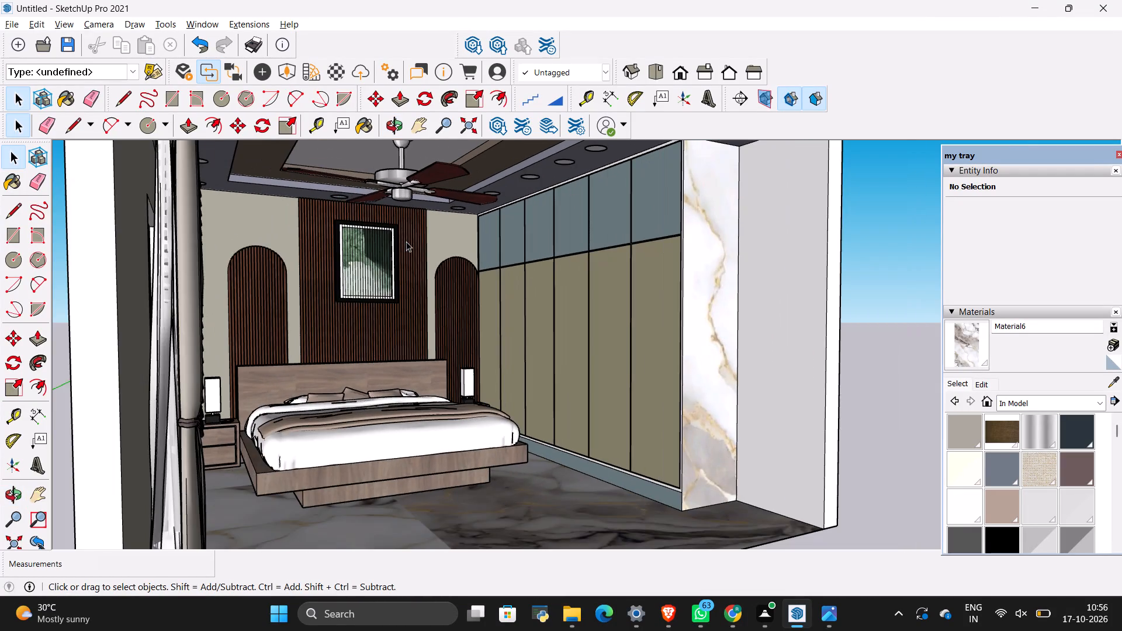
scroll(415, 275, up, 1)
middle_drag(432, 327, 425, 307)
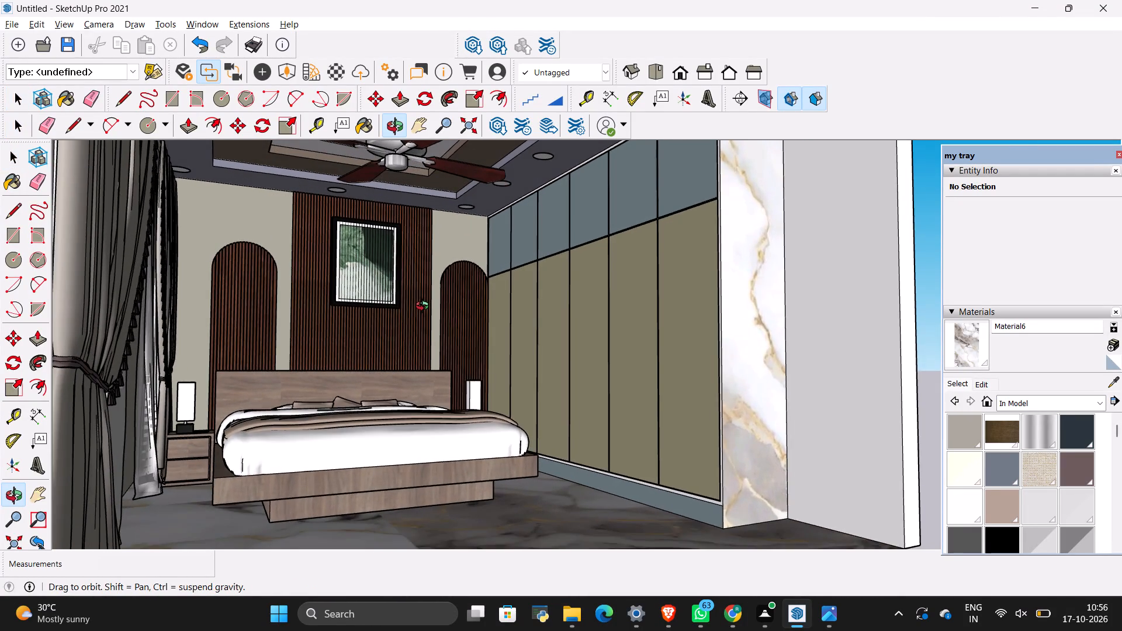
scroll(425, 302, down, 10)
scroll(427, 228, up, 5)
middle_drag(427, 287, 420, 268)
scroll(411, 224, up, 6)
scroll(420, 237, down, 2)
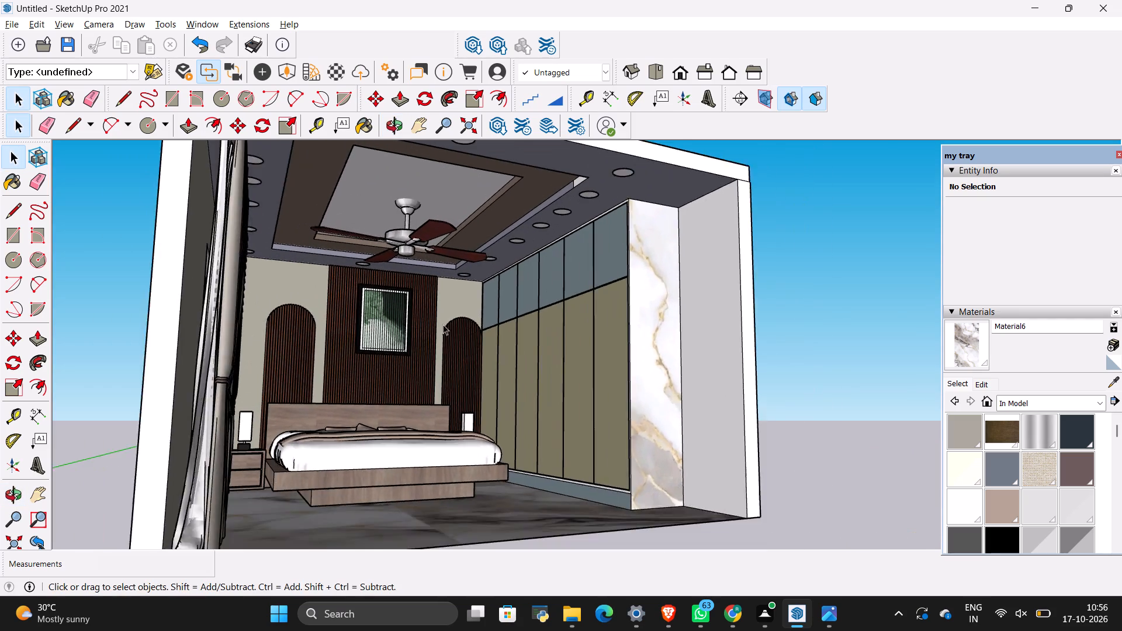
scroll(444, 330, up, 3)
scroll(309, 305, up, 1)
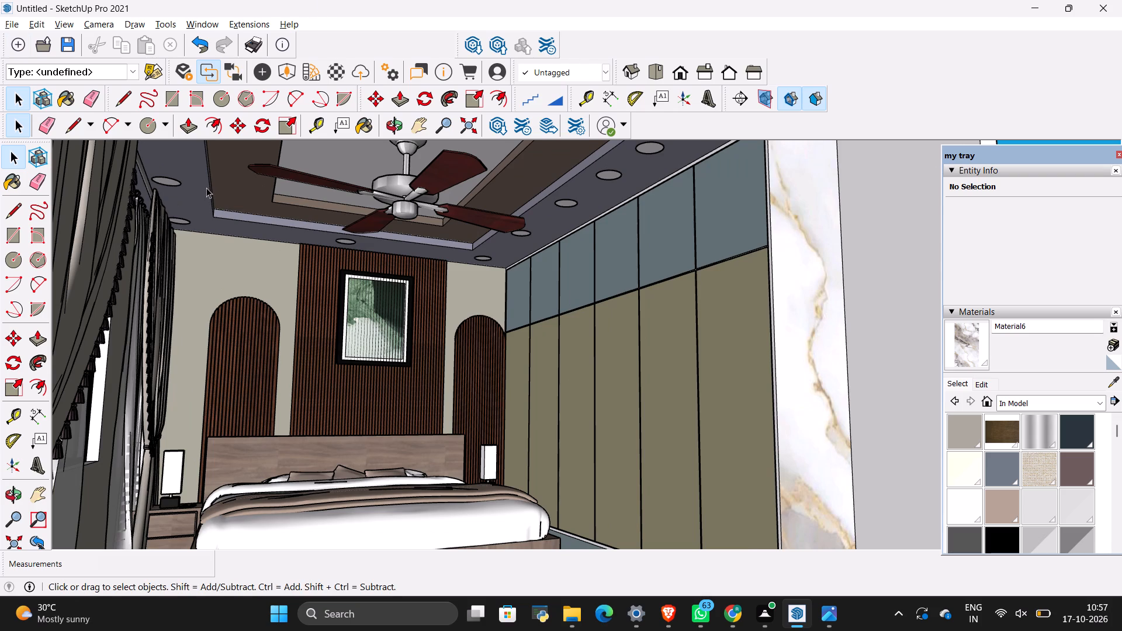
Review the whole room and its interior up close, comparing the recessed ceiling, fan, downlights, curtains, fluted headboard wall and bed.
scroll(244, 257, down, 4)
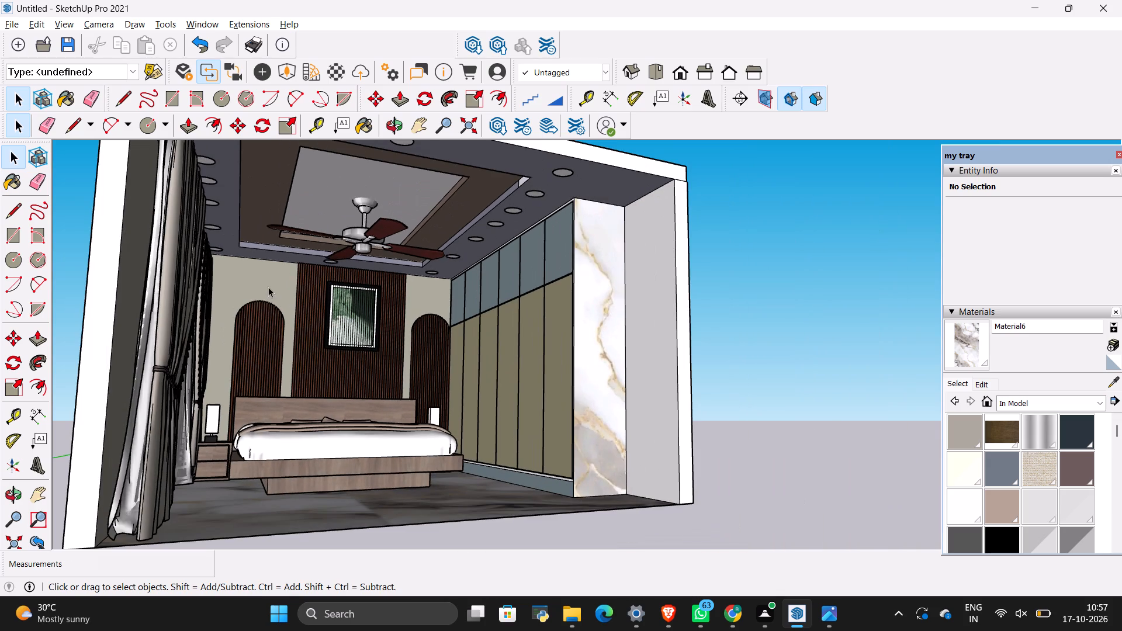
scroll(268, 284, up, 4)
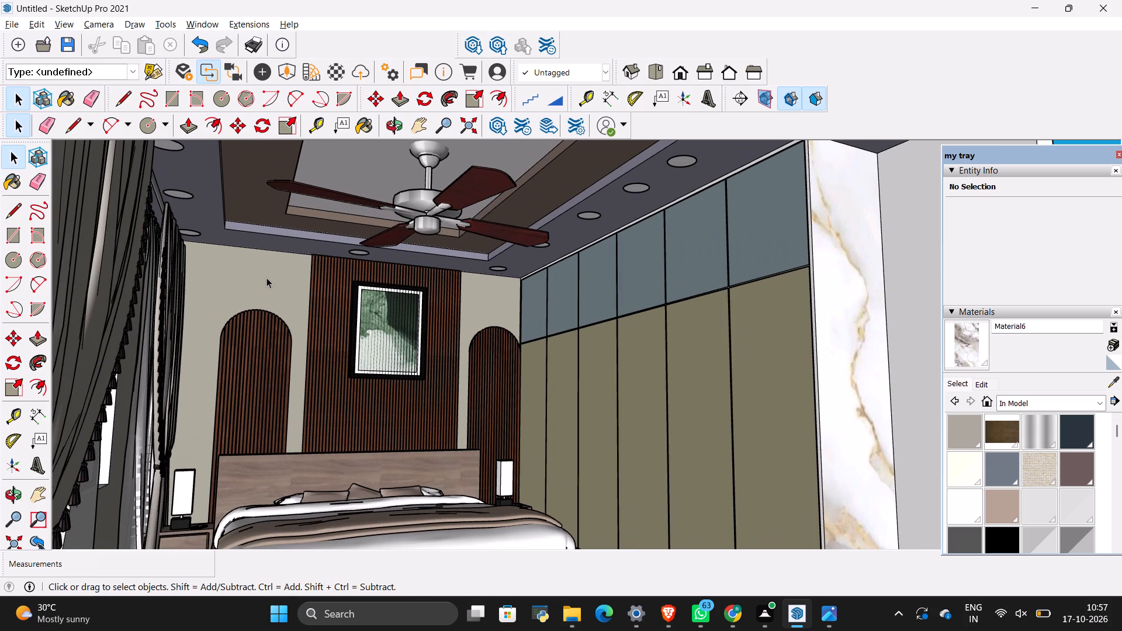
scroll(282, 259, down, 3)
scroll(419, 278, down, 3)
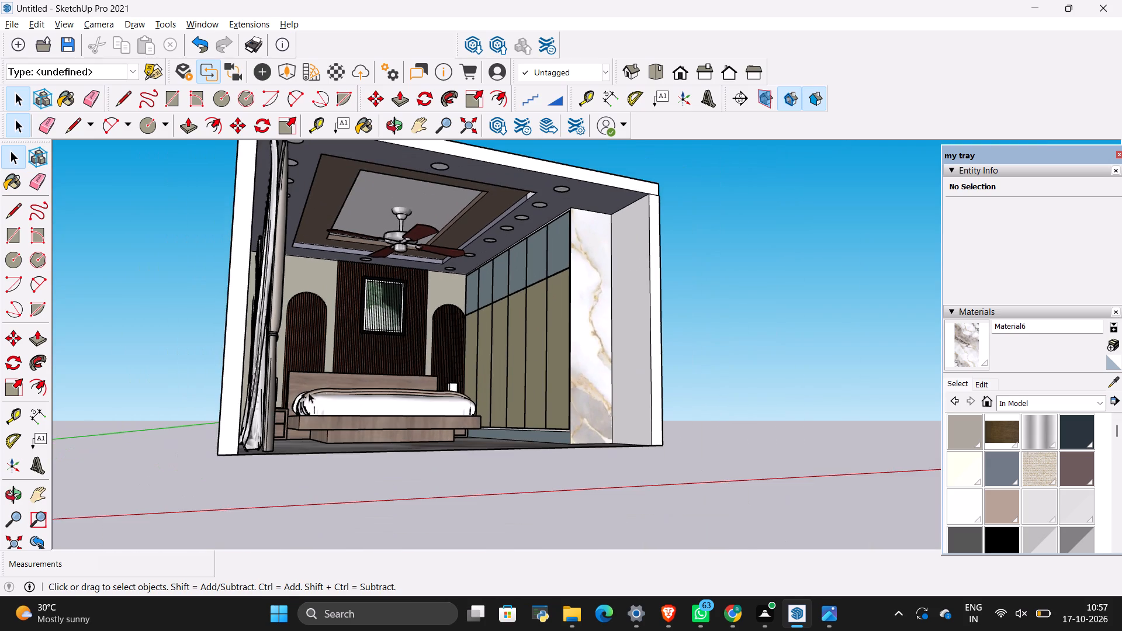
scroll(269, 389, up, 4)
scroll(405, 187, up, 2)
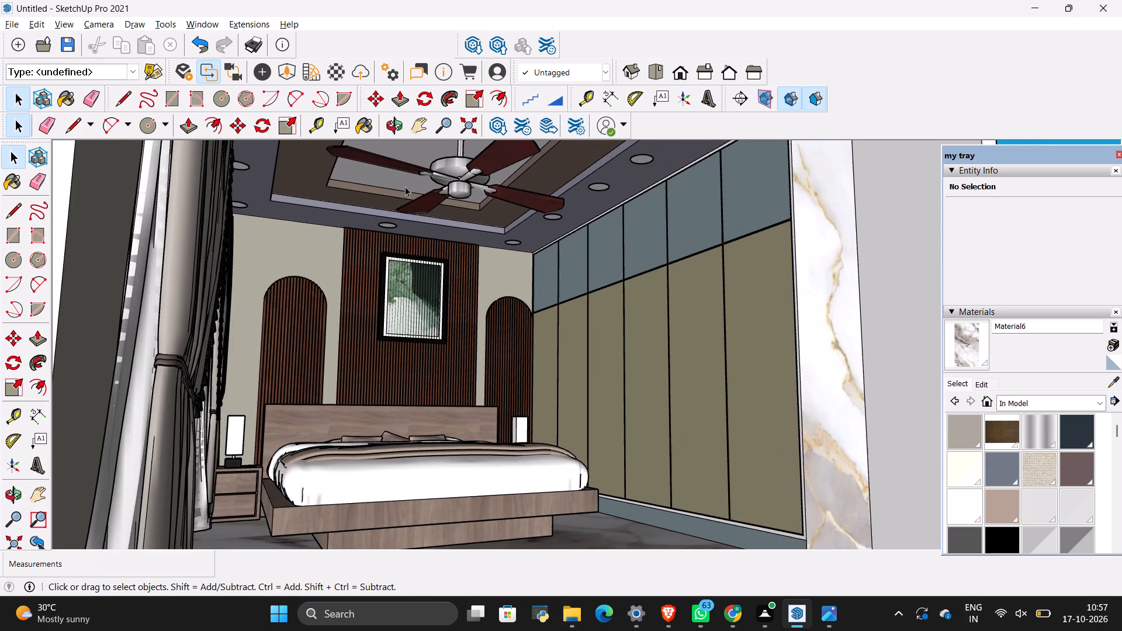
scroll(403, 186, up, 1)
scroll(403, 186, down, 2)
middle_drag(403, 186, 386, 221)
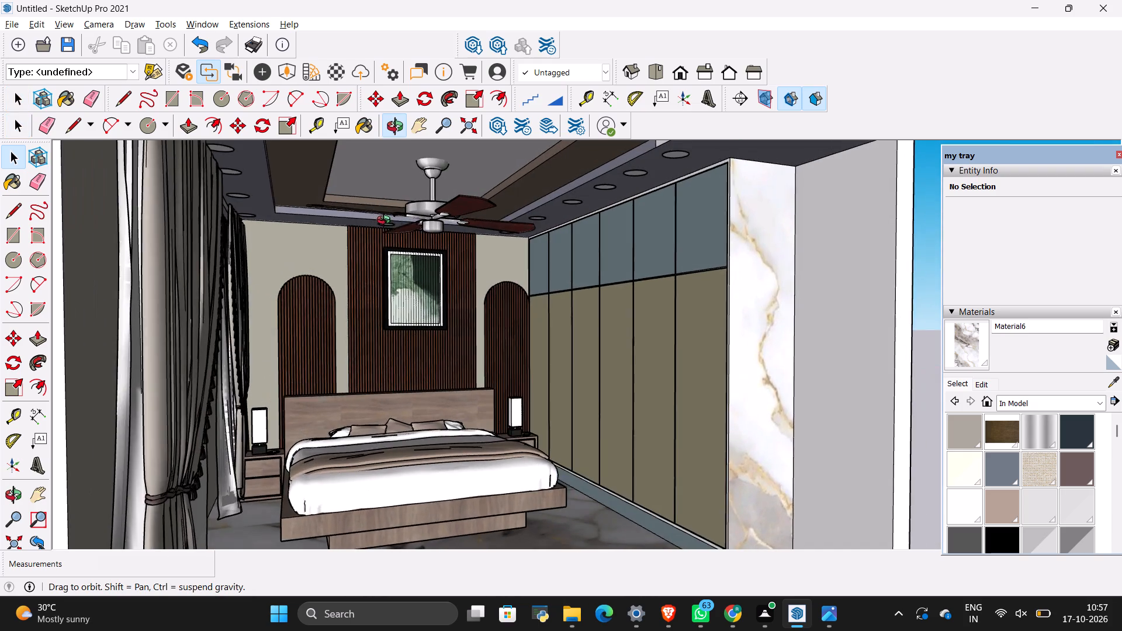
middle_drag(386, 221, 406, 203)
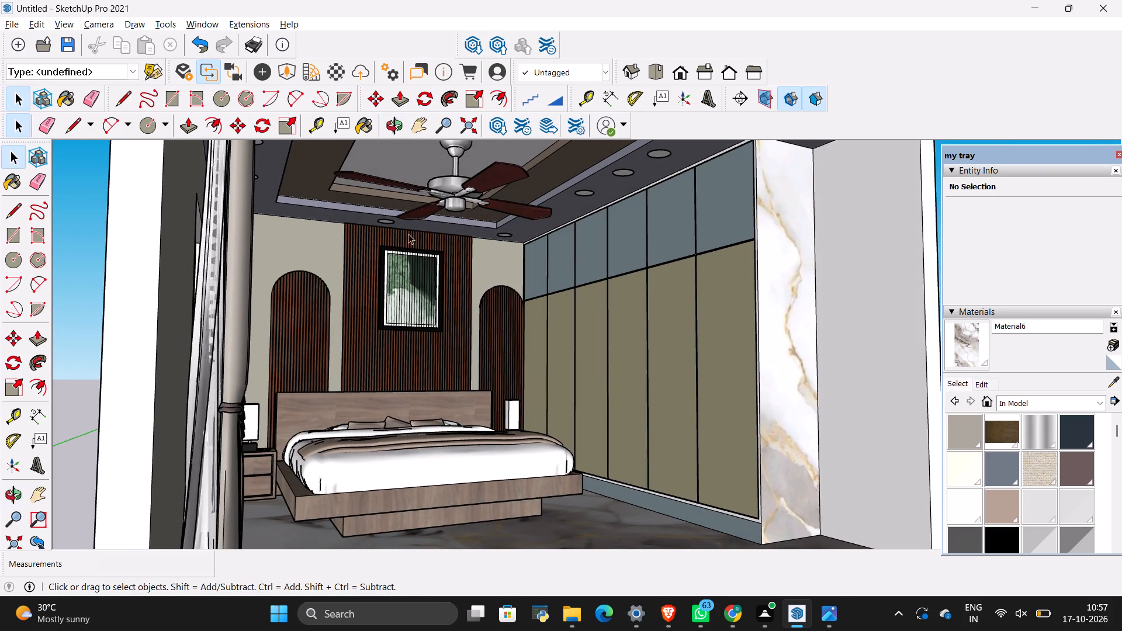
scroll(399, 233, up, 1)
scroll(380, 213, down, 1)
middle_drag(370, 237, 369, 231)
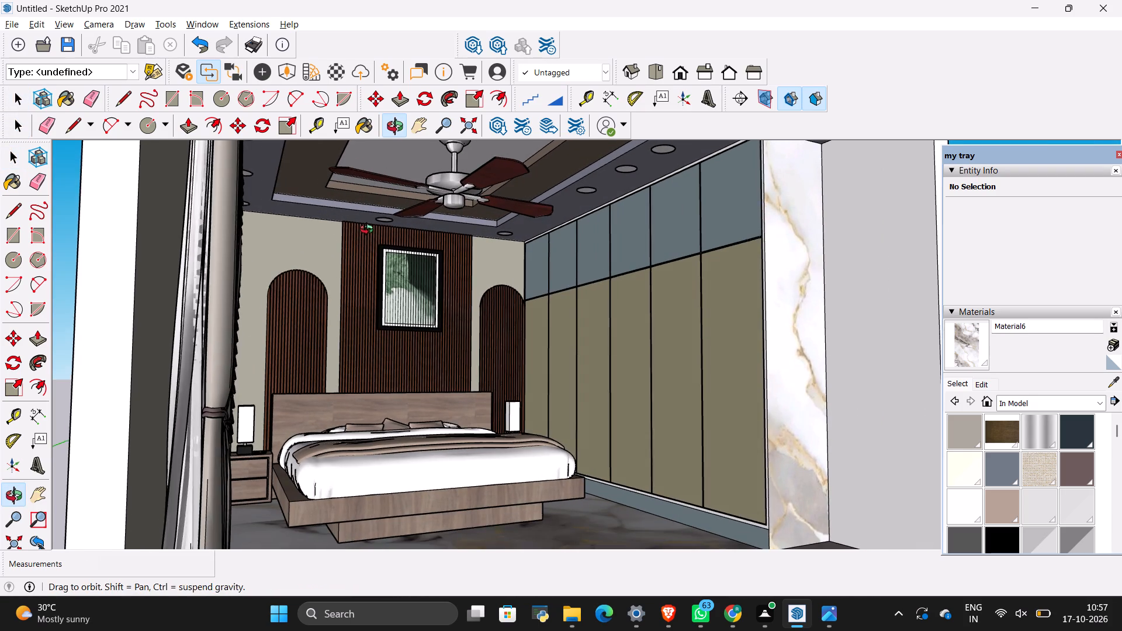
middle_drag(369, 231, 368, 222)
scroll(368, 220, up, 1)
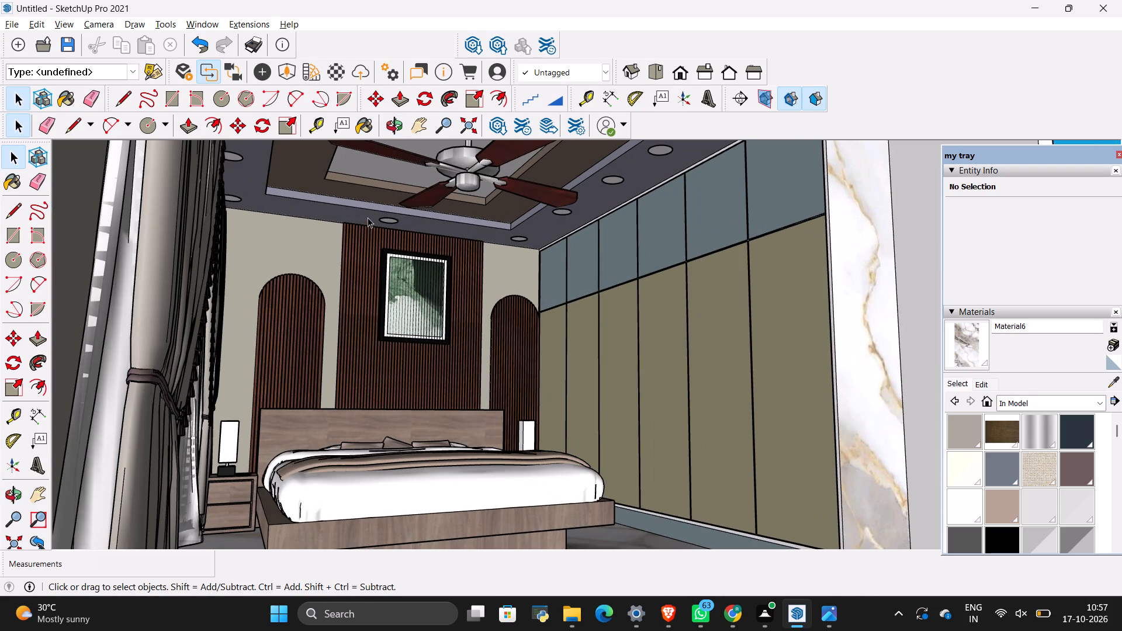
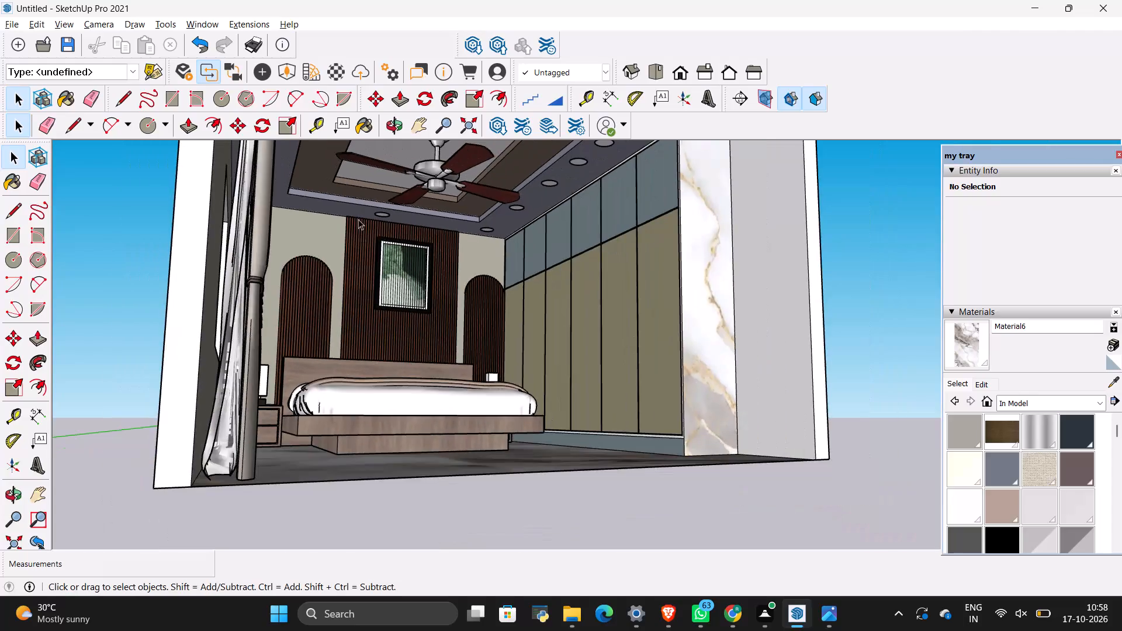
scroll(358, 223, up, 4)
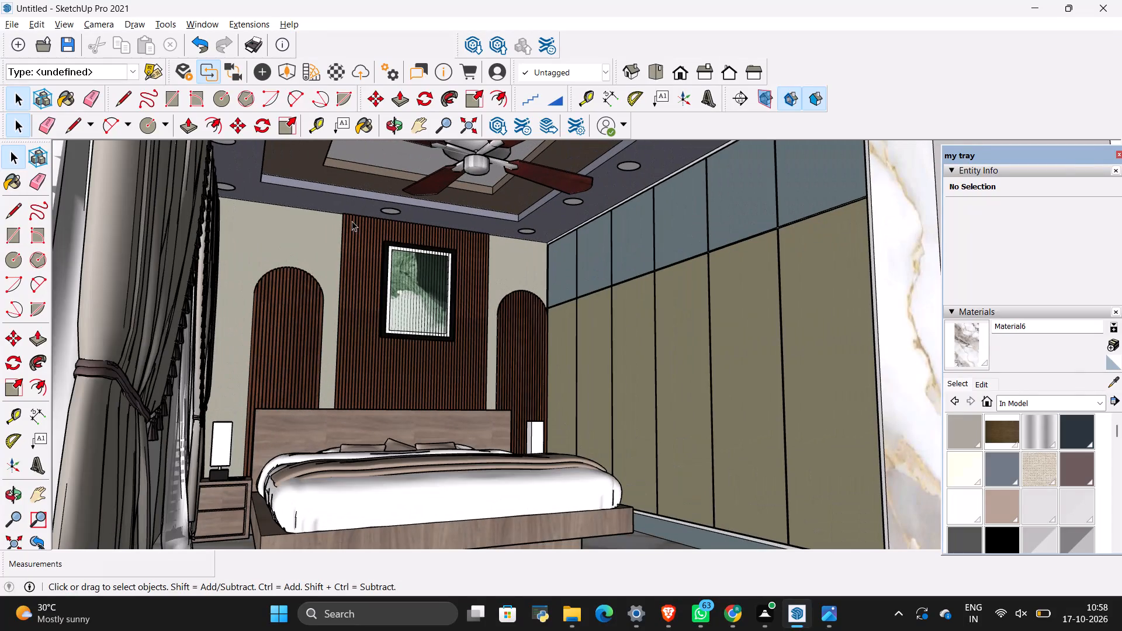
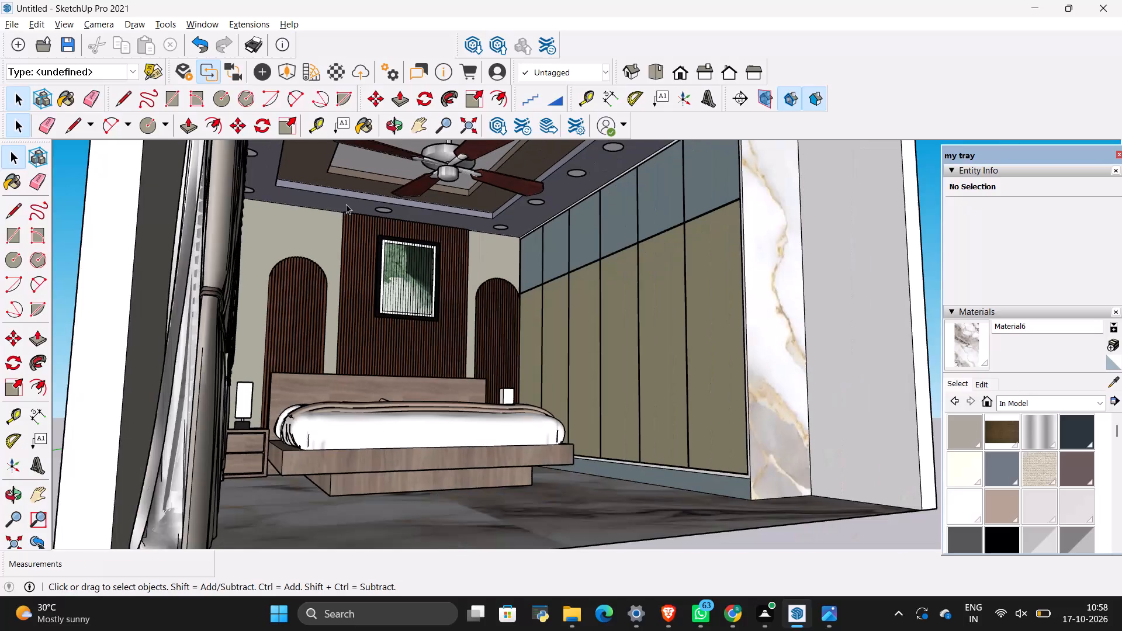
Review the completed bedroom interior, checking the bed wall, ceiling fan, curtains and wardrobe from the room's open side.
scroll(174, 200, up, 3)
scroll(338, 226, up, 1)
scroll(334, 225, down, 3)
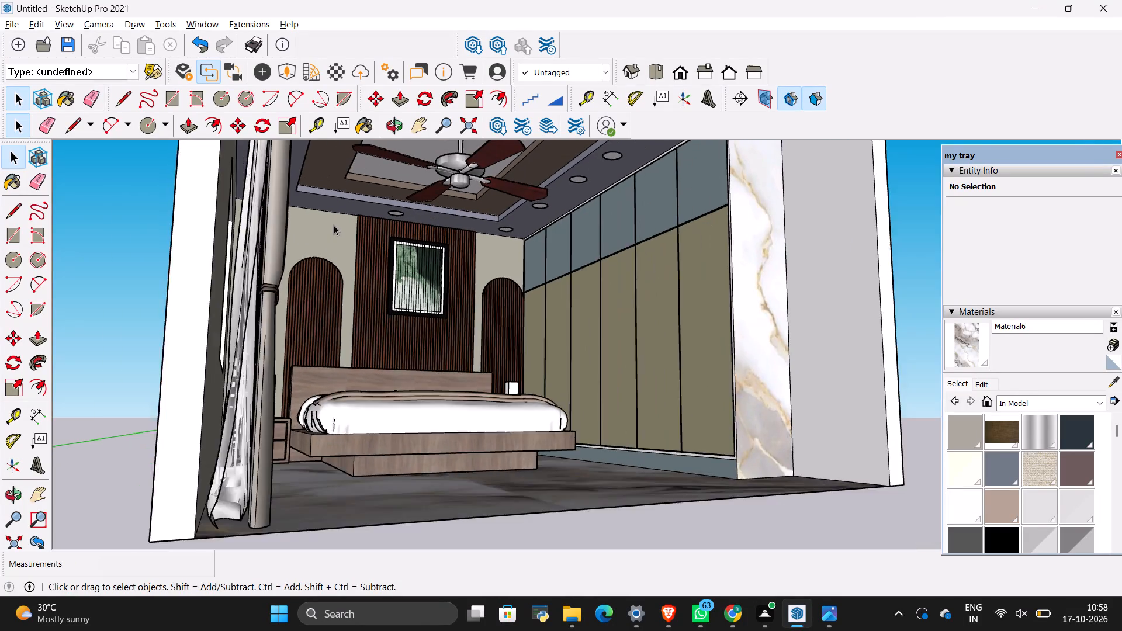
scroll(334, 225, up, 2)
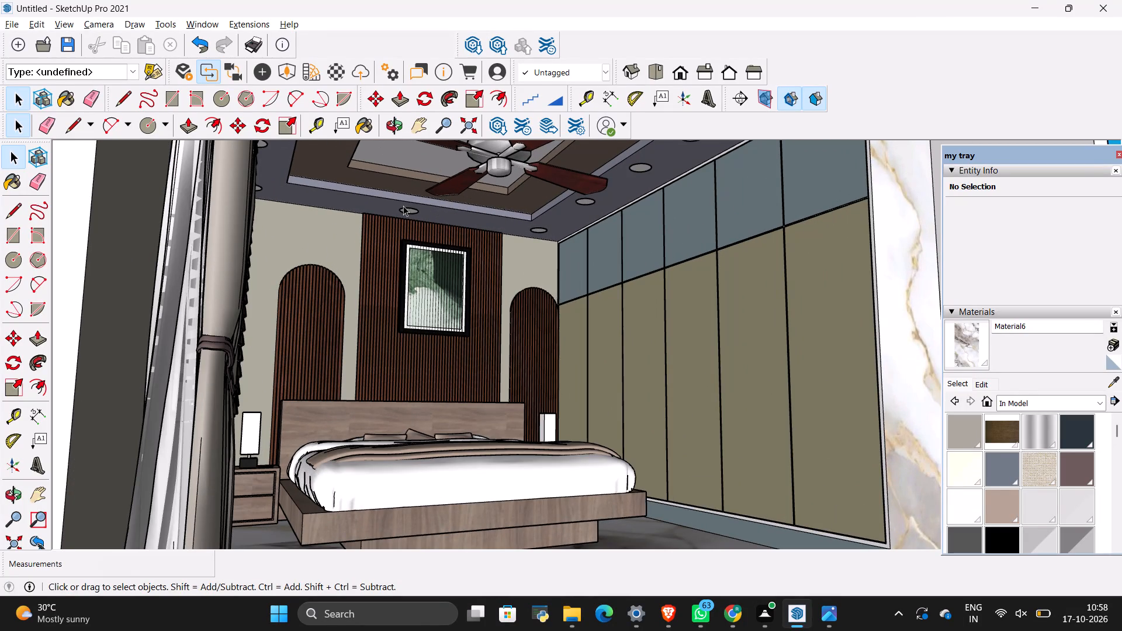
shift+middle_drag(382, 206, 371, 212)
middle_drag(388, 202, 385, 219)
scroll(382, 206, down, 1)
middle_drag(400, 277, 400, 278)
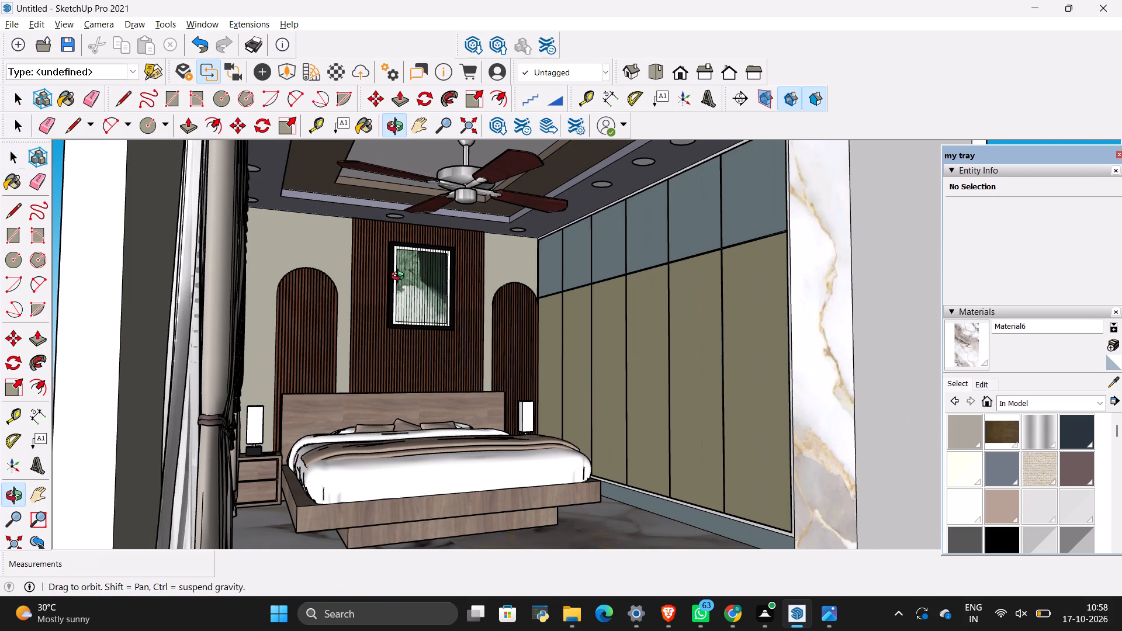
middle_drag(400, 278, 400, 268)
scroll(338, 241, up, 1)
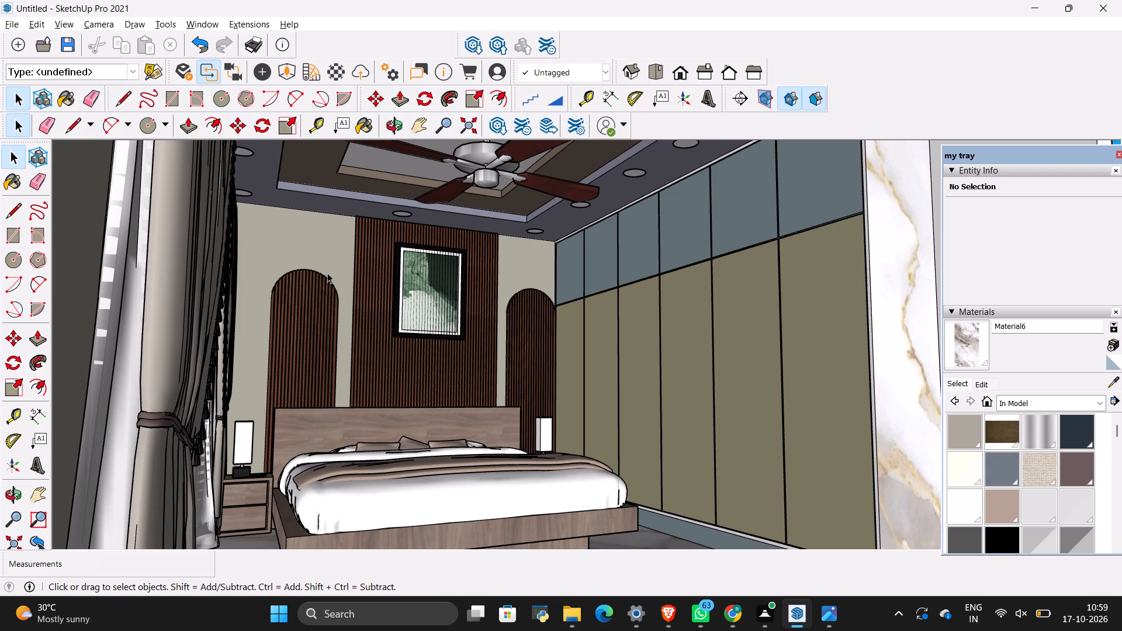
scroll(281, 273, down, 6)
scroll(311, 246, up, 5)
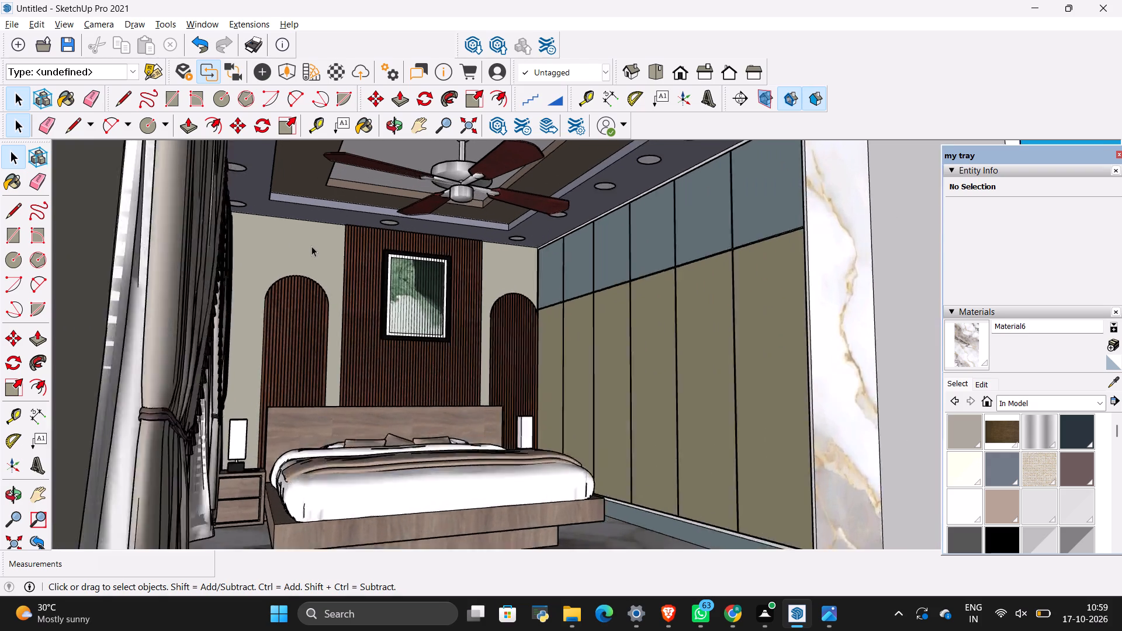
scroll(311, 246, up, 1)
scroll(311, 246, down, 2)
Save the model in the Downloads folder under the name bedroom design 13.
key(ctrl+s)
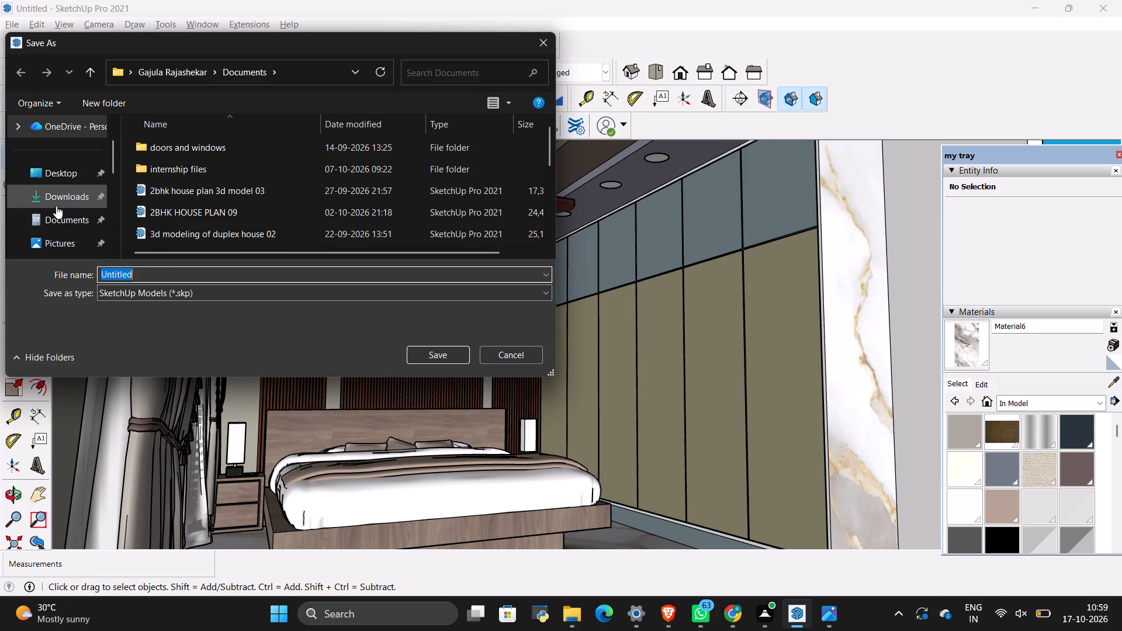
click(61, 204)
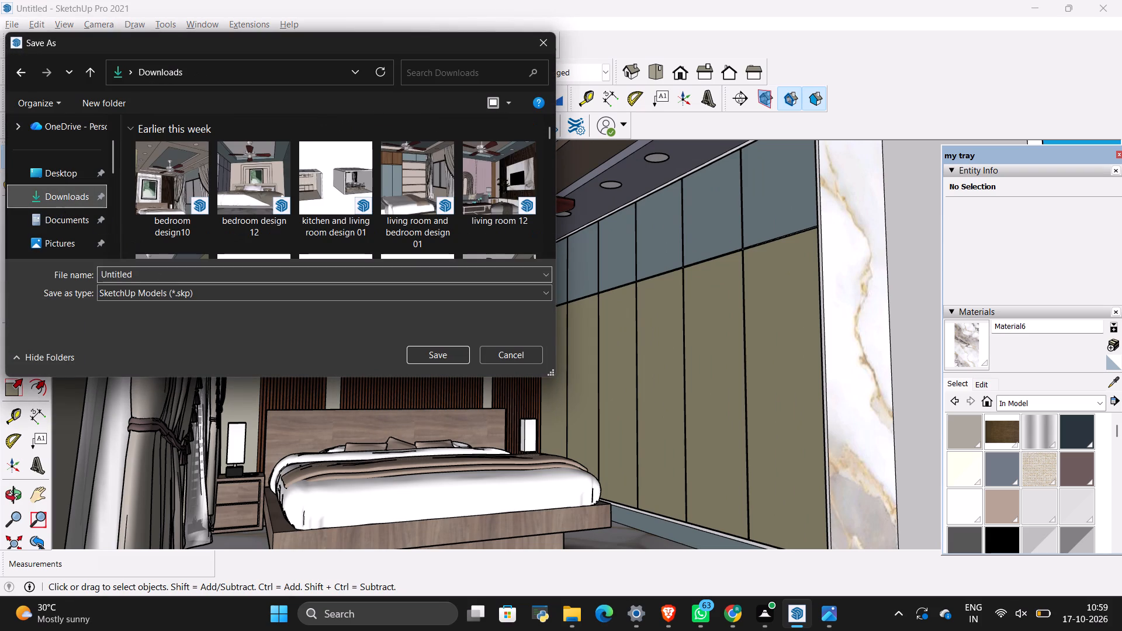
click(161, 280)
key(BackSpace)
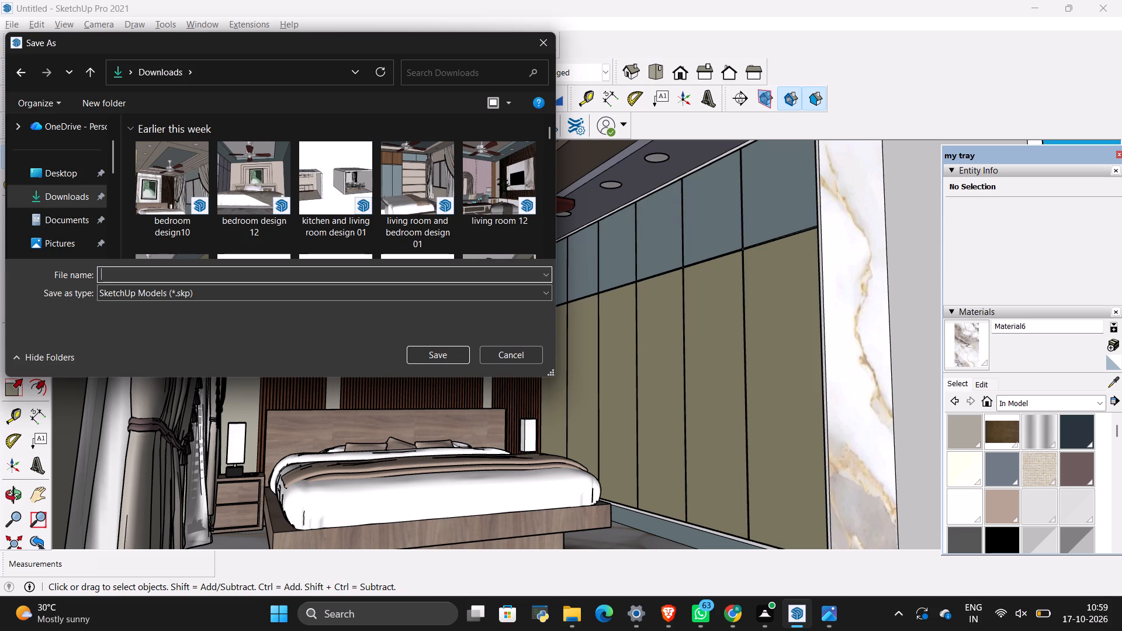
text(bedroom design)
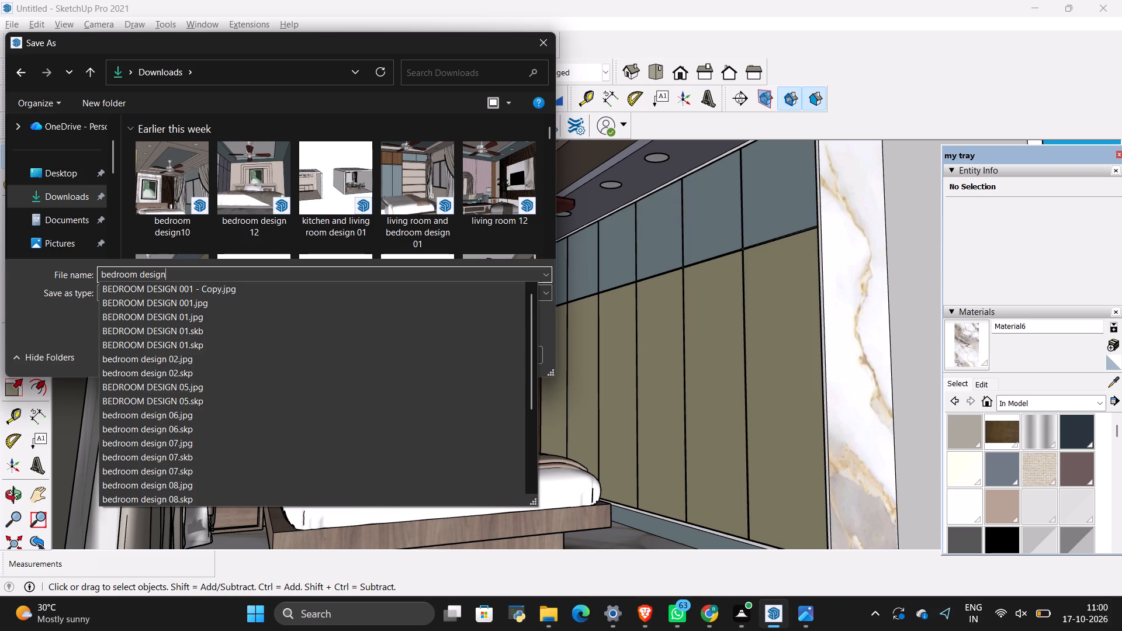
key(space)
text(12)
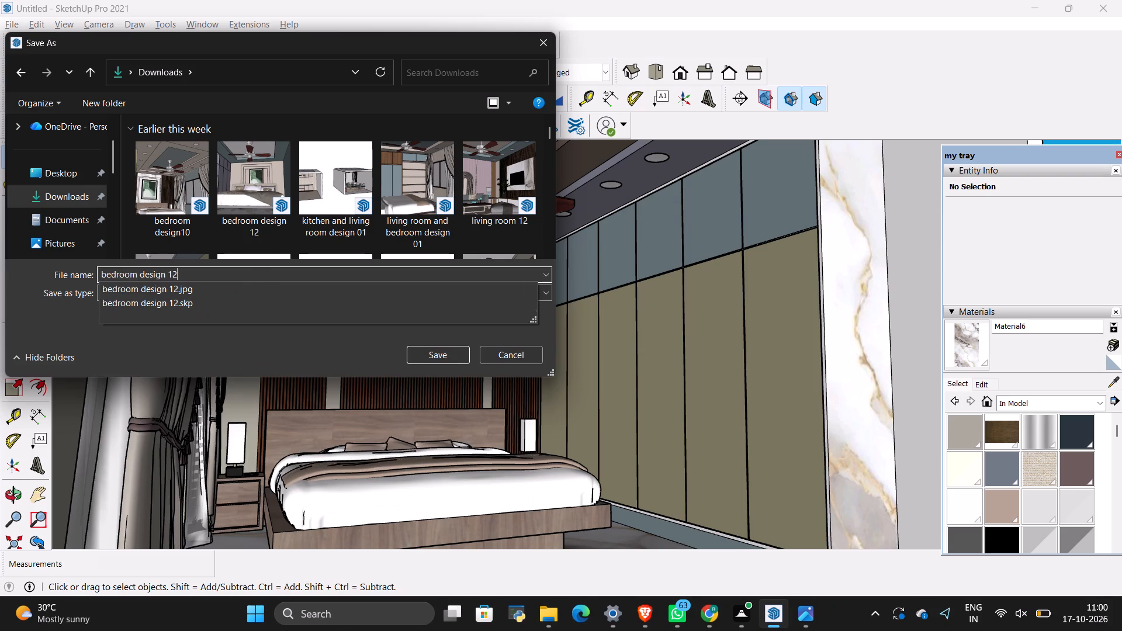
key(BackSpace)
key(3)
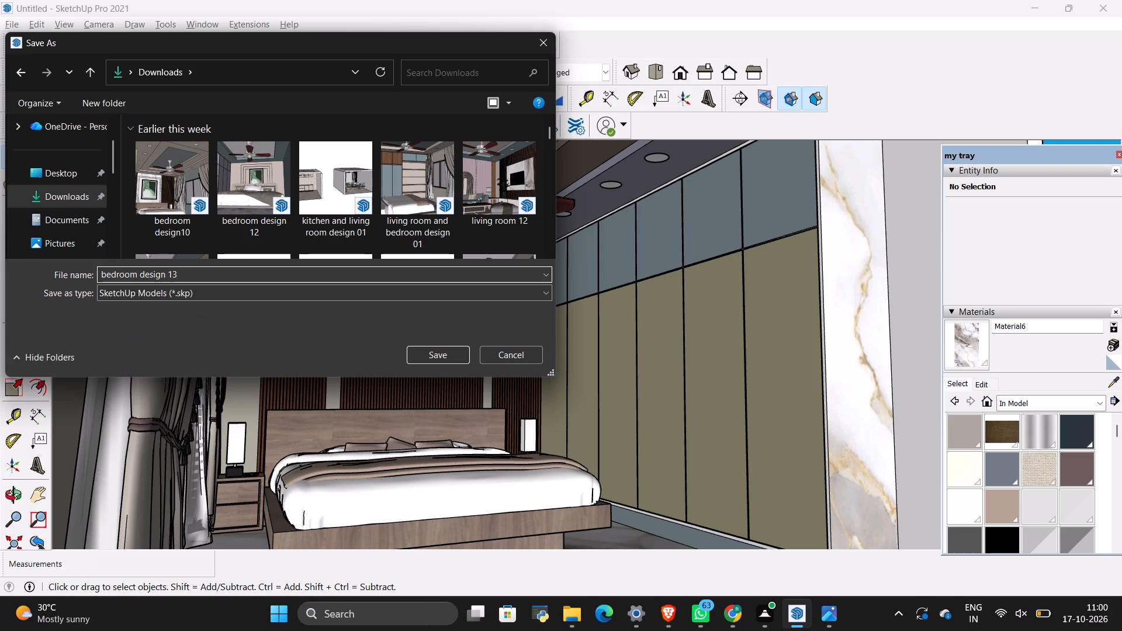
key(Return)
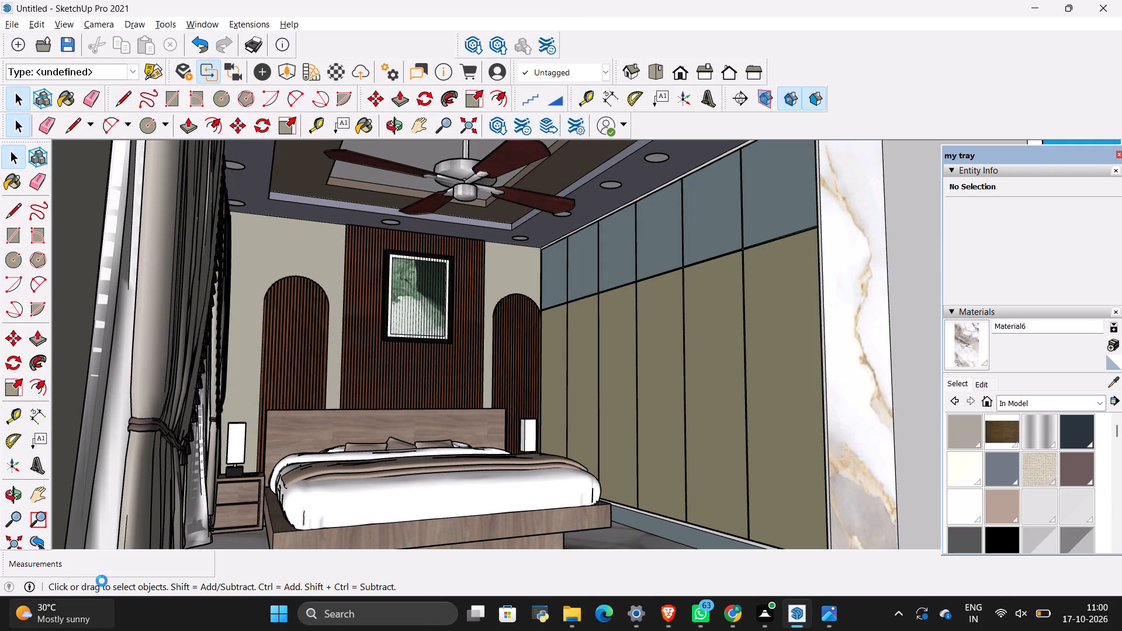
Look over the bedroom interior once more and view the whole room model from outside.
scroll(82, 568, down, 1)
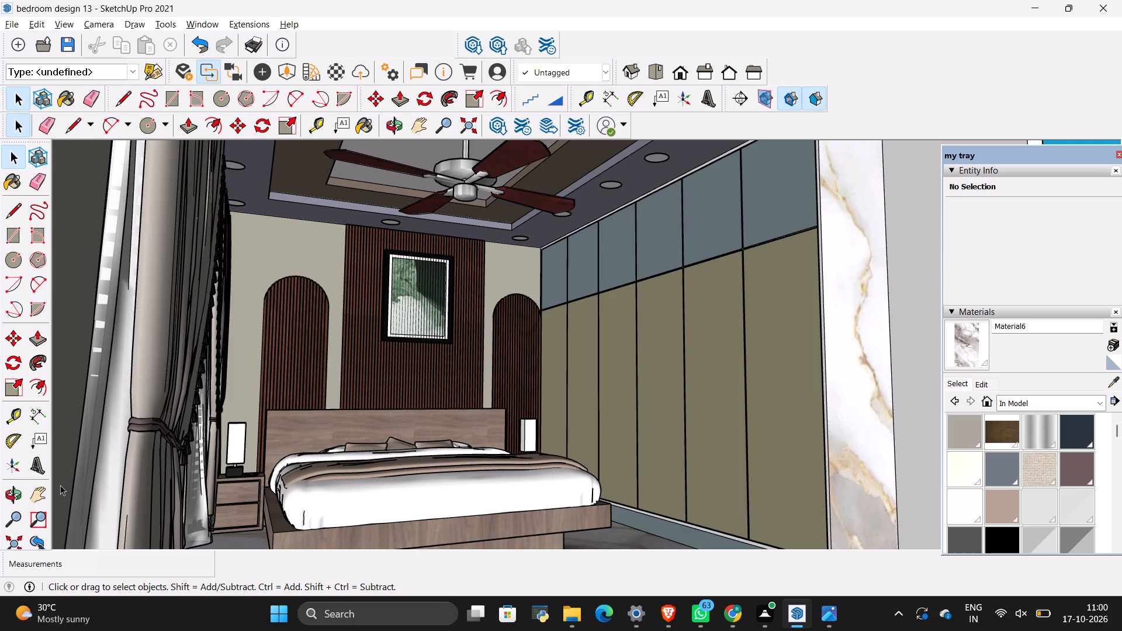
scroll(83, 480, down, 1)
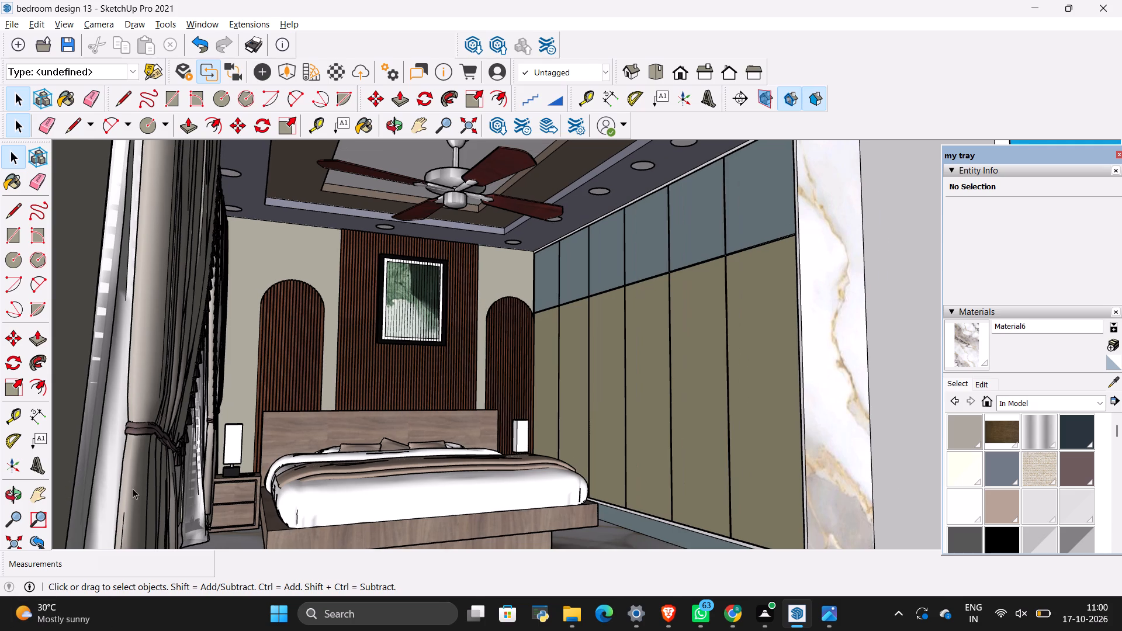
scroll(231, 375, down, 3)
scroll(373, 353, up, 3)
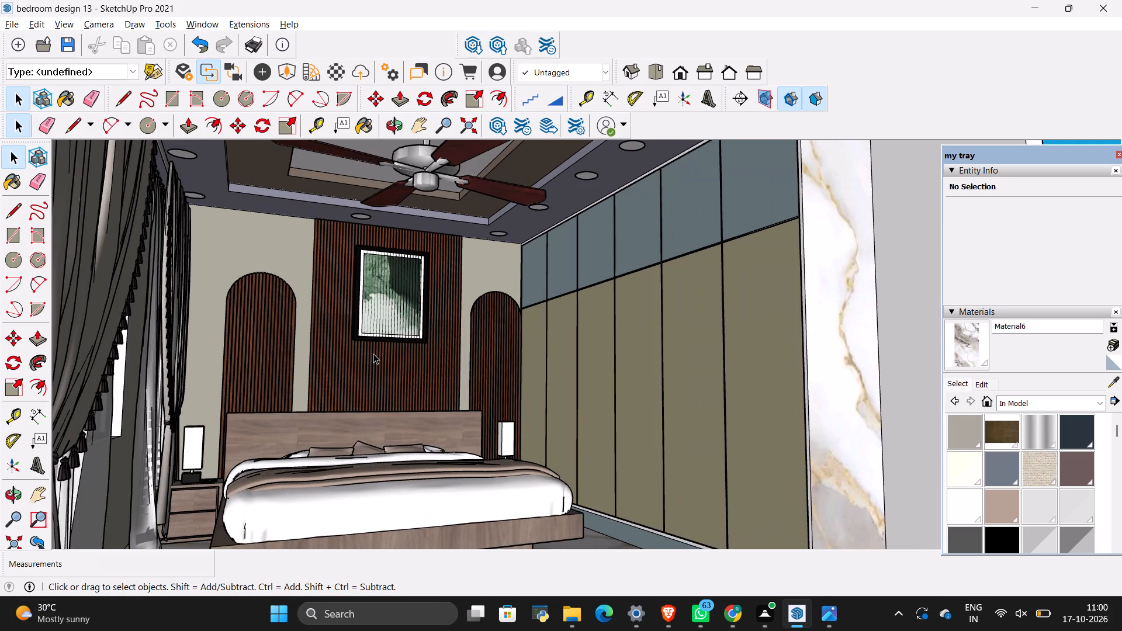
scroll(373, 353, down, 3)
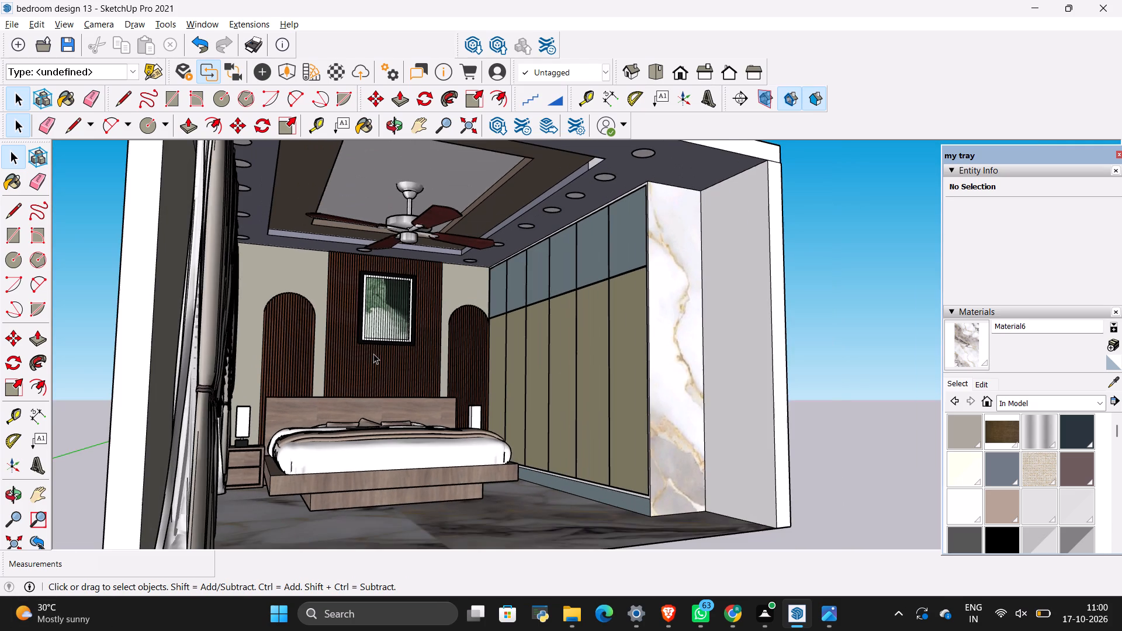
scroll(373, 353, down, 4)
scroll(302, 355, down, 4)
middle_drag(581, 332, 461, 425)
Switch to Photos and examine the reference photo of the bedroom with the lit arched headboard panel and slatted wall strips.
click(829, 604)
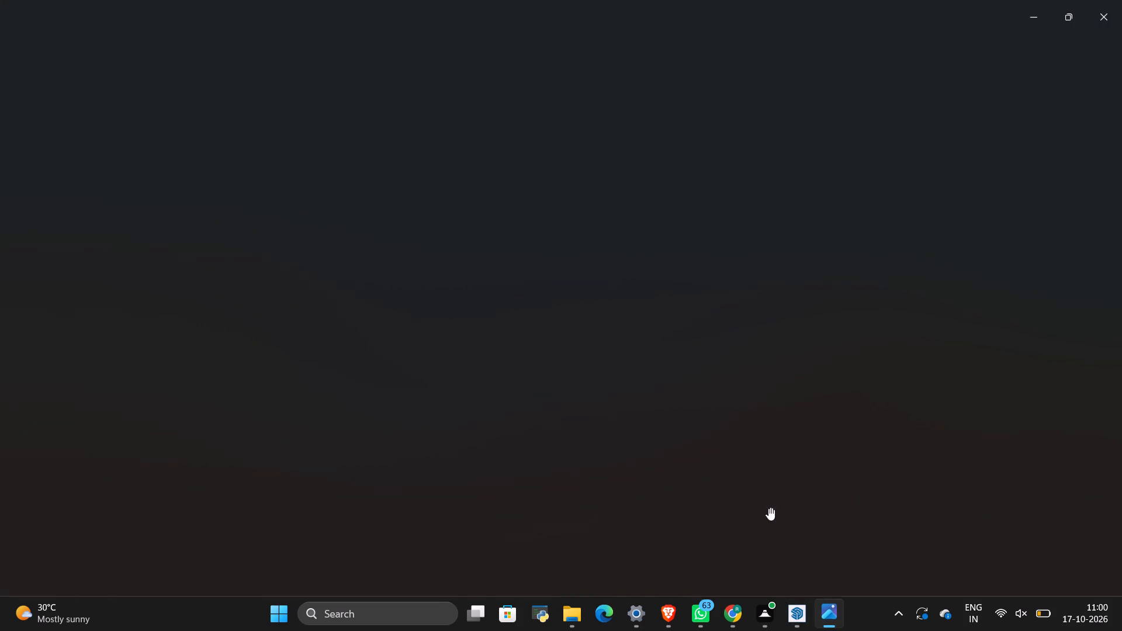
key(Left)
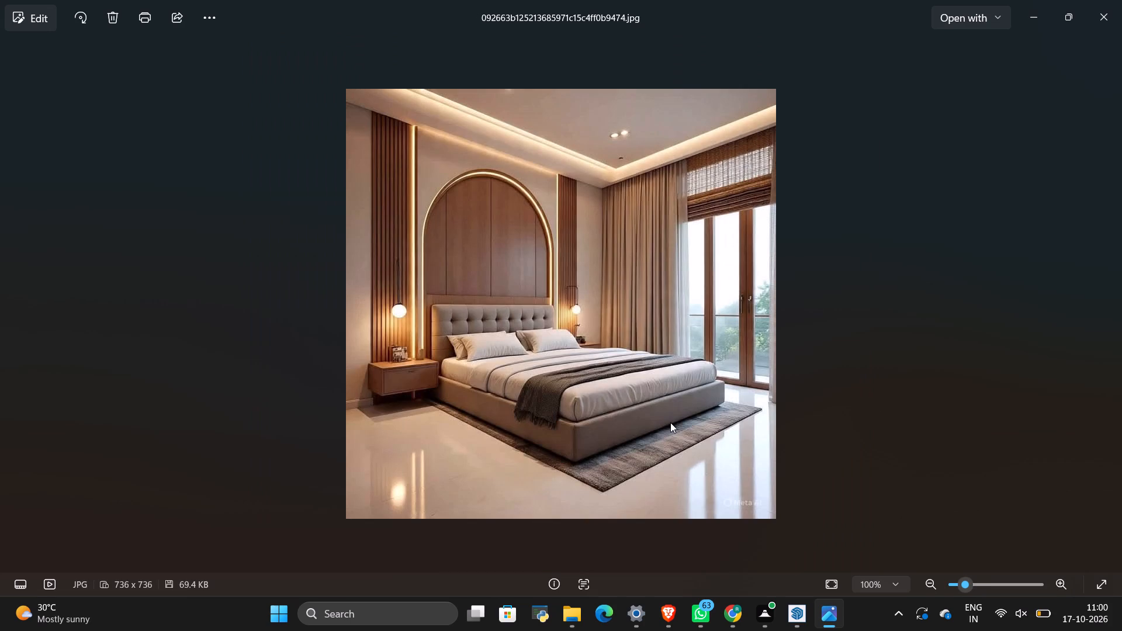
key(Left)
scroll(542, 349, up, 3)
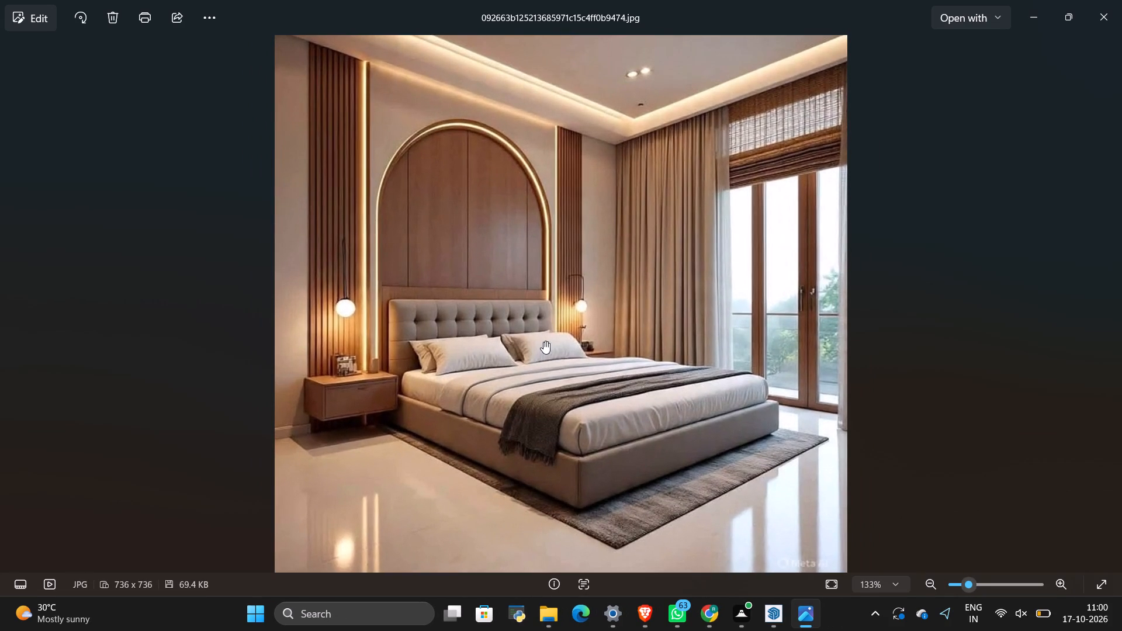
scroll(545, 330, up, 1)
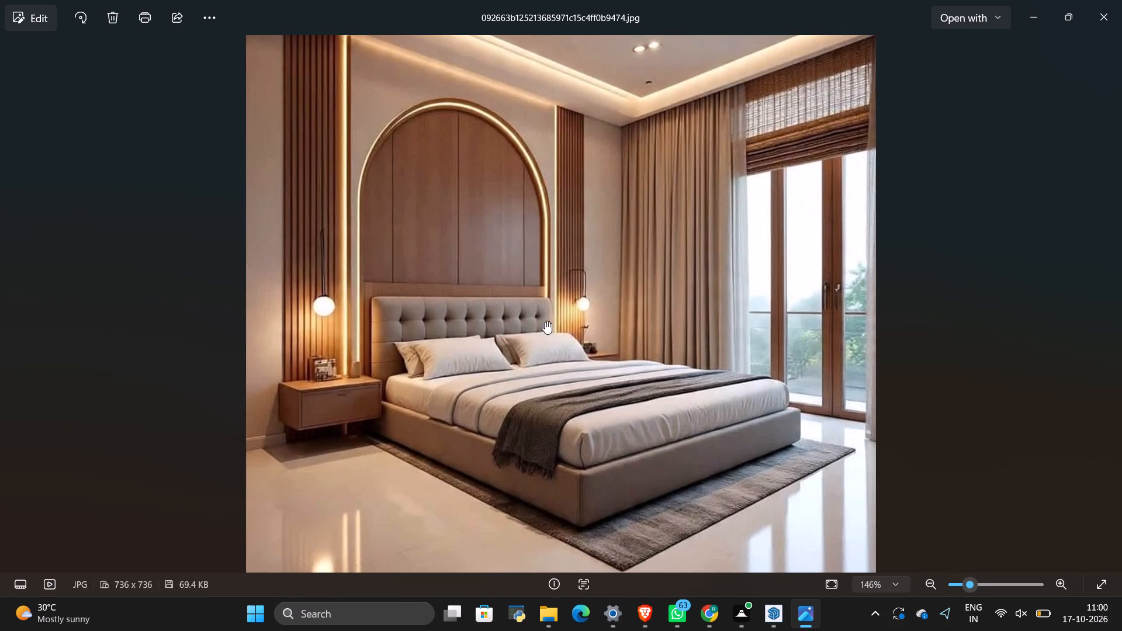
scroll(482, 99, up, 10)
scroll(577, 224, down, 8)
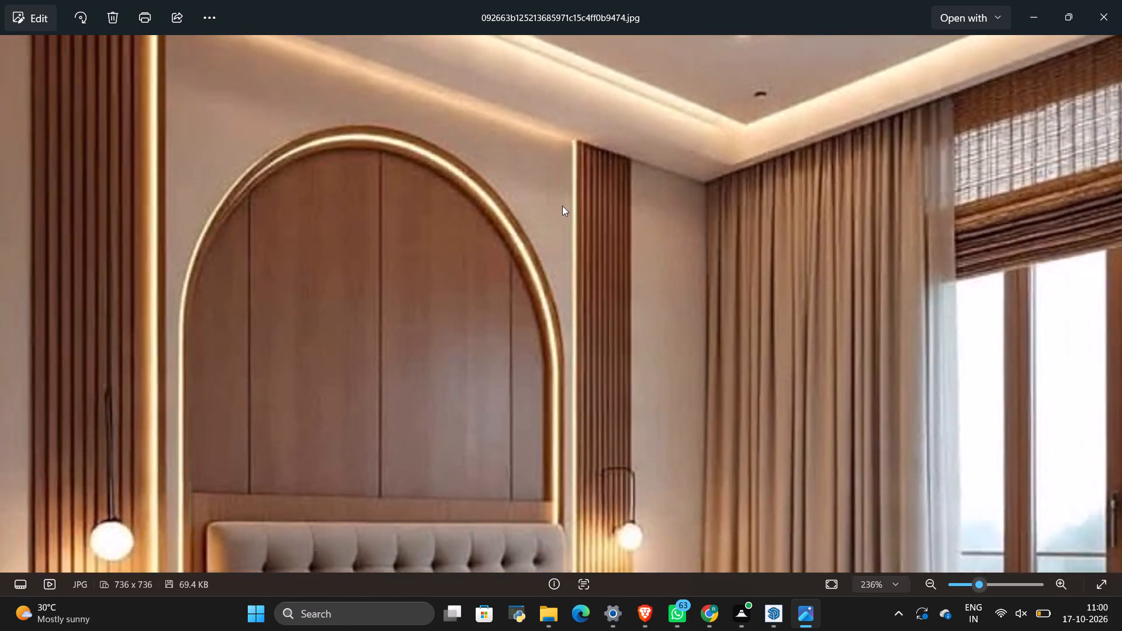
scroll(562, 206, down, 3)
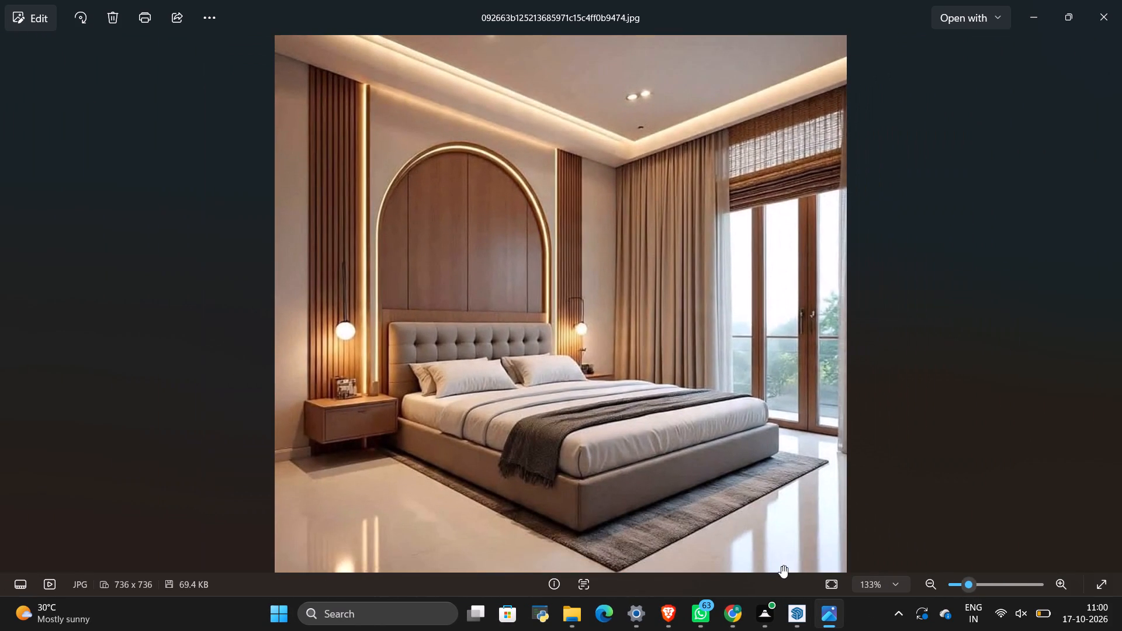
Return to SketchUp and draw a 15' by 18' rectangle on the ground beside the existing bedroom model.
click(800, 623)
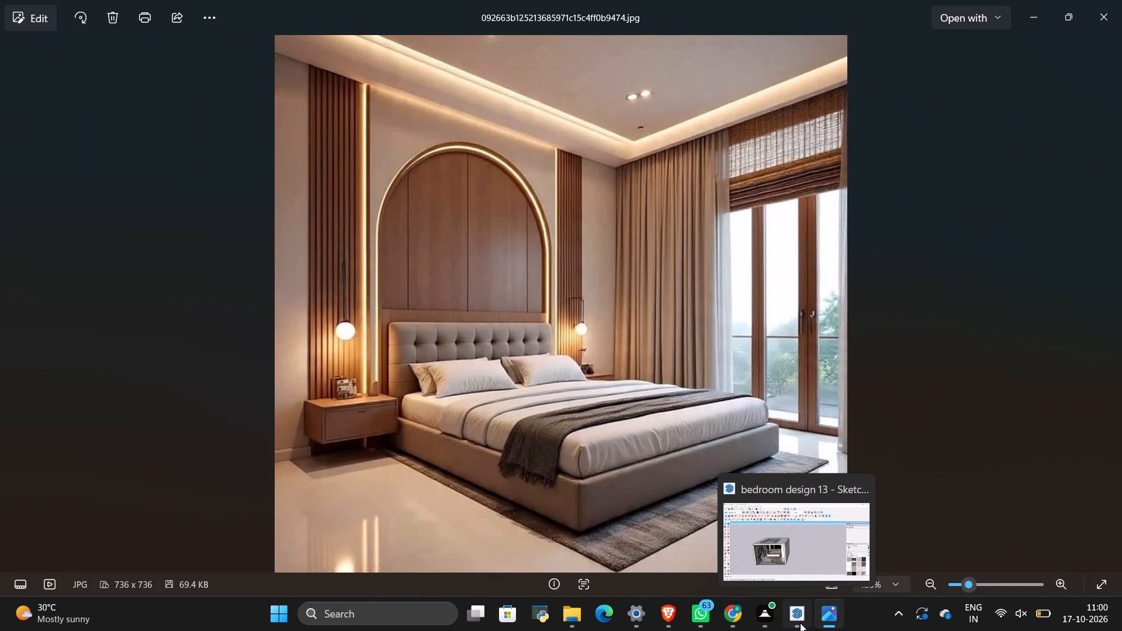
scroll(573, 449, down, 4)
middle_drag(567, 456, 590, 472)
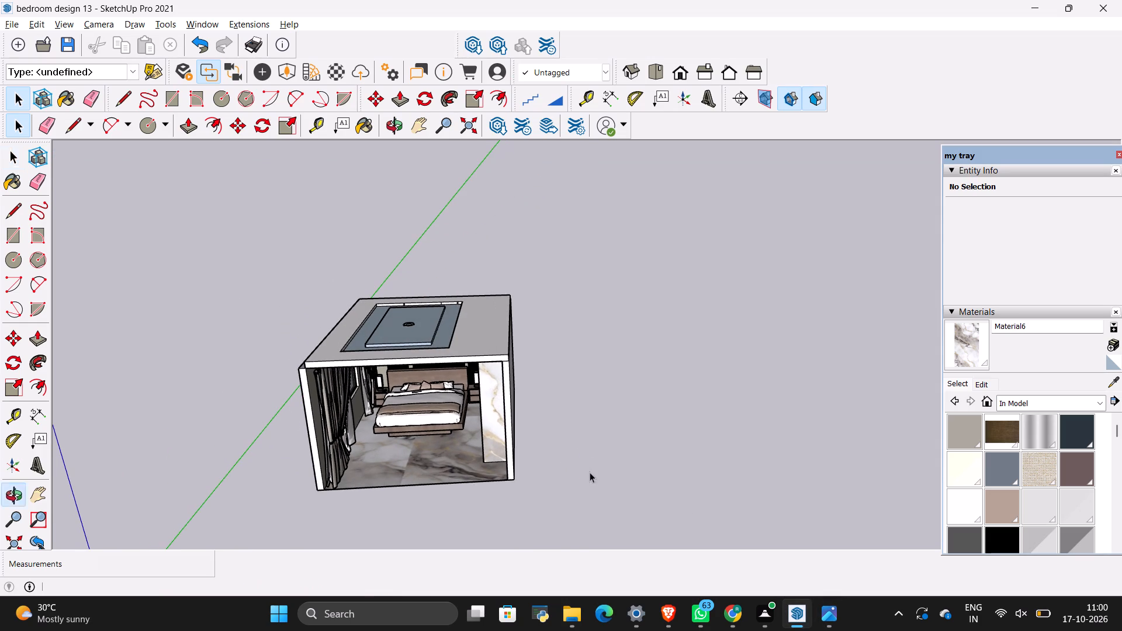
scroll(562, 342, down, 3)
middle_drag(629, 323, 602, 408)
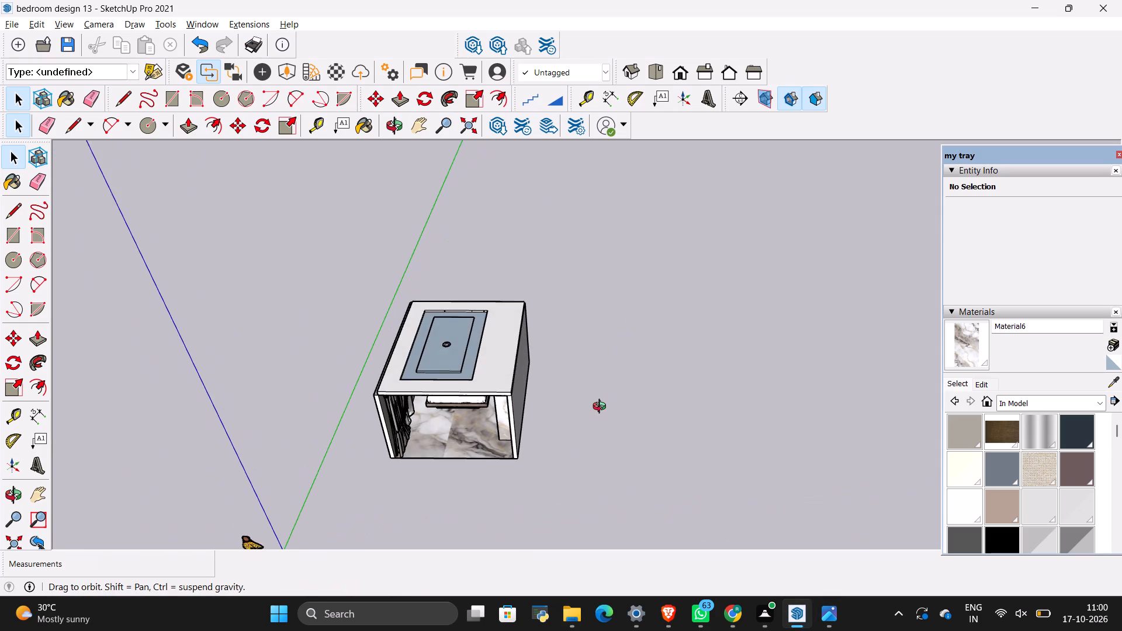
middle_drag(602, 408, 600, 408)
key(r)
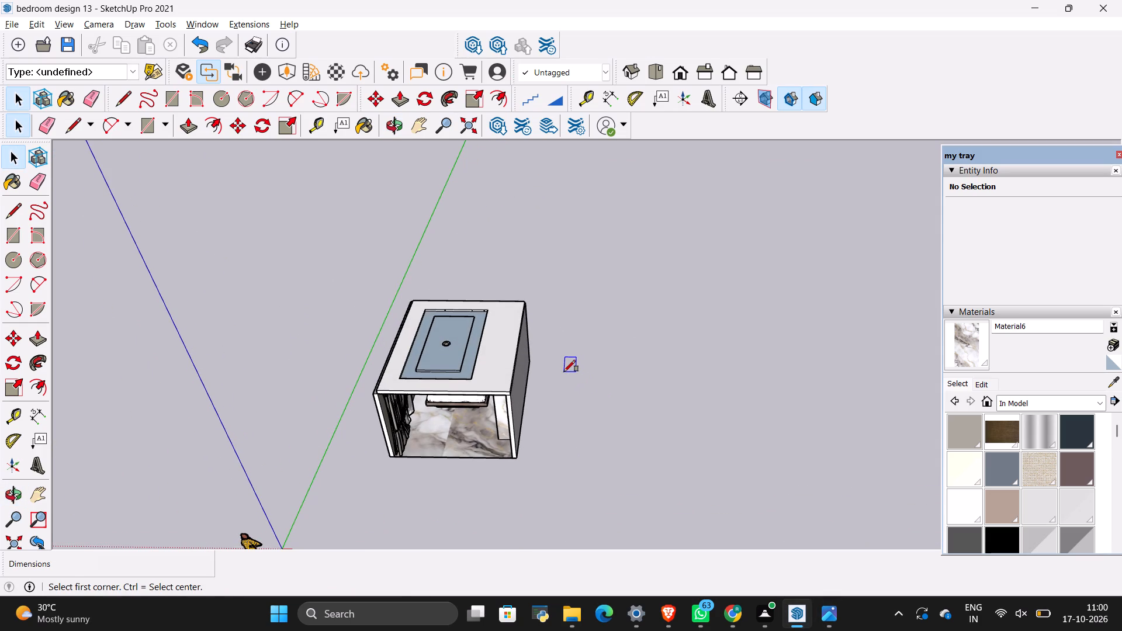
click(564, 372)
key(BackSpace)
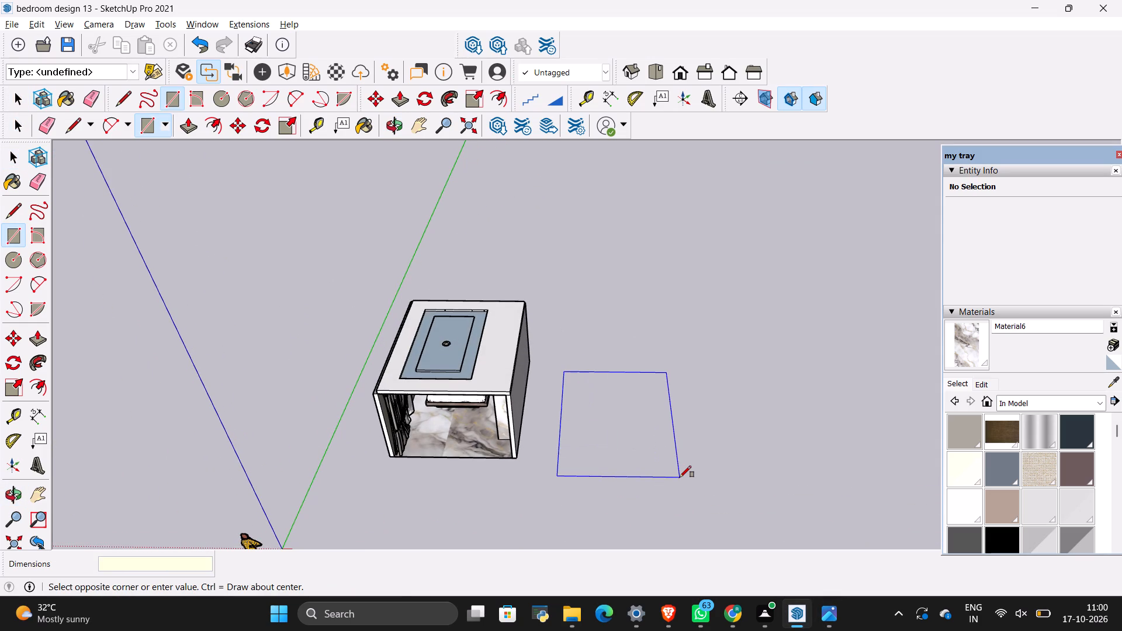
text(15',1)
text(8')
key(Return)
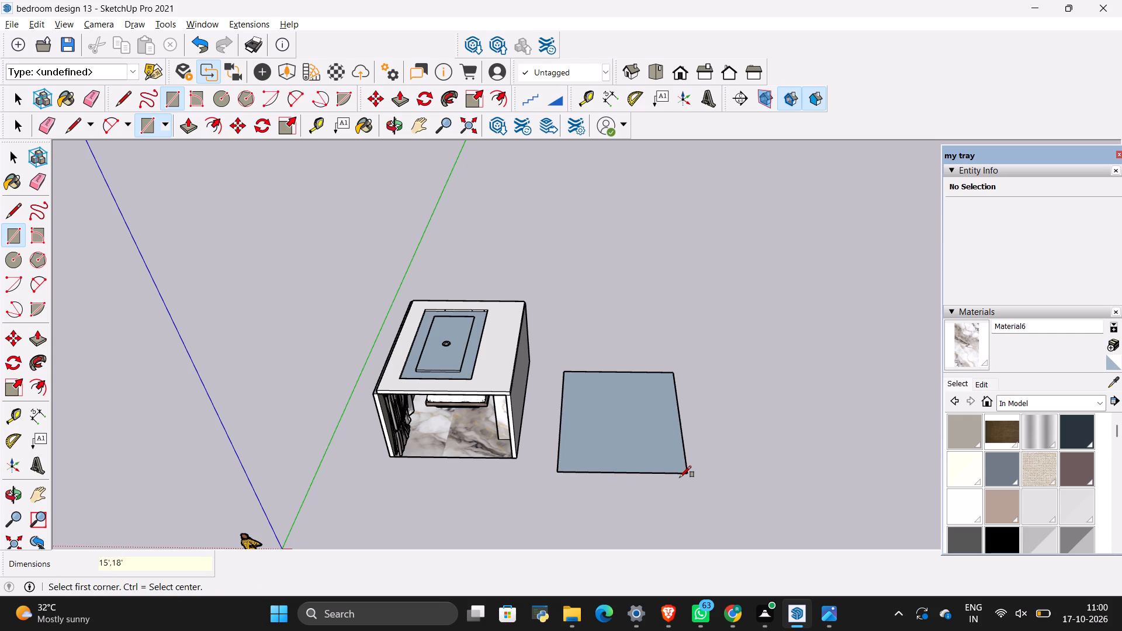
Reverse the face of the new 15' by 18' rectangle.
key(space)
click(663, 461)
right_click(663, 461)
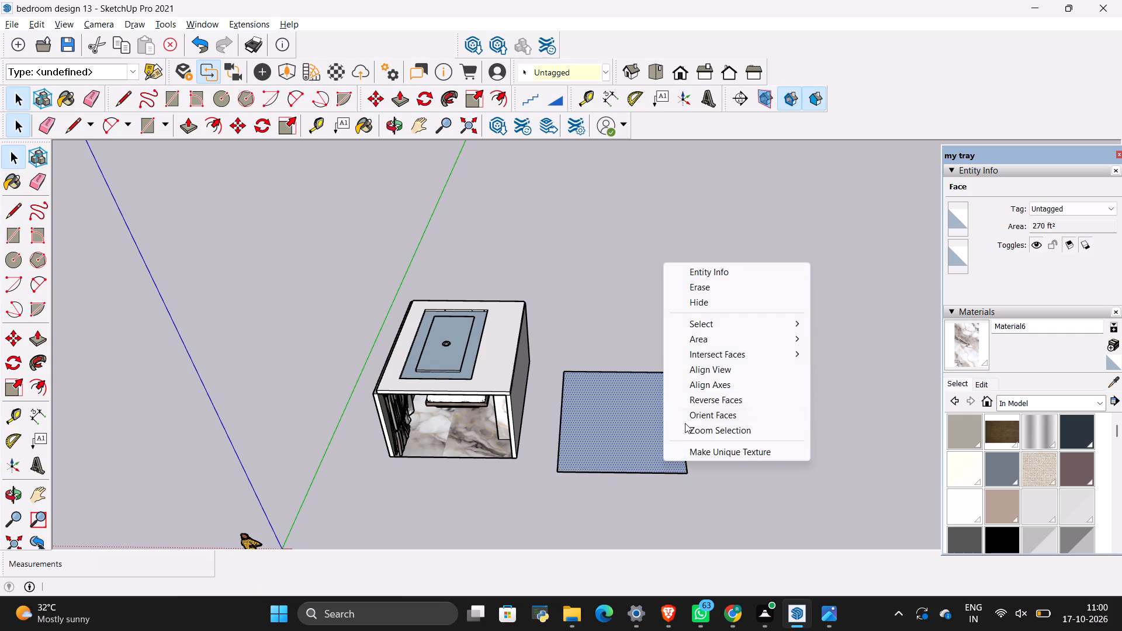
click(693, 403)
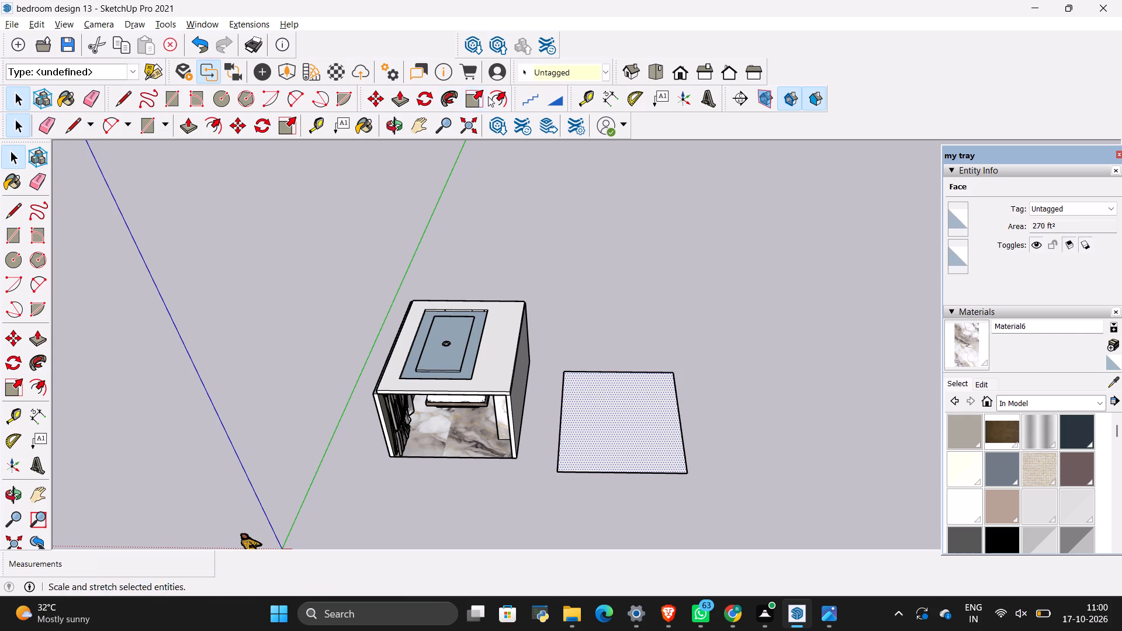
Offset the new rectangle's outline inward by 6" to form the wall thickness, undoing a mistaken first offset.
click(496, 96)
click(594, 400)
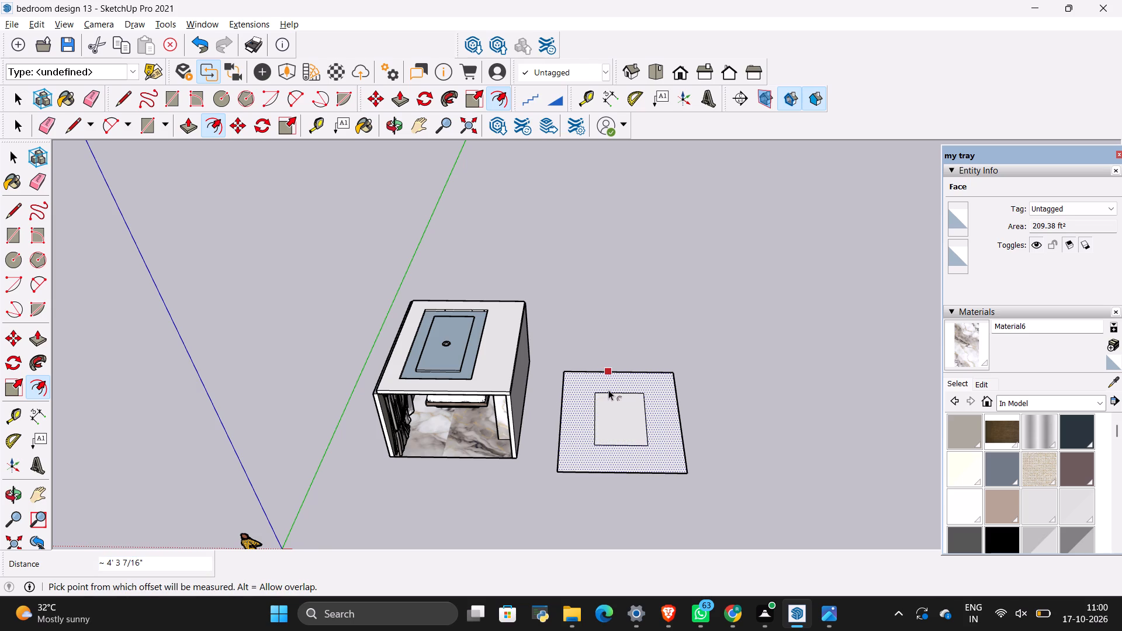
key(alt+BackSpace)
click(605, 388)
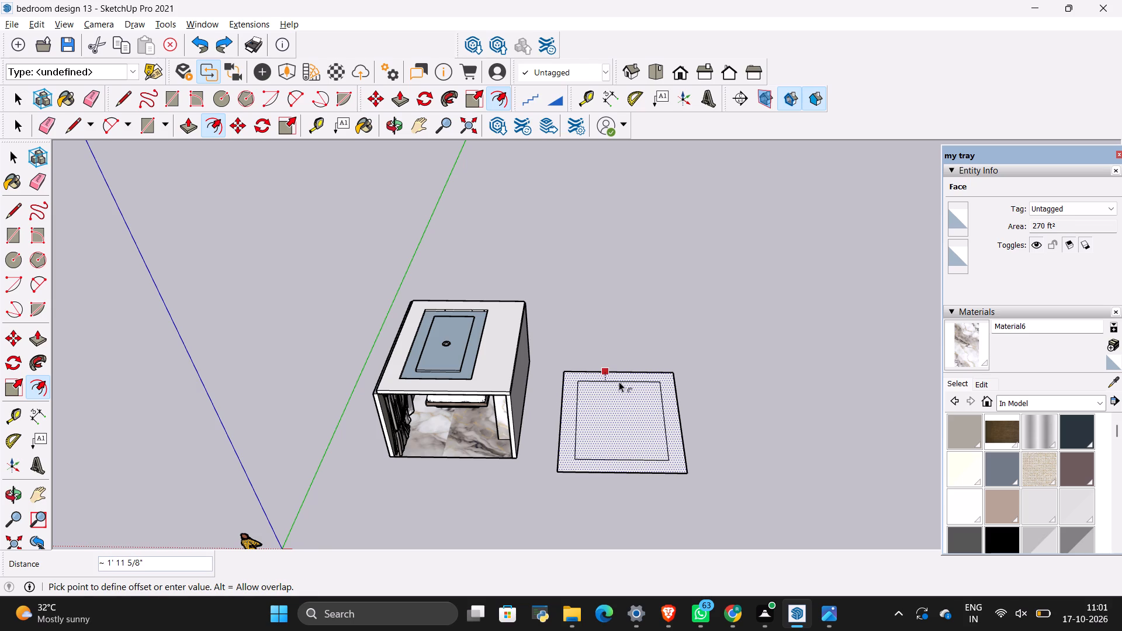
key(BackSpace)
key(6)
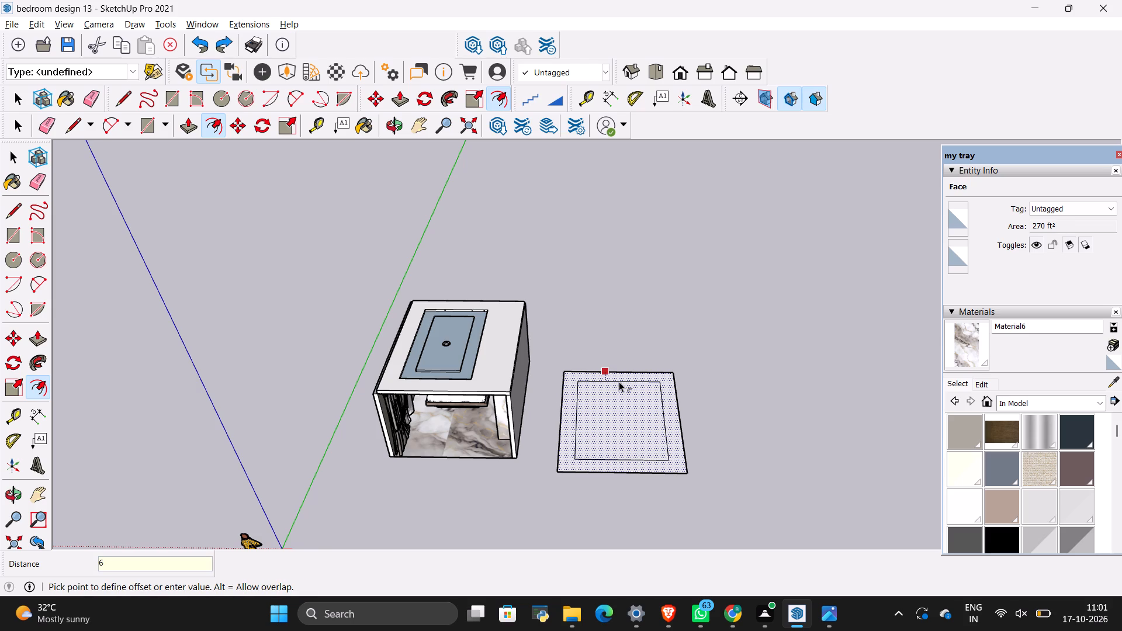
key(shift+quotedbl)
key(Return)
Draw two 6" lines across the front wall strip, extending both side walls' inner edges to the outer outline.
key(l)
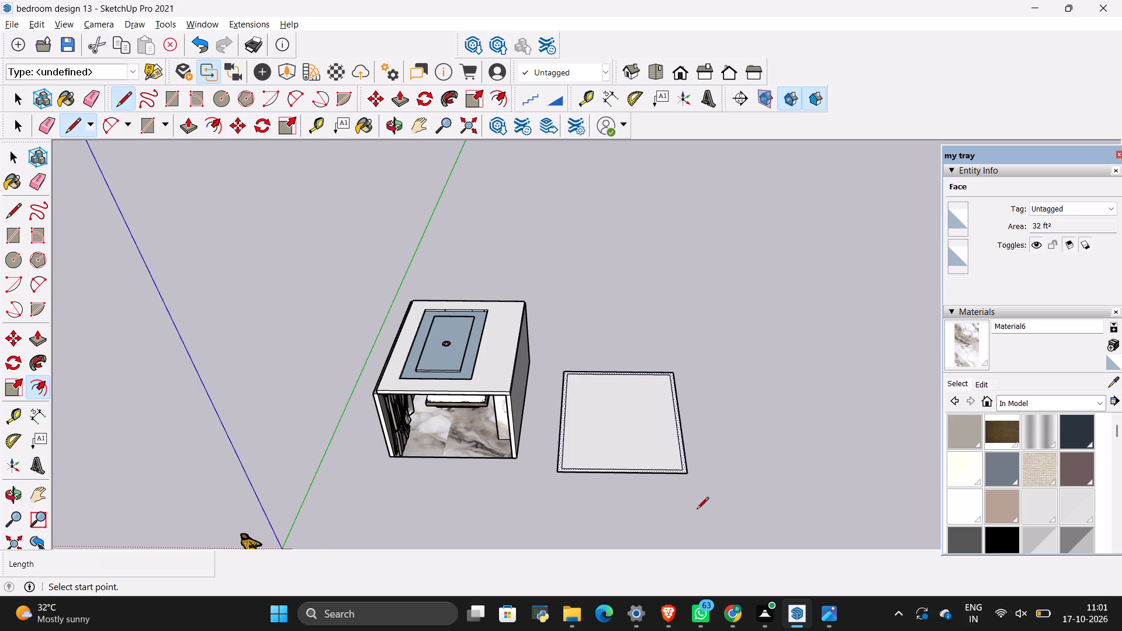
scroll(680, 502, up, 15)
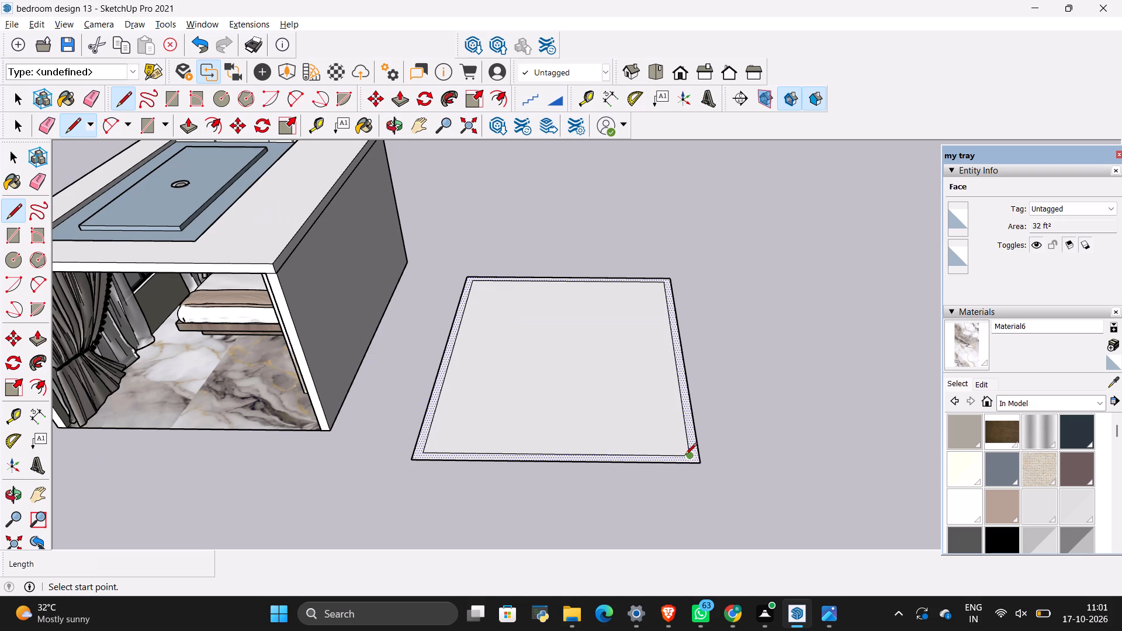
click(685, 456)
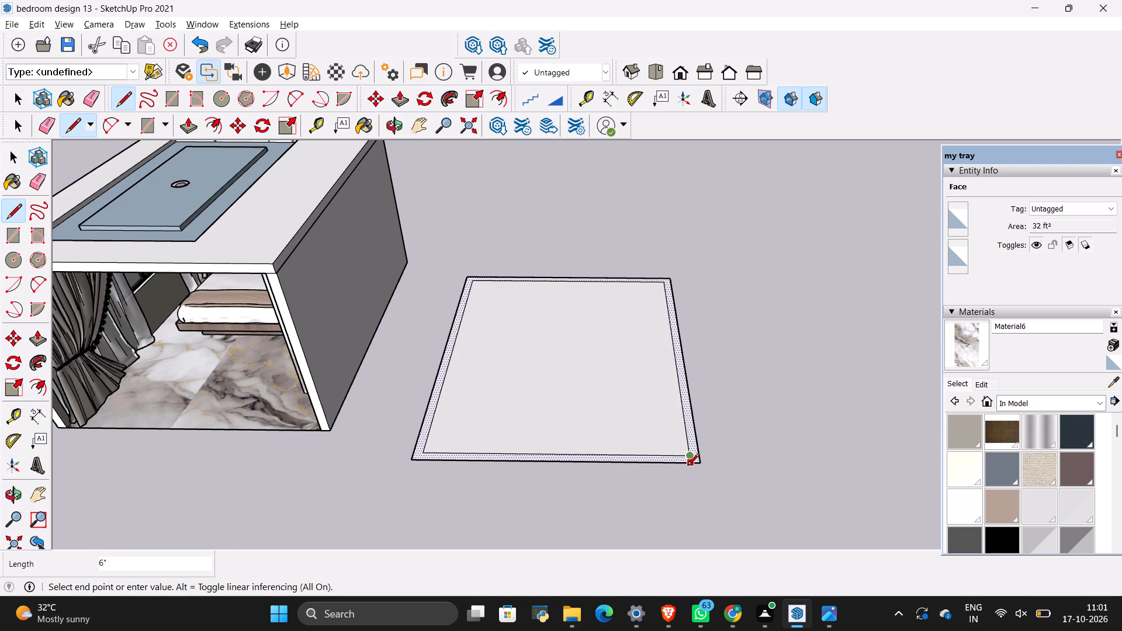
click(687, 466)
scroll(792, 431, down, 4)
scroll(464, 439, up, 12)
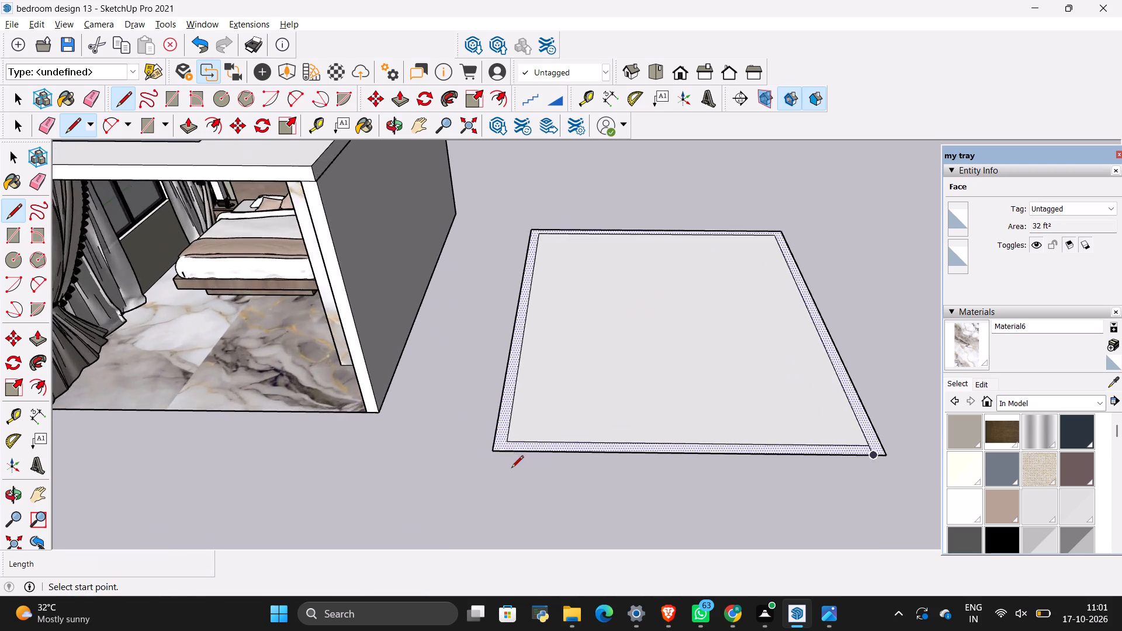
scroll(511, 469, up, 9)
click(504, 427)
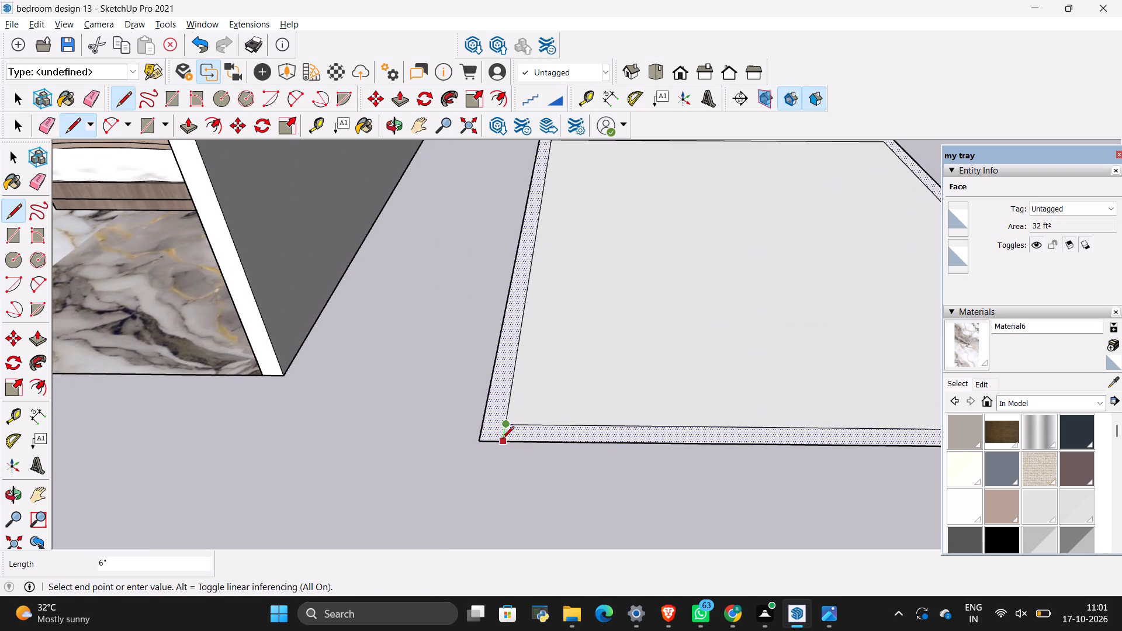
click(502, 439)
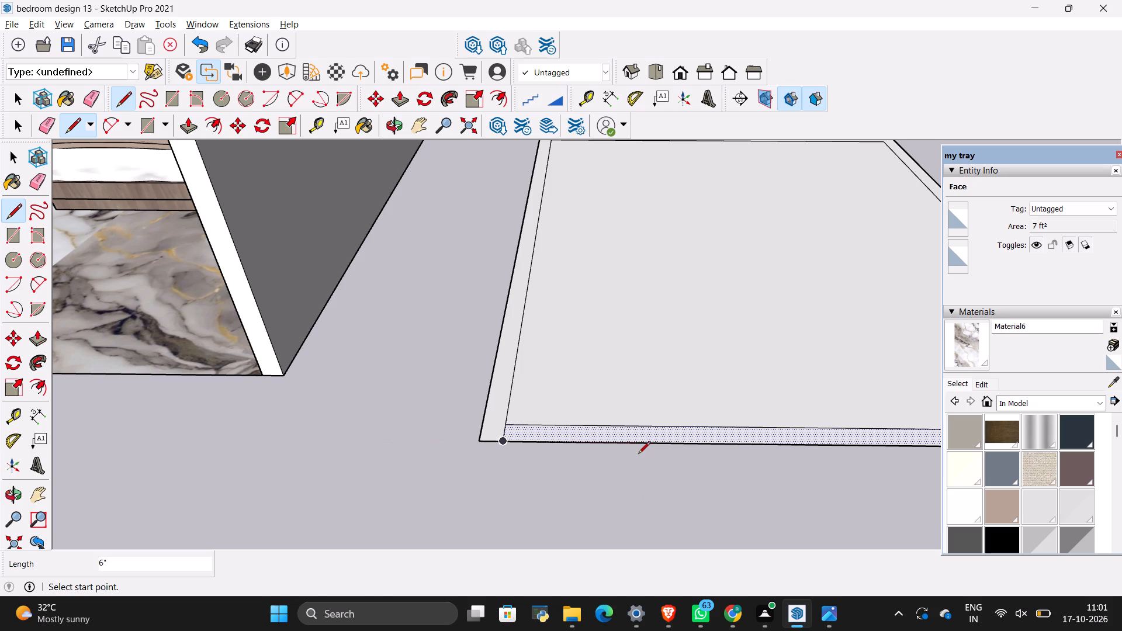
Erase the inner edge of the front wall strip between the two short lines, leaving the room's front side open.
key(e)
drag(642, 420, 649, 427)
key(space)
click(646, 424)
scroll(582, 475, down, 7)
key(alt+Tab)
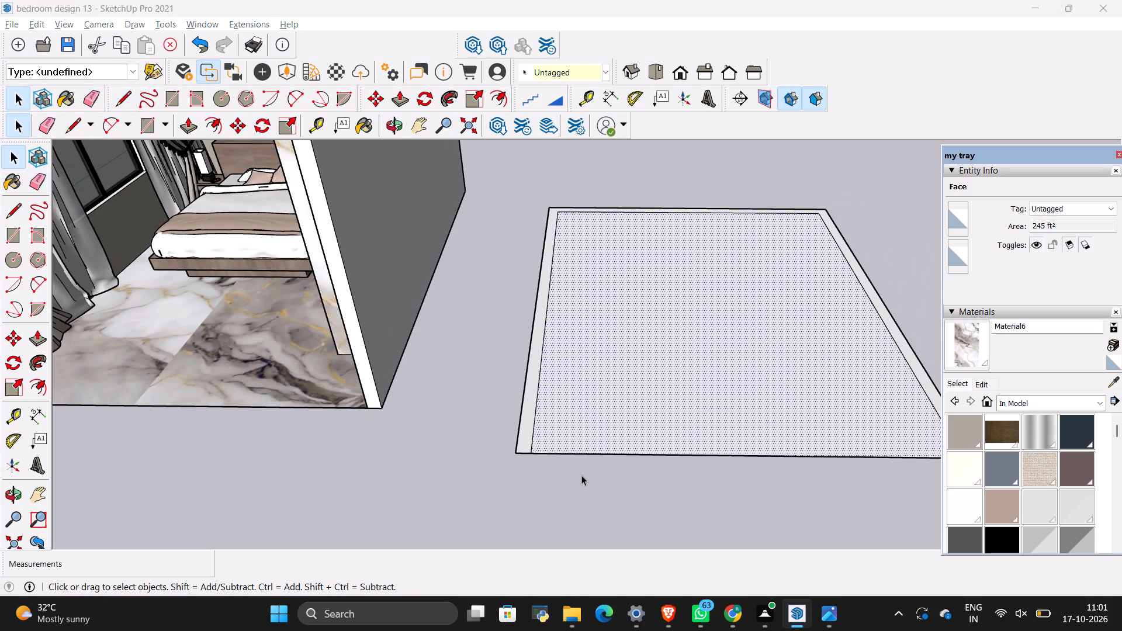
key(alt+Tab)
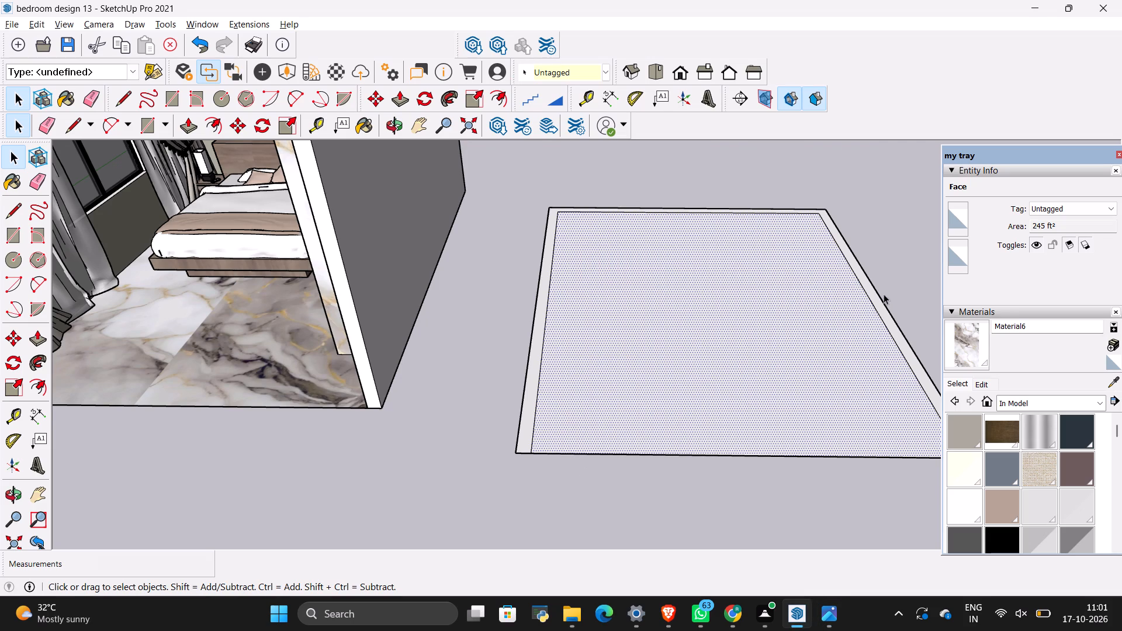
Push/Pull the U-shaped wall outline up 10' around the floor.
scroll(618, 338, down, 5)
scroll(833, 293, up, 5)
scroll(792, 197, up, 7)
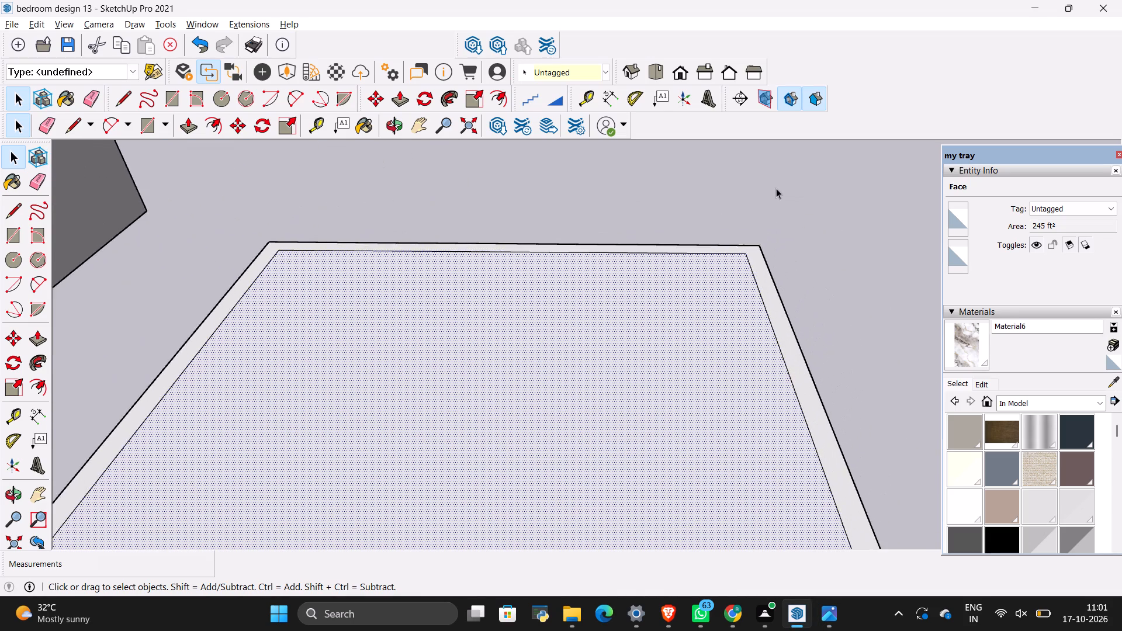
scroll(776, 188, up, 3)
click(771, 355)
key(p)
click(771, 355)
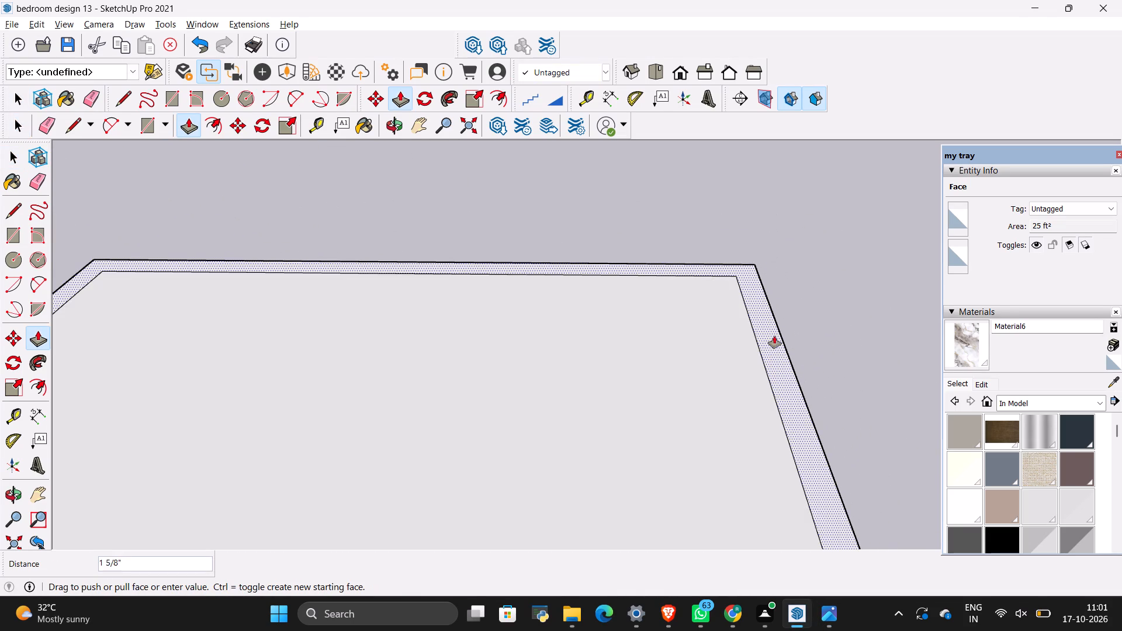
key(BackSpace)
text(10')
key(Return)
key(space)
click(680, 289)
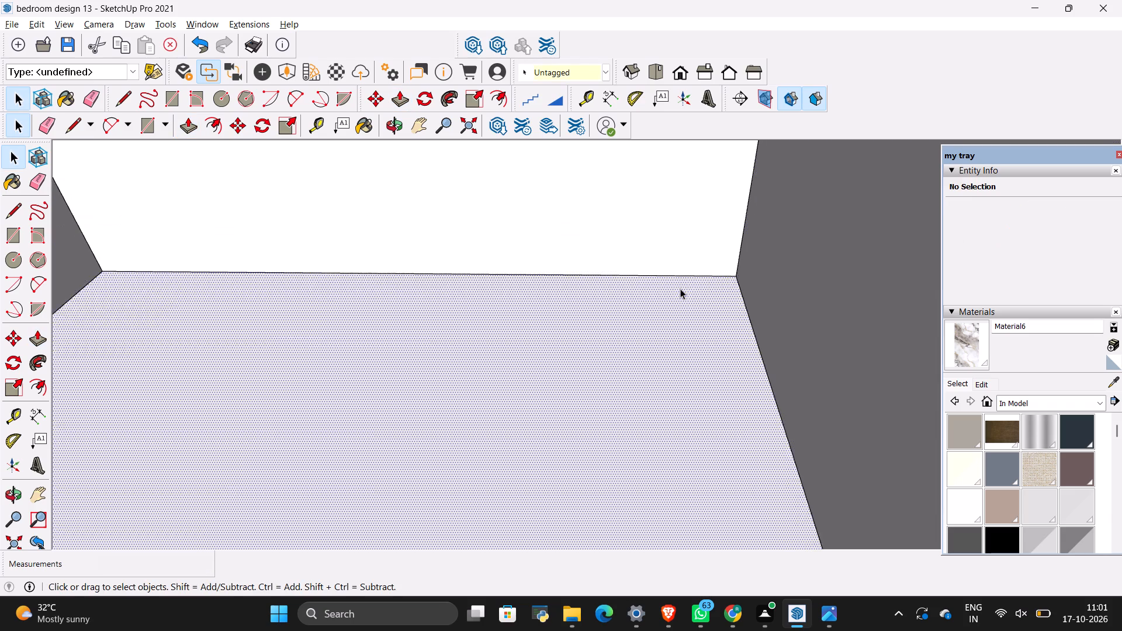
Compare the new room shell with the reference photo in Photos, examining the curtained glass-door wall and its position beside the bed.
scroll(680, 289, down, 18)
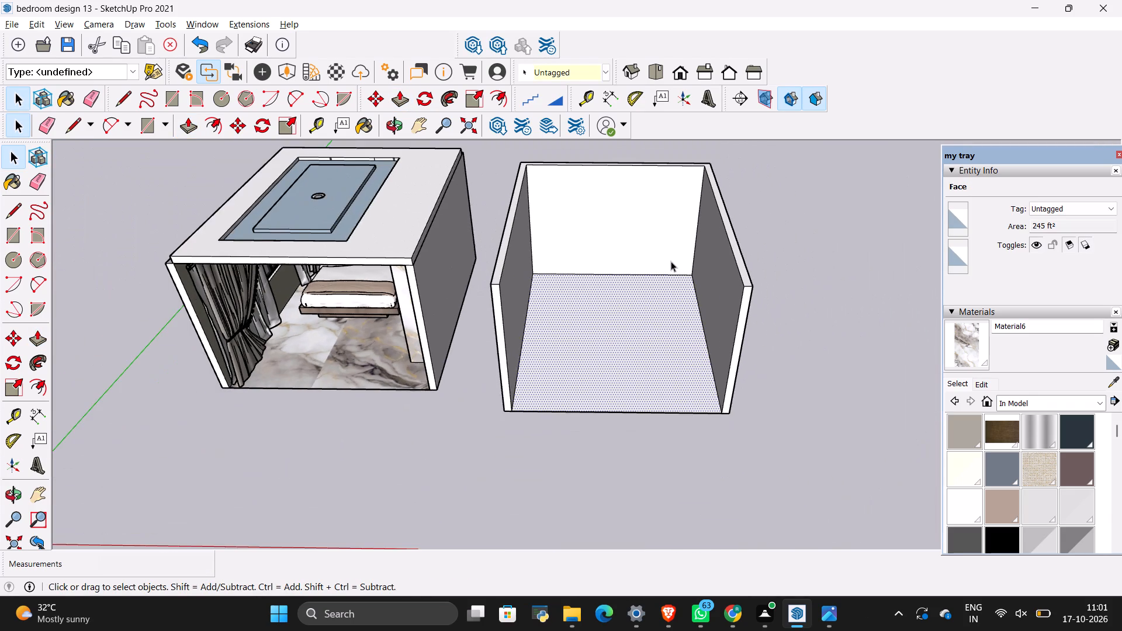
middle_drag(671, 261, 742, 278)
key(alt+Tab)
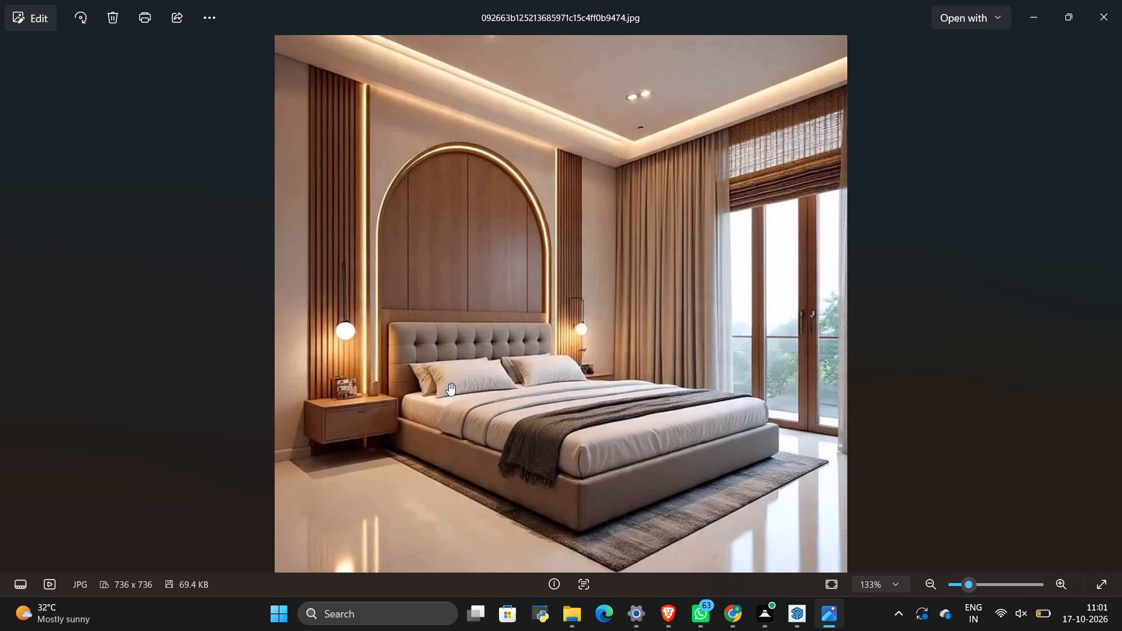
key(alt+Tab)
key(alt+Tab)
key(alt+Tab)
scroll(449, 383, down, 4)
middle_drag(452, 400, 556, 372)
scroll(614, 232, down, 1)
scroll(613, 224, up, 5)
key(alt+Tab)
key(alt+Tab)
scroll(606, 213, up, 8)
scroll(645, 233, down, 4)
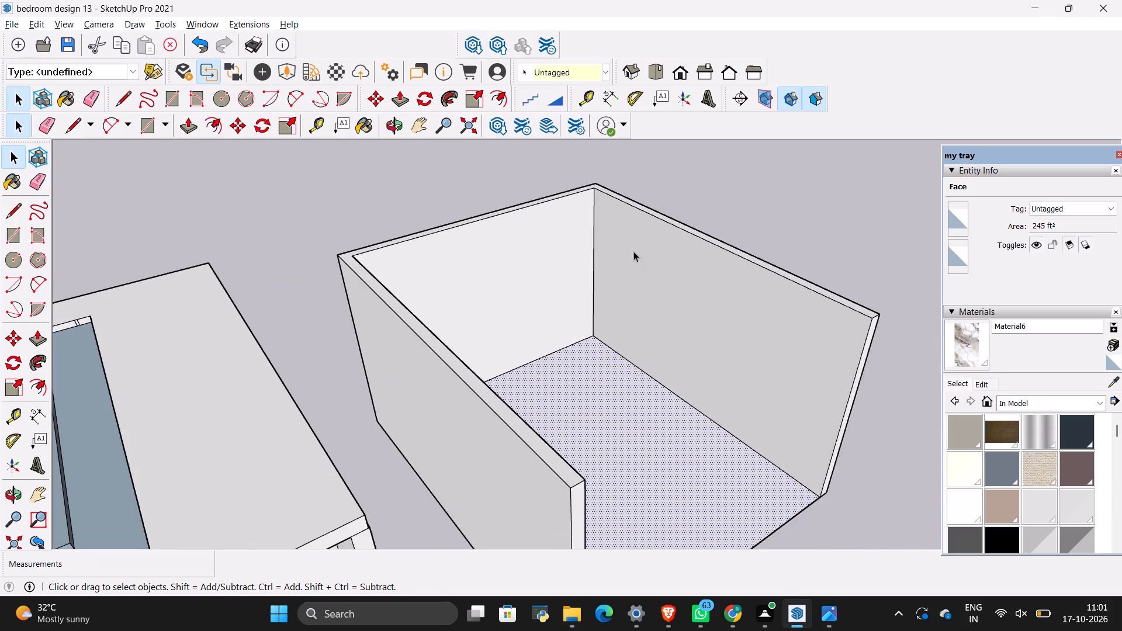
key(alt+Tab)
key(alt+Tab)
middle_drag(632, 318, 801, 349)
scroll(801, 340, down, 1)
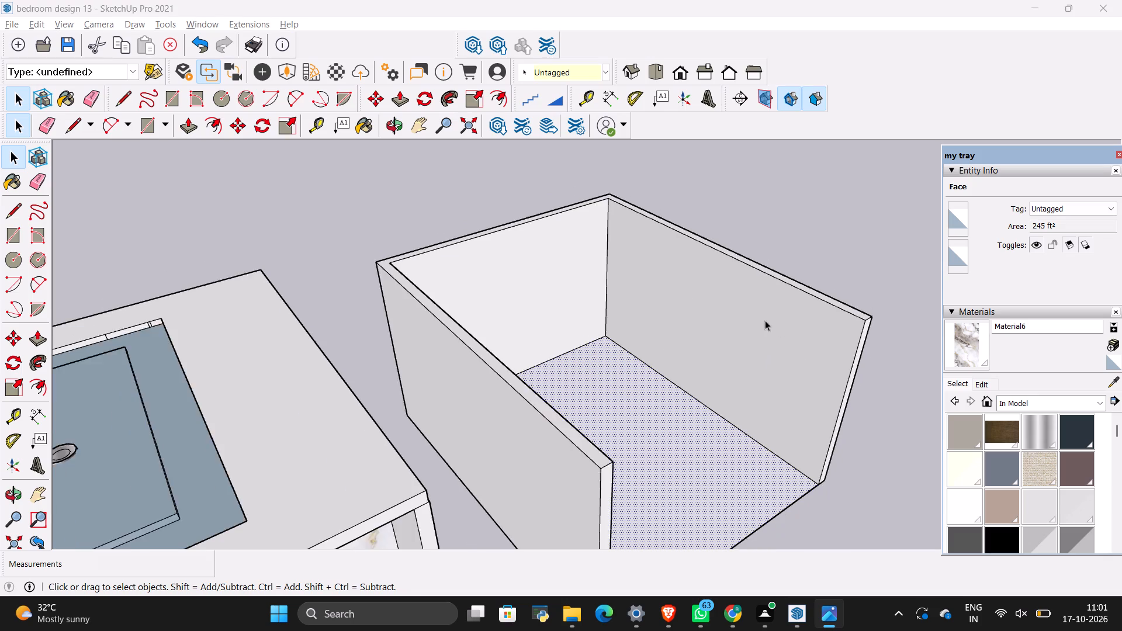
scroll(765, 320, down, 3)
middle_drag(672, 330, 753, 341)
key(alt+Tab)
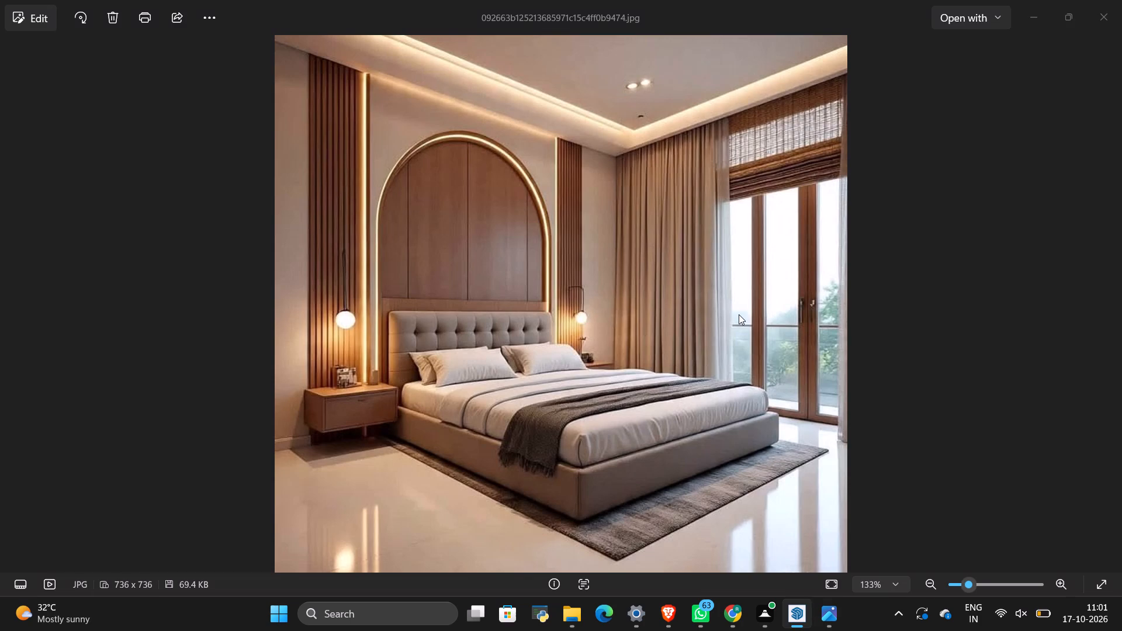
key(alt+Tab)
Place a vertical guide on the side wall farther from the existing bedroom, 1' from its inner back corner.
scroll(694, 255, up, 5)
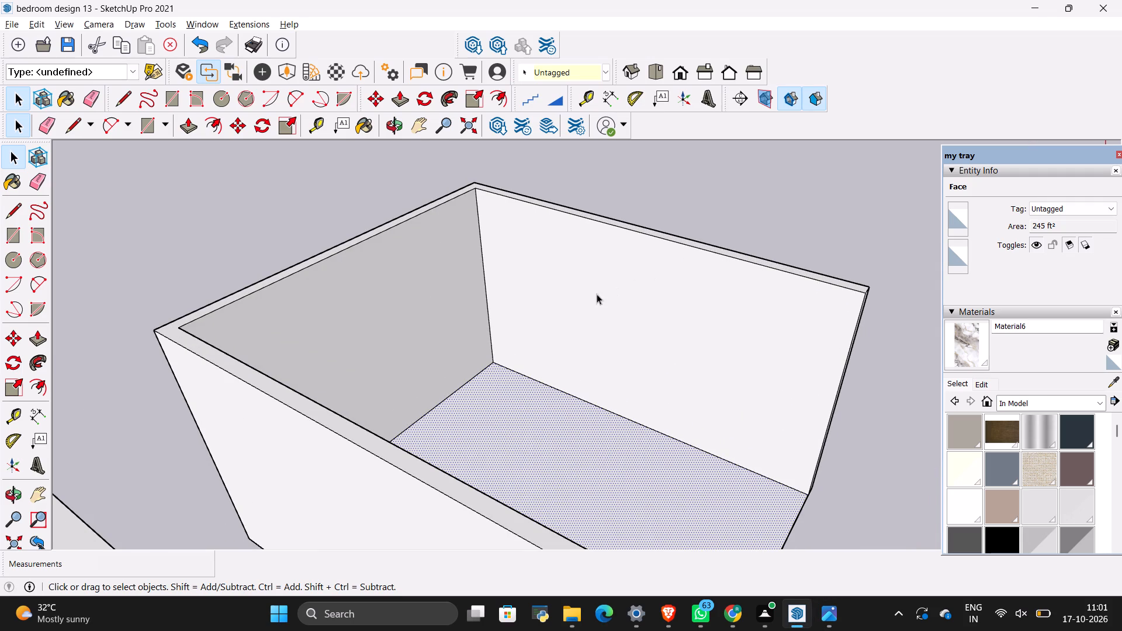
key(t)
click(479, 255)
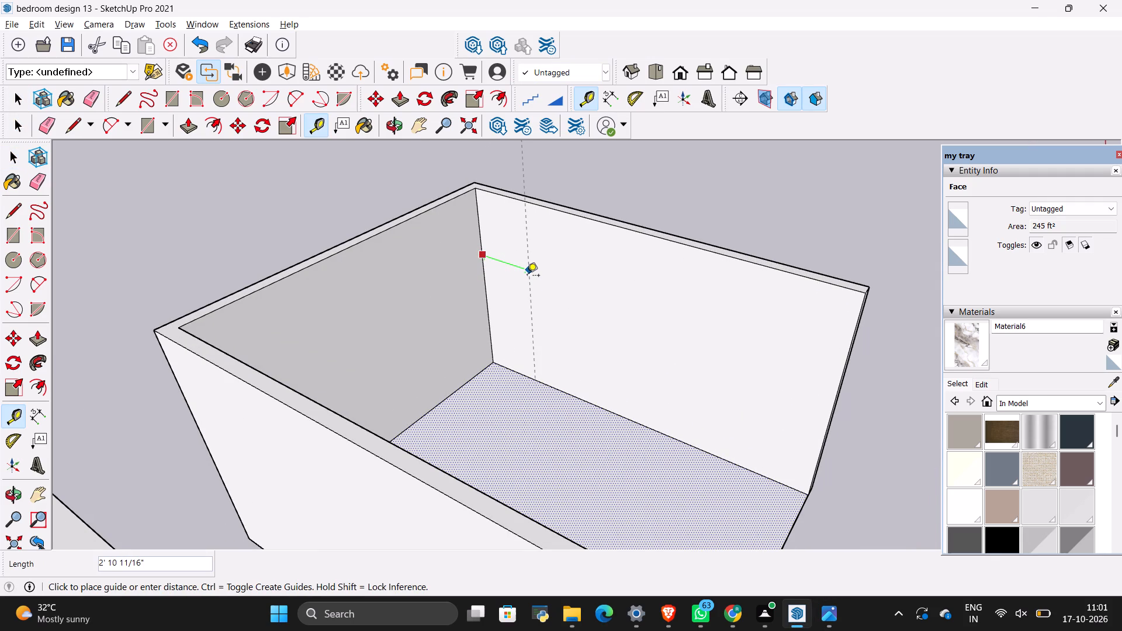
key(BackSpace)
text(1')
key(Return)
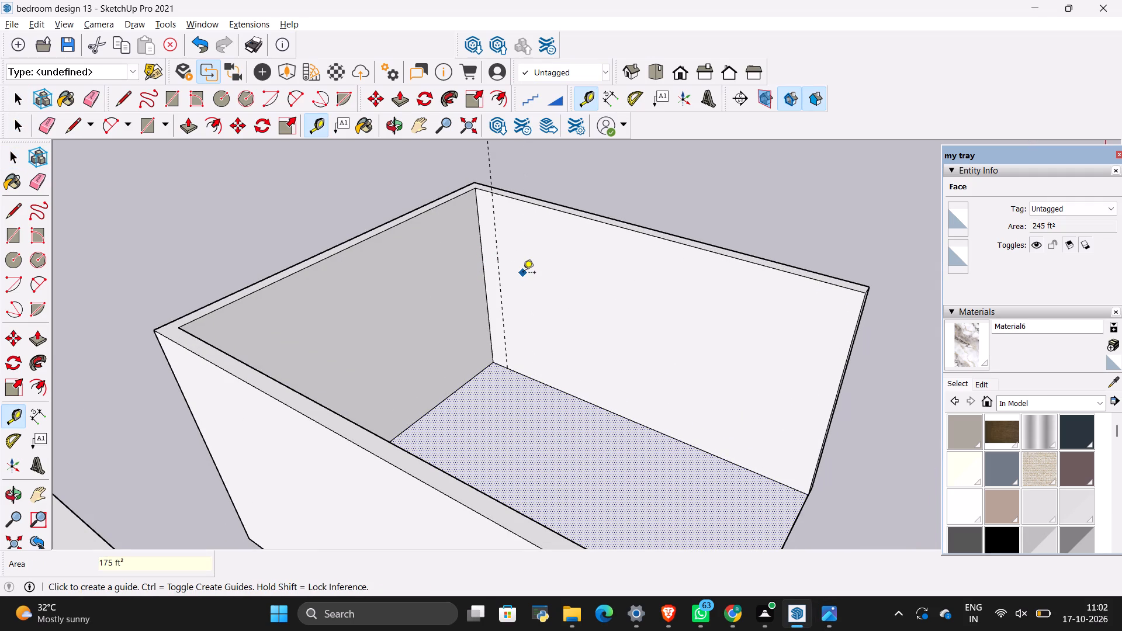
Check the reference photo and place a second vertical guide on the same side wall, 4' from its open front edge.
key(alt+Tab)
key(alt+Tab)
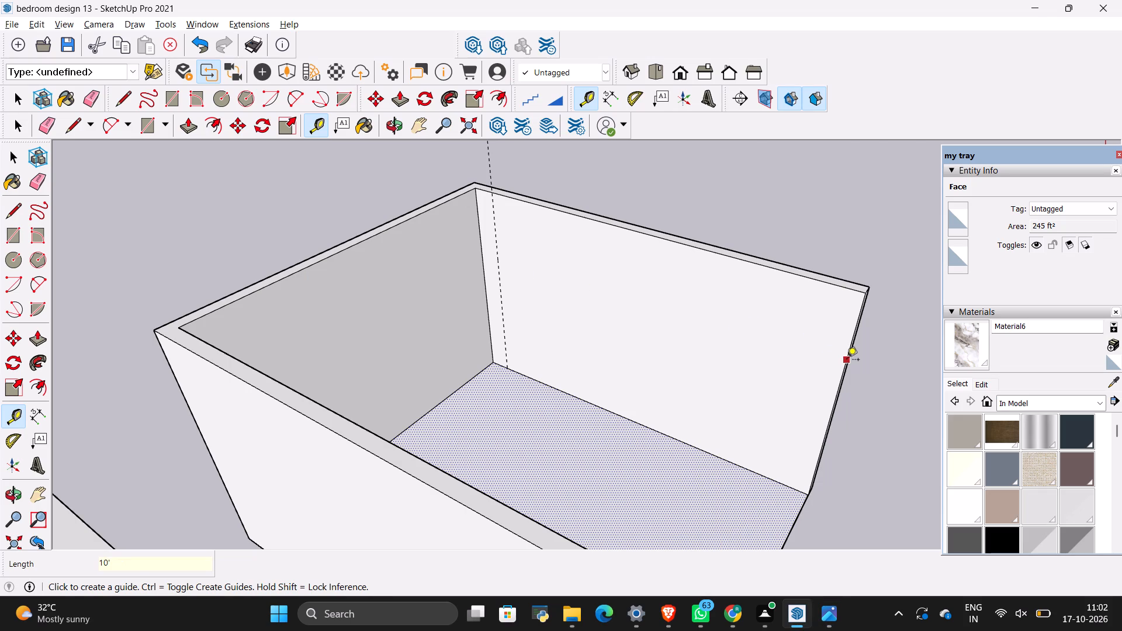
click(847, 361)
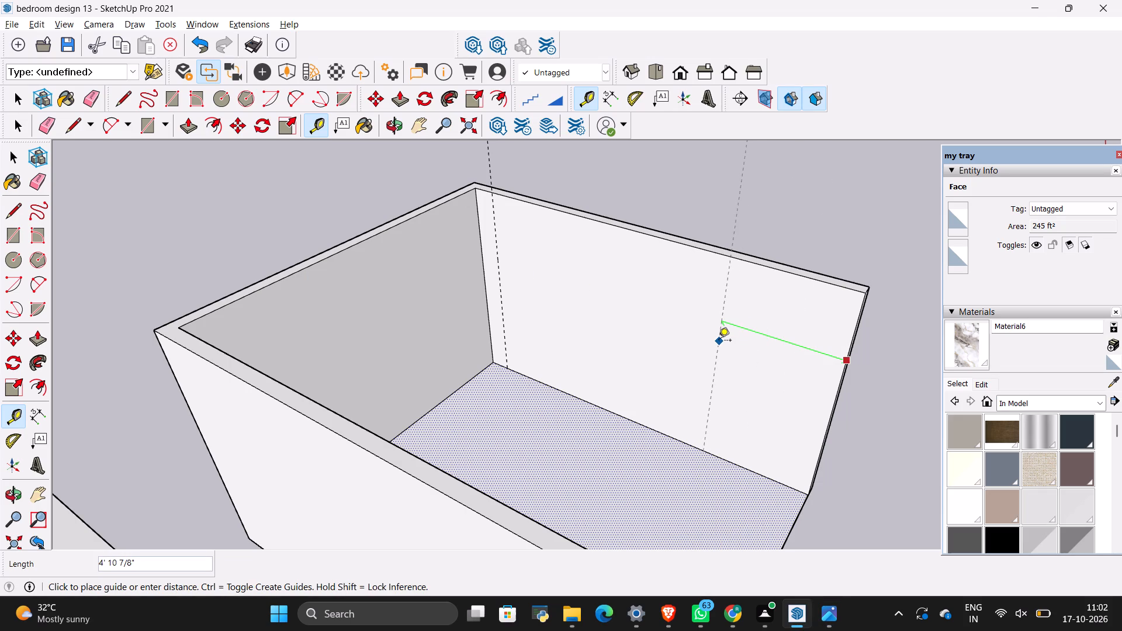
key(BackSpace)
text(4')
key(Return)
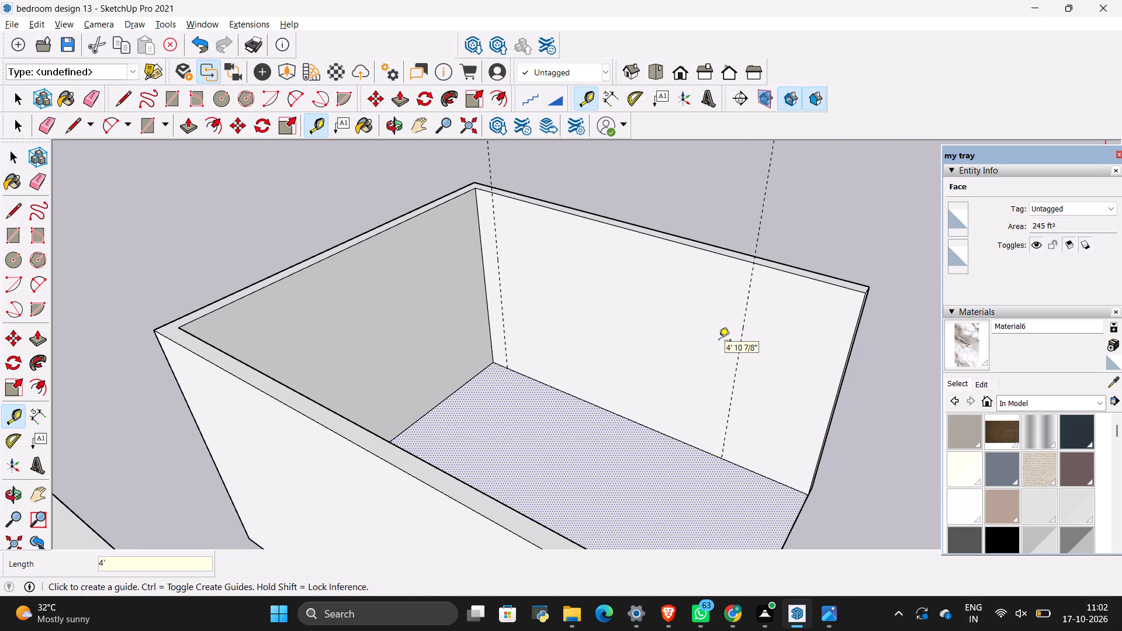
Check the reference photo again and place a horizontal guide 2' below the top edge of the same side wall.
key(alt+Tab)
key(alt+Tab)
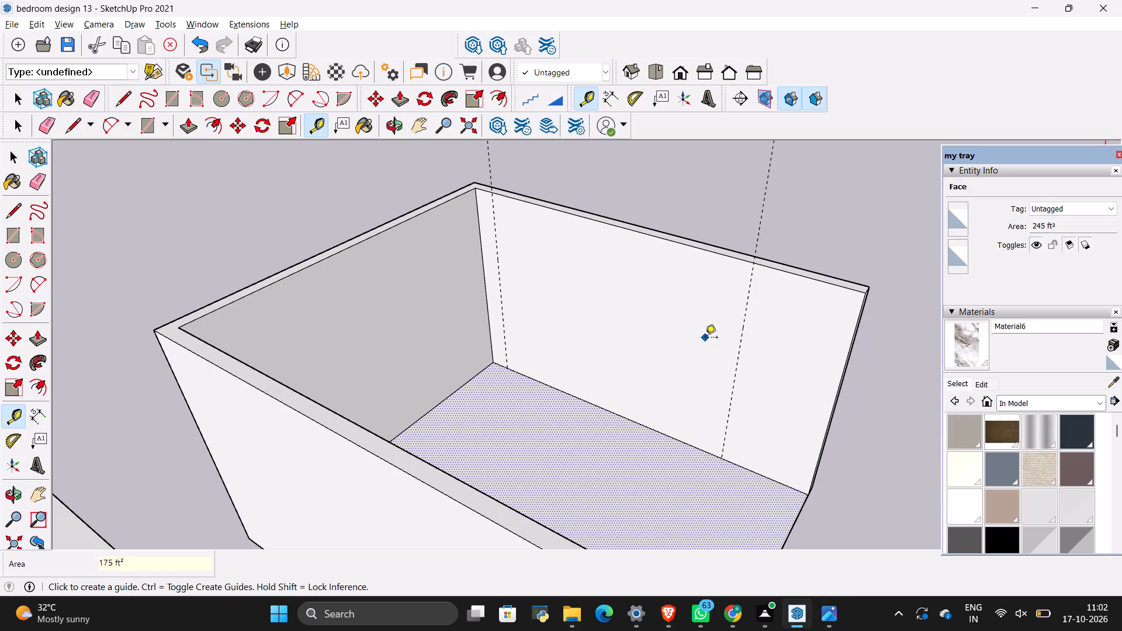
key(alt+Tab)
key(alt+Tab)
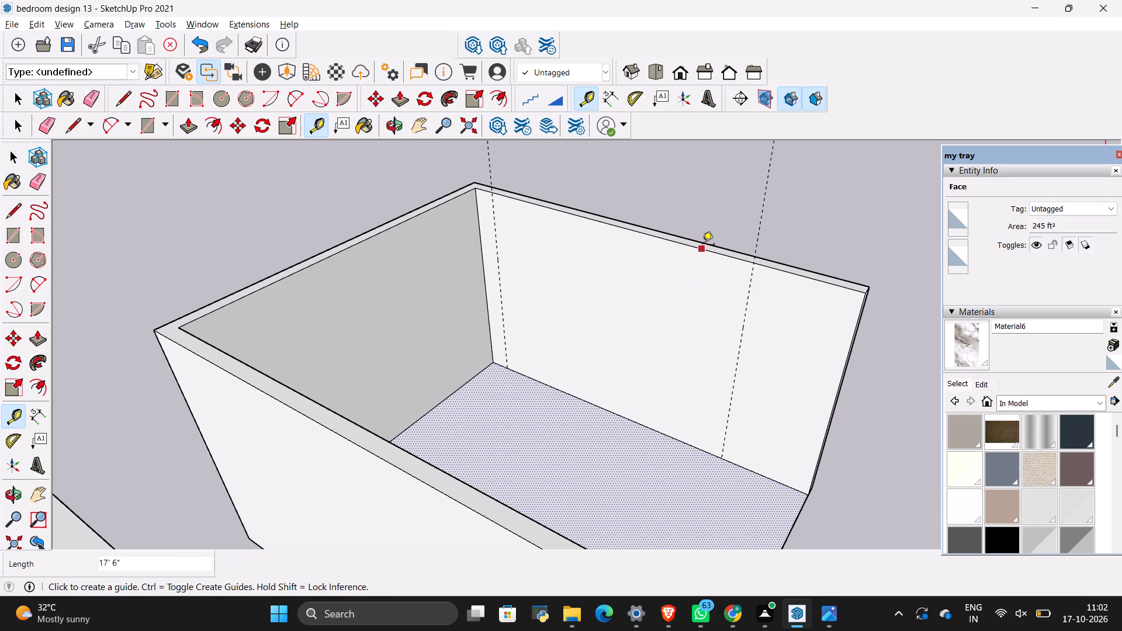
click(702, 245)
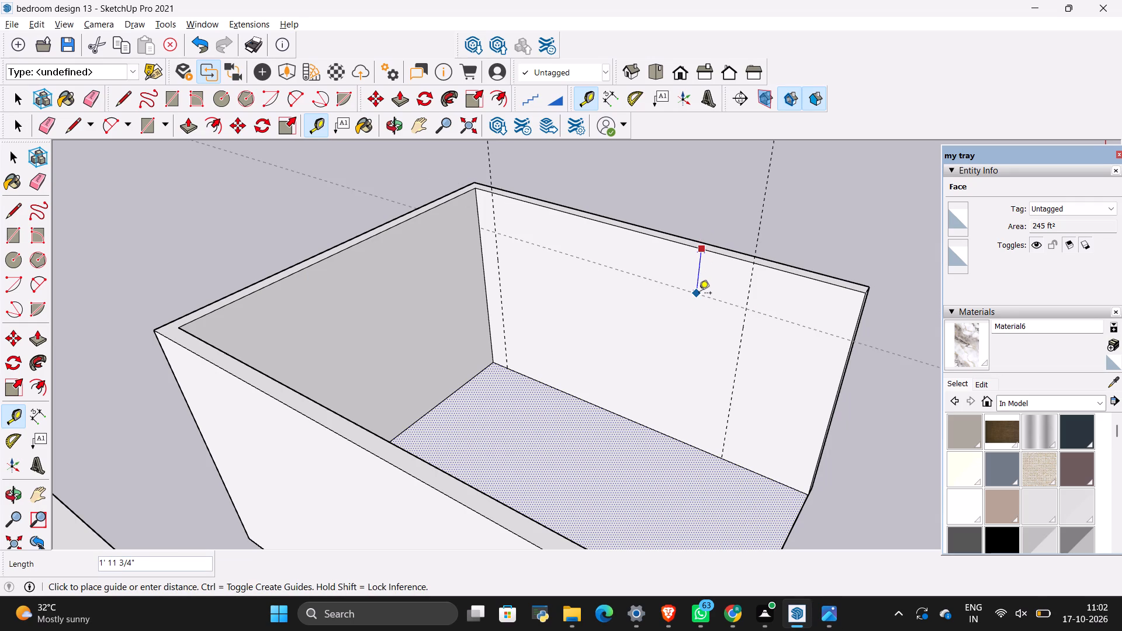
key(BackSpace)
text(2')
key(Return)
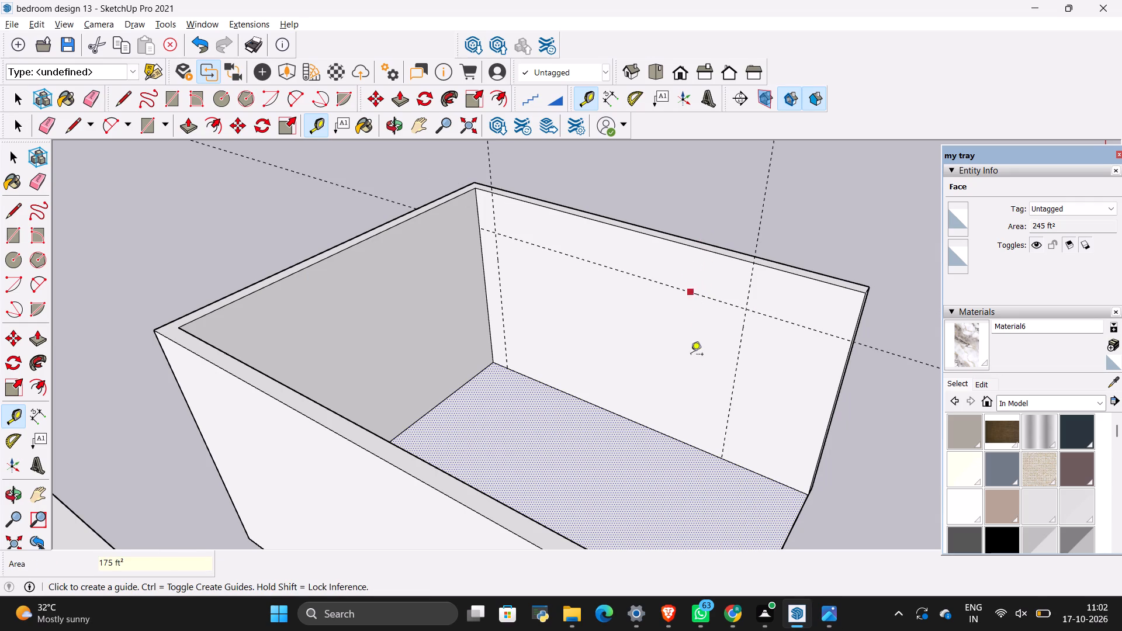
Place a horizontal guide 6" above the floor on the same side wall, then select that wall's inner face.
key(alt+Tab)
key(alt+Tab)
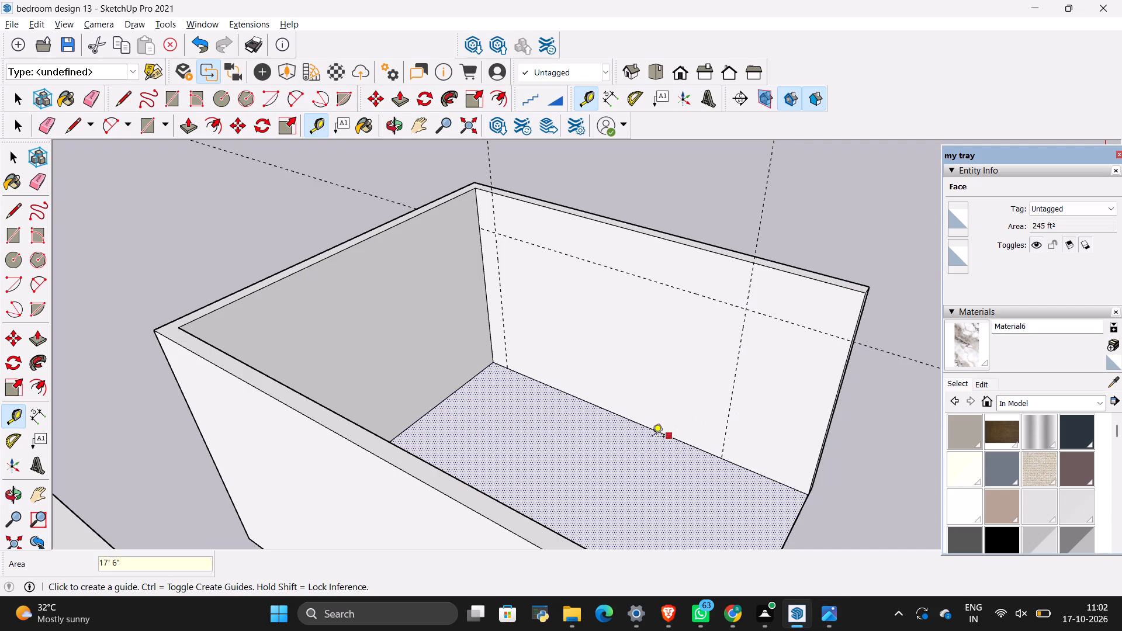
scroll(646, 433, up, 5)
click(647, 421)
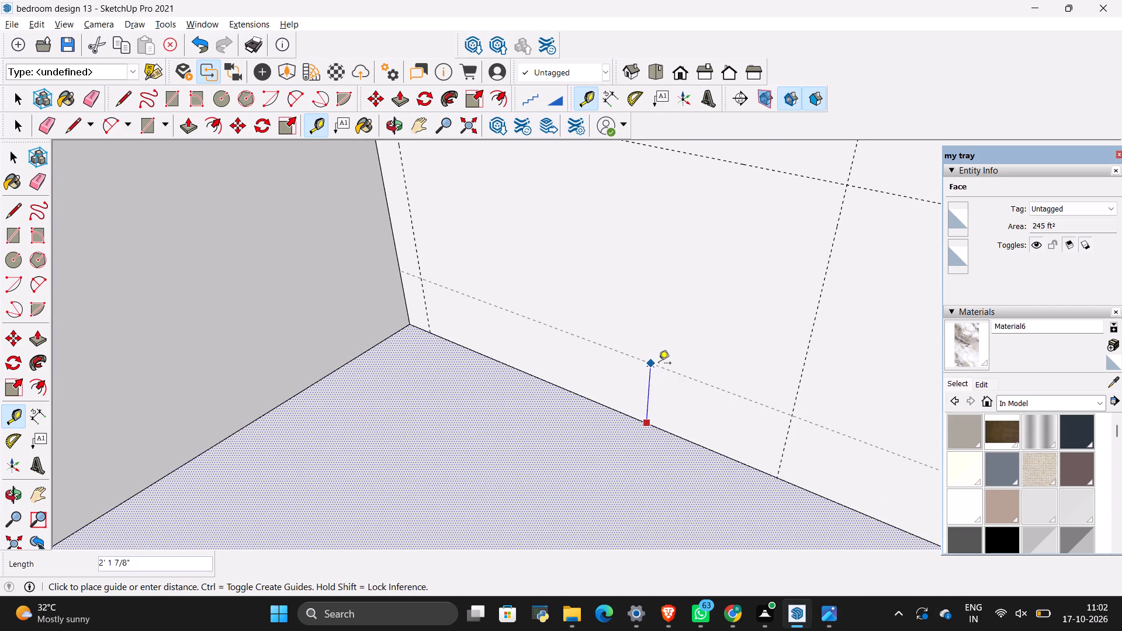
key(BackSpace)
text(6")
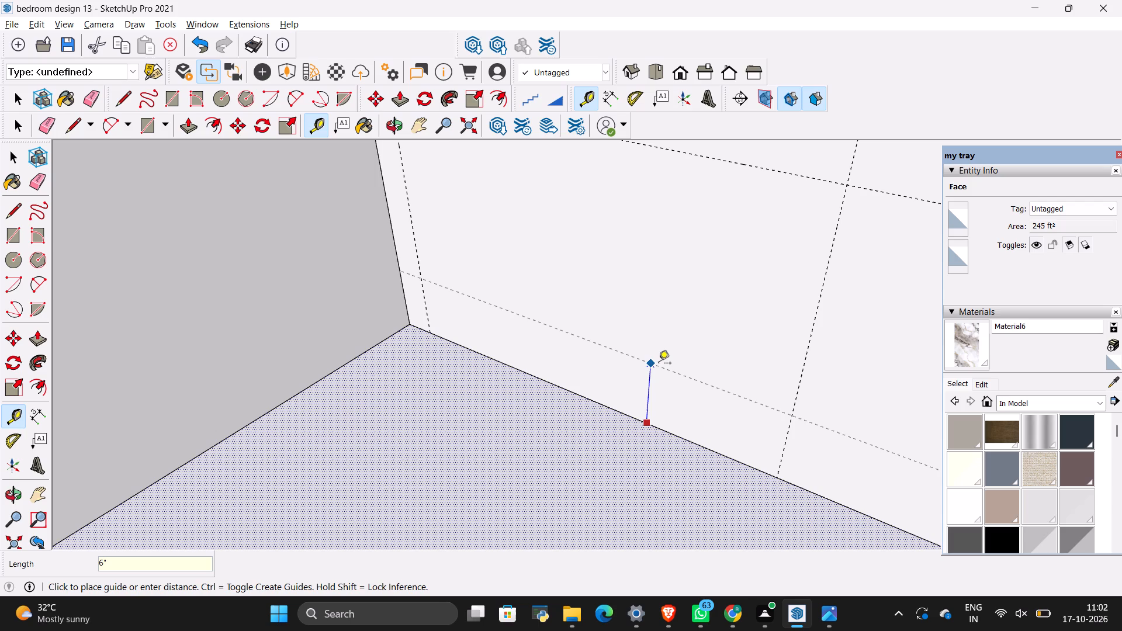
key(alt+BackSpace)
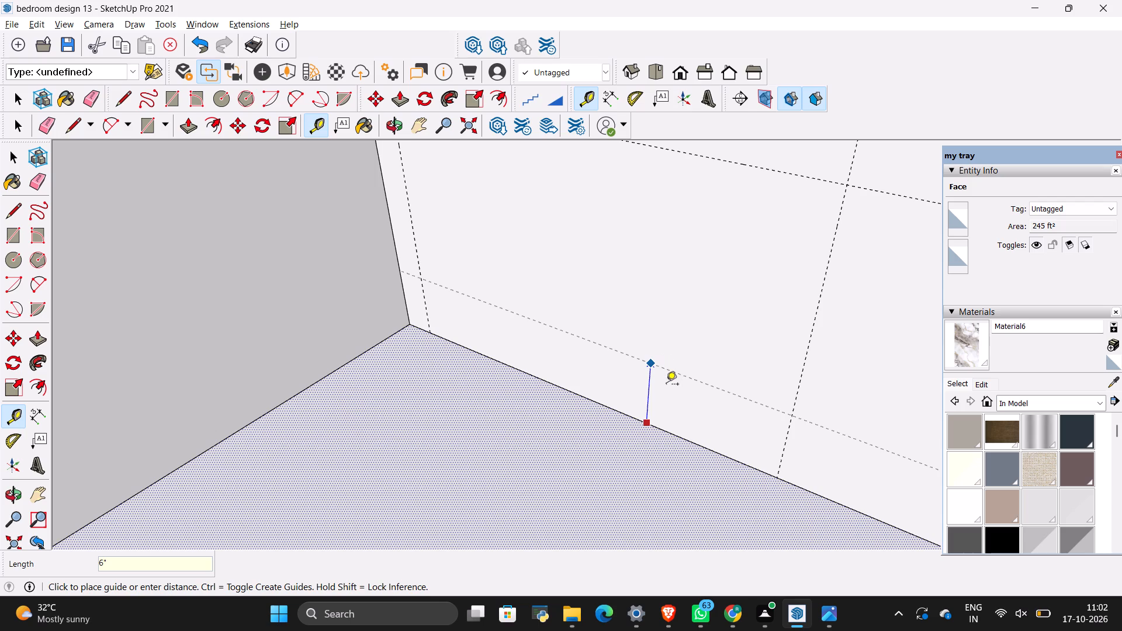
key(alt+BackSpace)
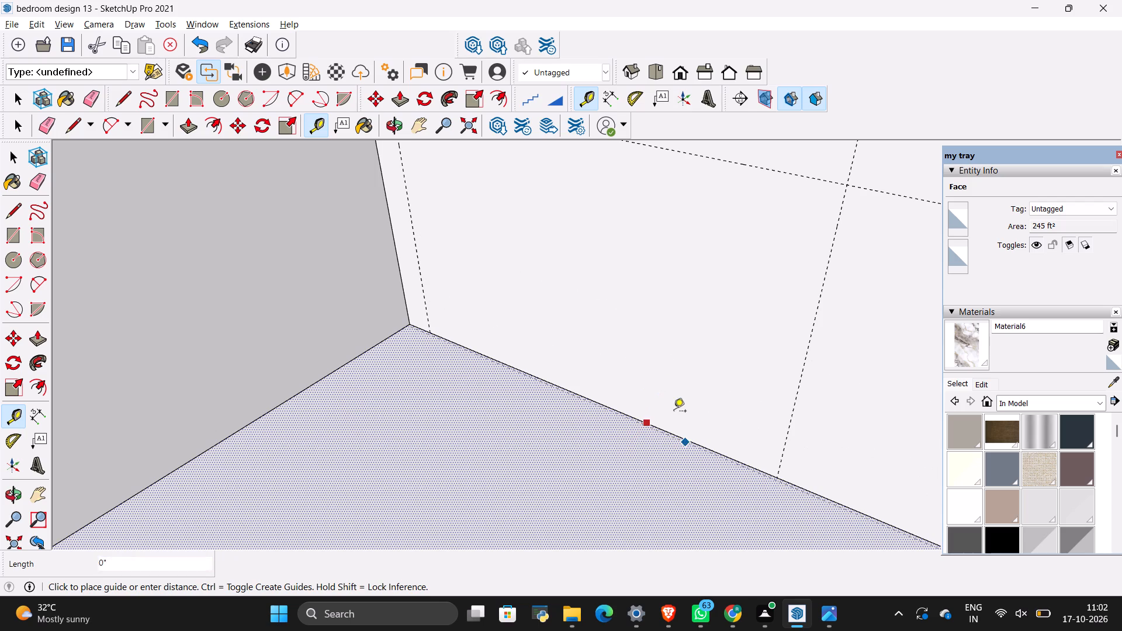
key(BackSpace)
text(6")
key(Return)
key(space)
click(670, 357)
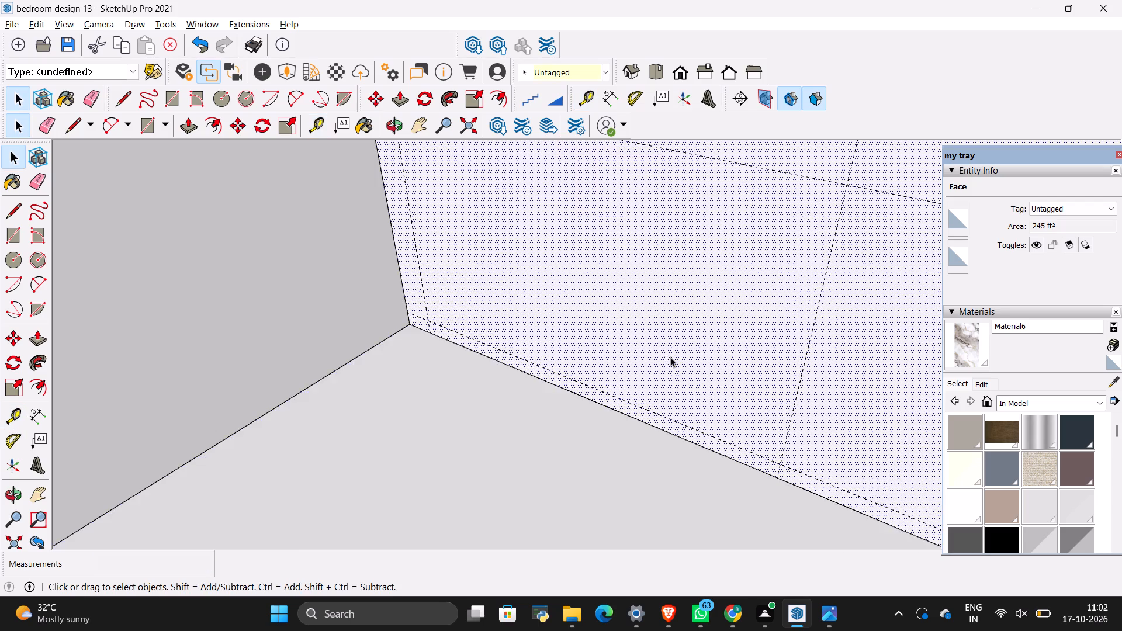
scroll(708, 519, down, 9)
middle_drag(671, 511, 683, 454)
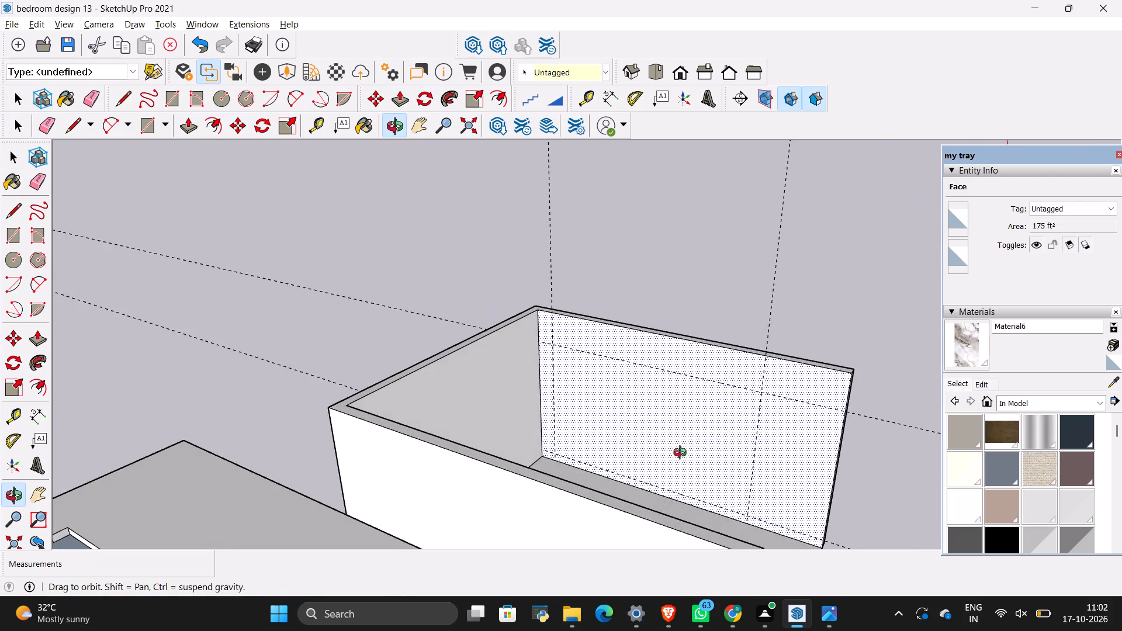
Check the reference photo and erase the horizontal guide just above the floor on the side wall.
middle_drag(683, 454, 679, 454)
key(alt+Tab)
key(alt+Tab)
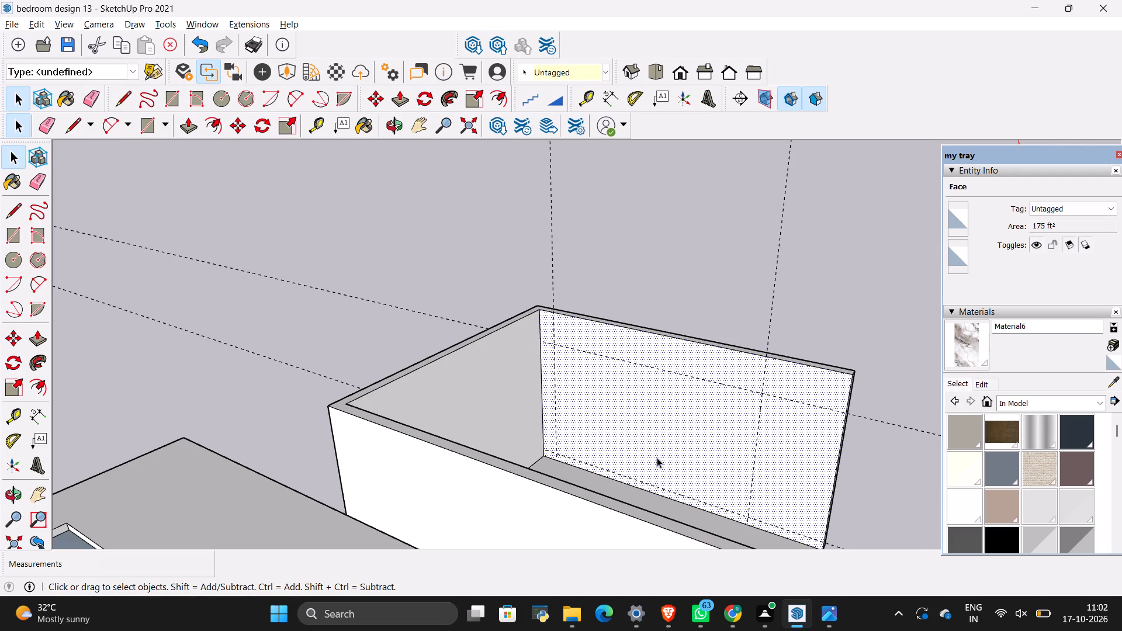
scroll(666, 460, up, 8)
scroll(641, 449, down, 5)
middle_drag(587, 452, 632, 457)
scroll(766, 509, up, 4)
scroll(558, 401, down, 3)
scroll(635, 518, up, 5)
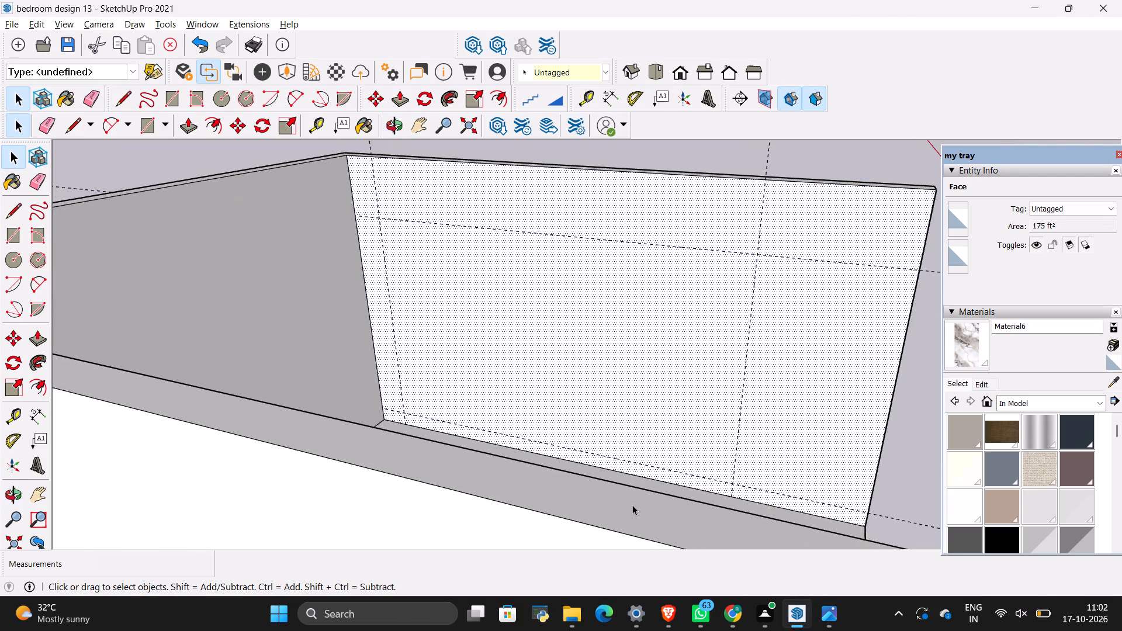
scroll(619, 483, up, 4)
scroll(554, 414, up, 2)
key(e)
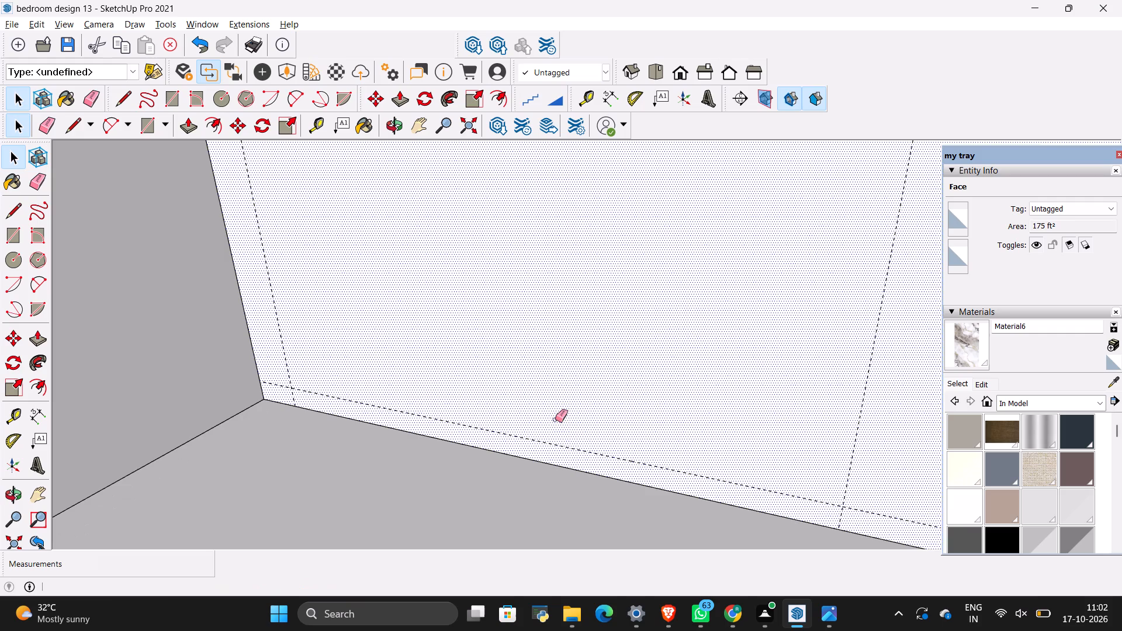
drag(555, 420, 570, 466)
scroll(556, 519, down, 5)
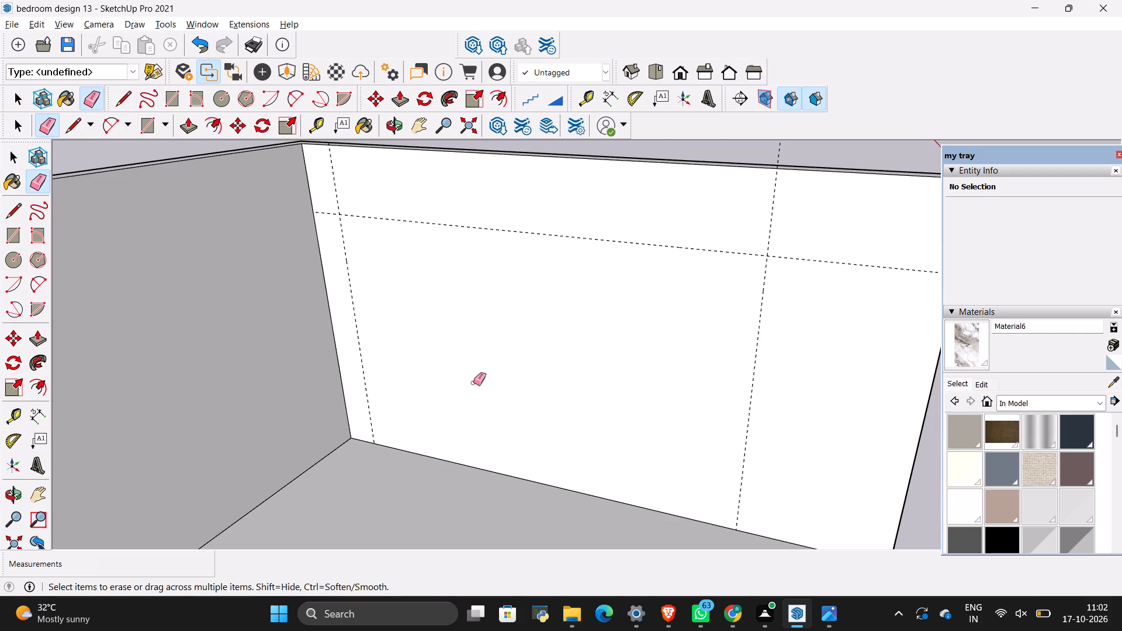
Draw a 12' 6" by 8' rectangle on the side wall between the vertical guides, from the upper guide down to the floor.
key(r)
click(341, 212)
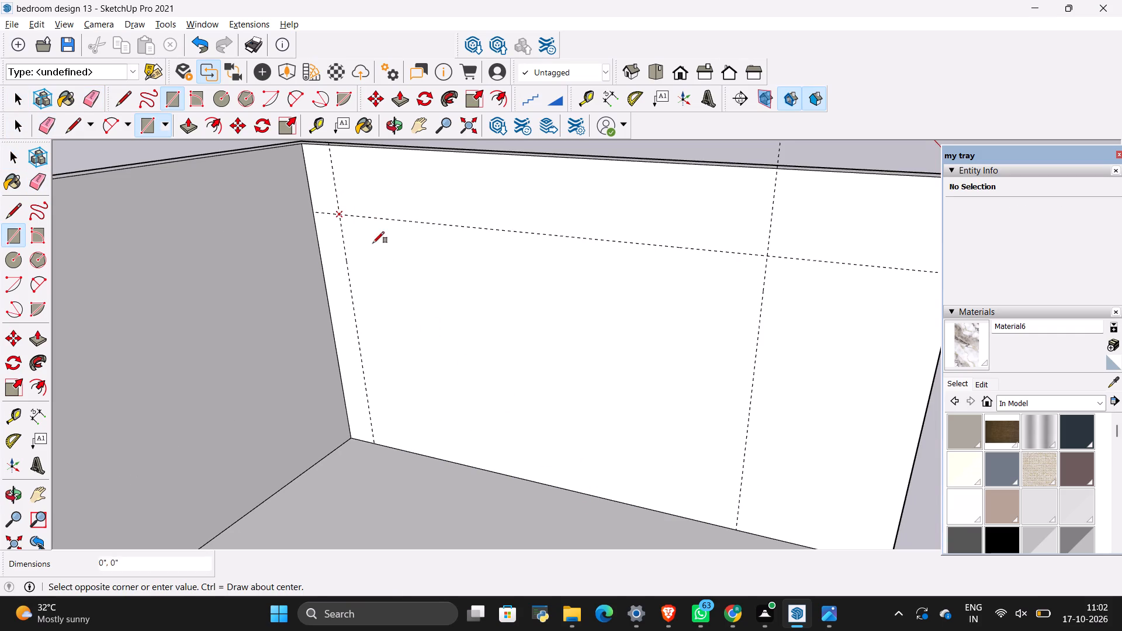
click(735, 530)
key(space)
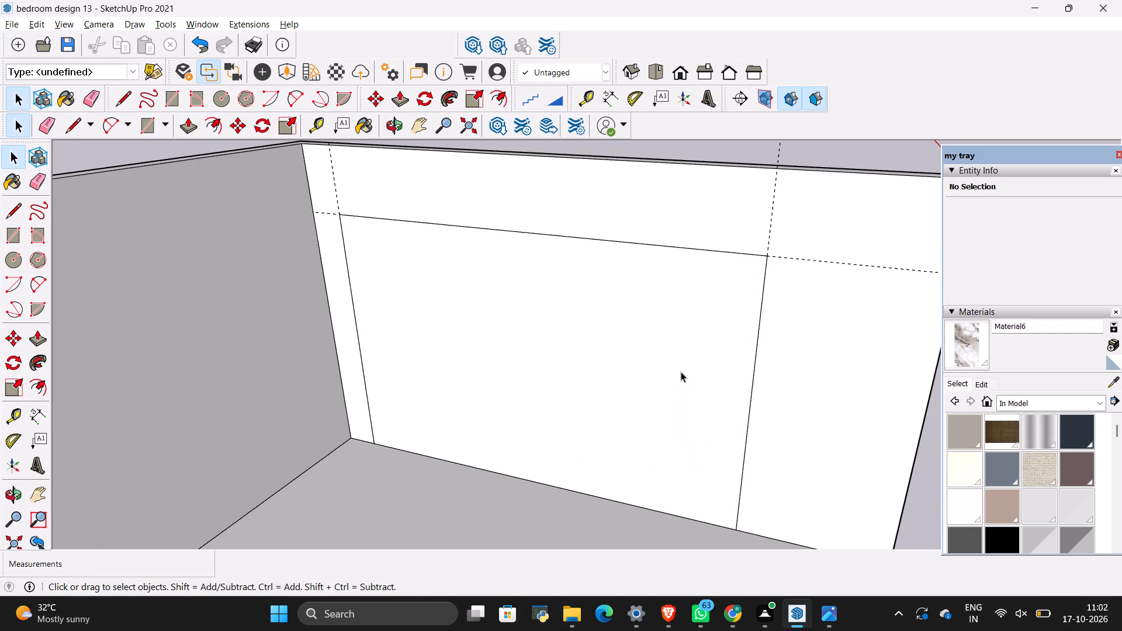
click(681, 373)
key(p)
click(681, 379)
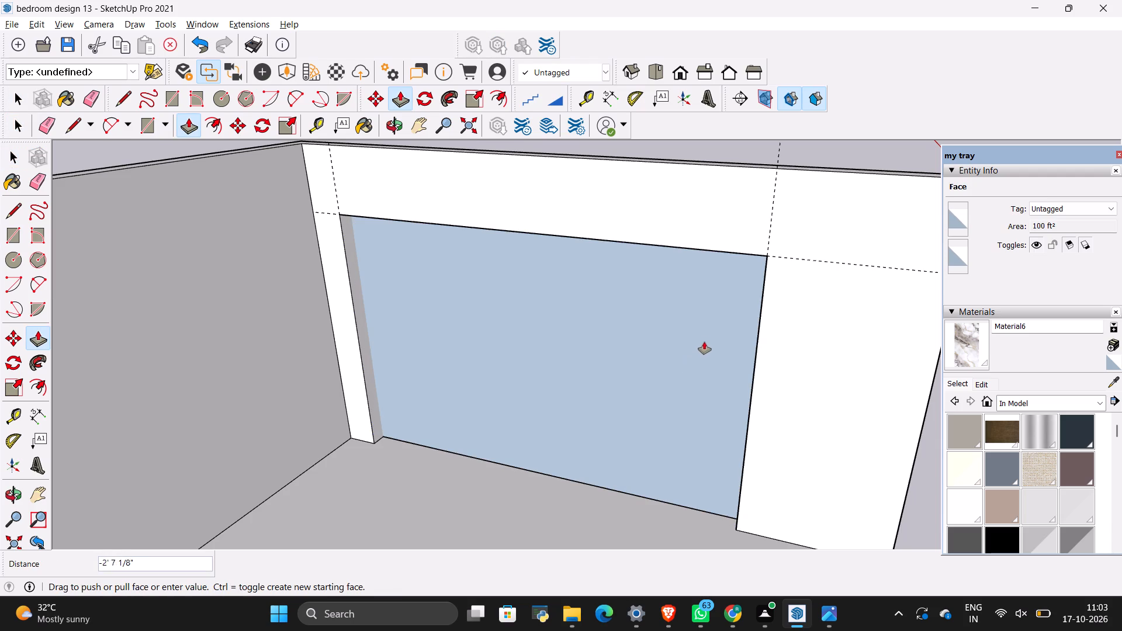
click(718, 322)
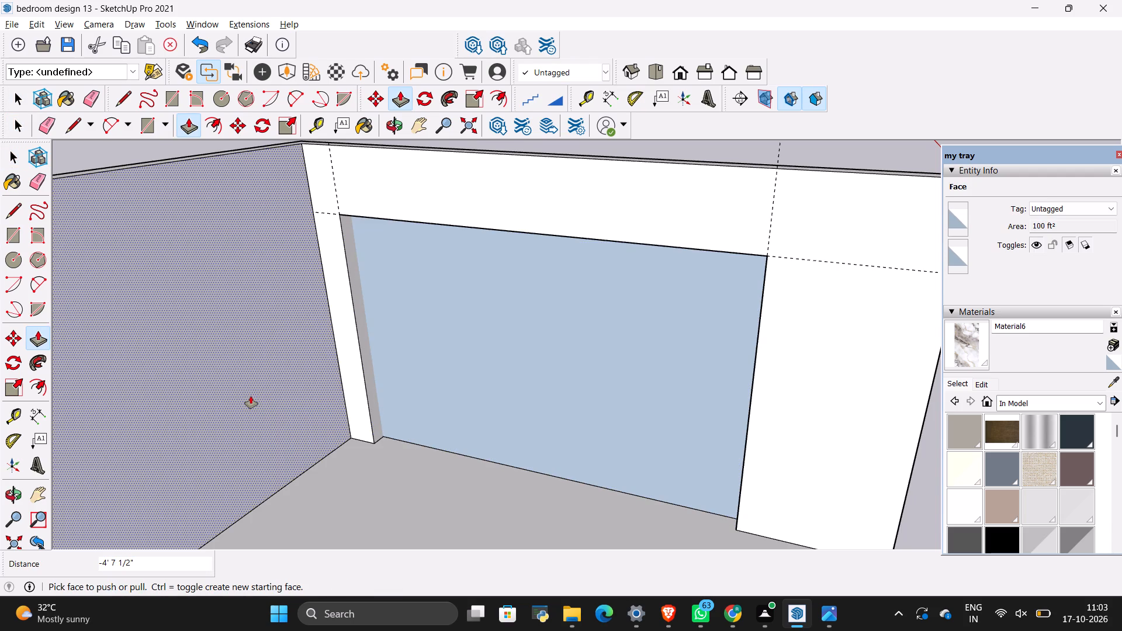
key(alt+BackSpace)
Push the rectangle 6" through the side wall to cut the glass-door opening.
click(458, 442)
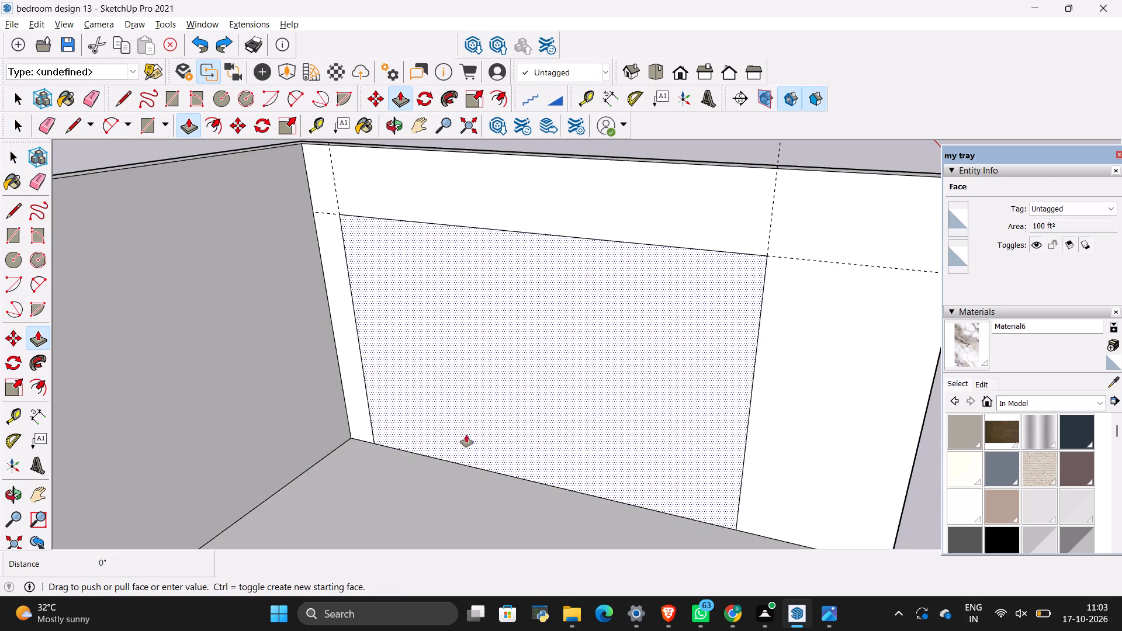
click(562, 365)
key(space)
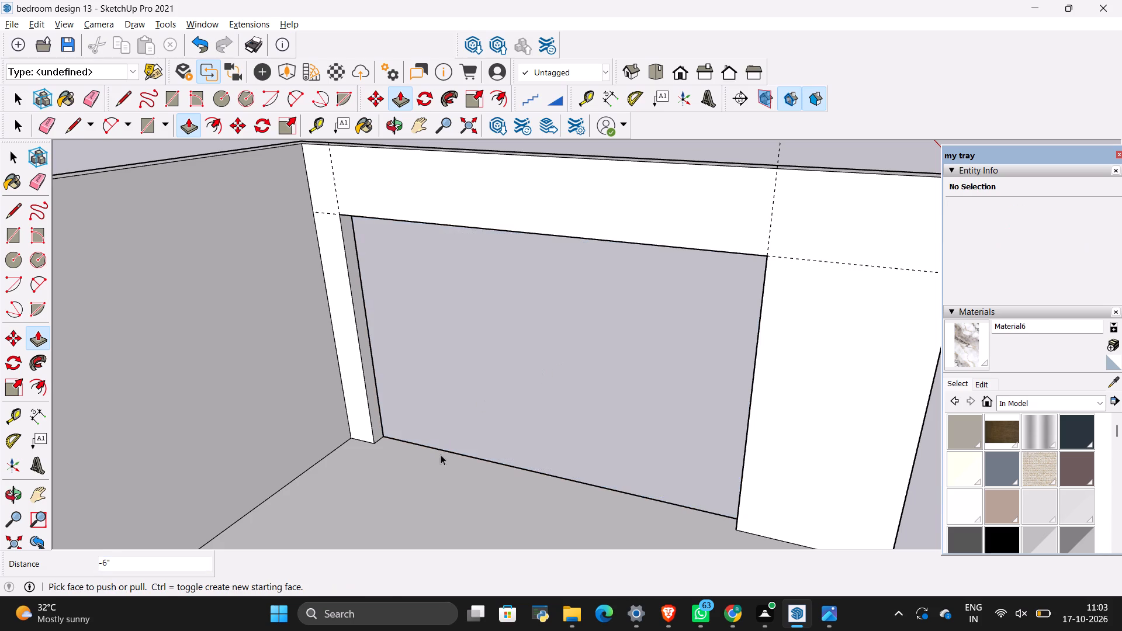
Check the reference photo and import the curtain model Group_55 from the ALL 3D WAREHOUSE ITEMS folder.
scroll(432, 467, down, 5)
middle_drag(504, 502, 373, 459)
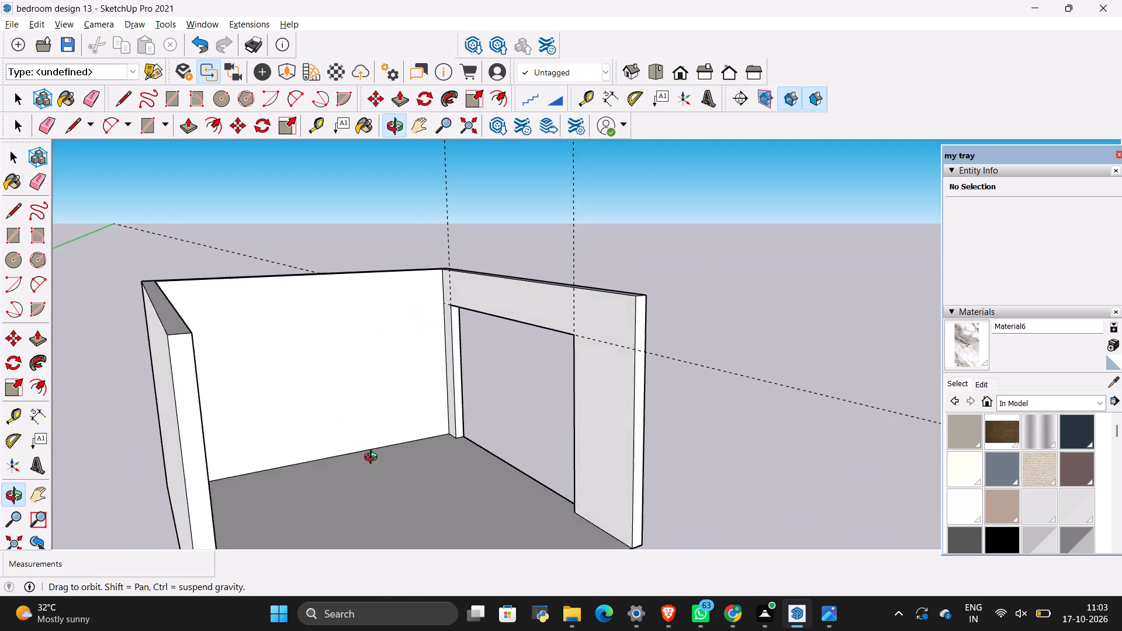
middle_drag(373, 459, 435, 484)
key(alt+Tab)
key(alt+Tab)
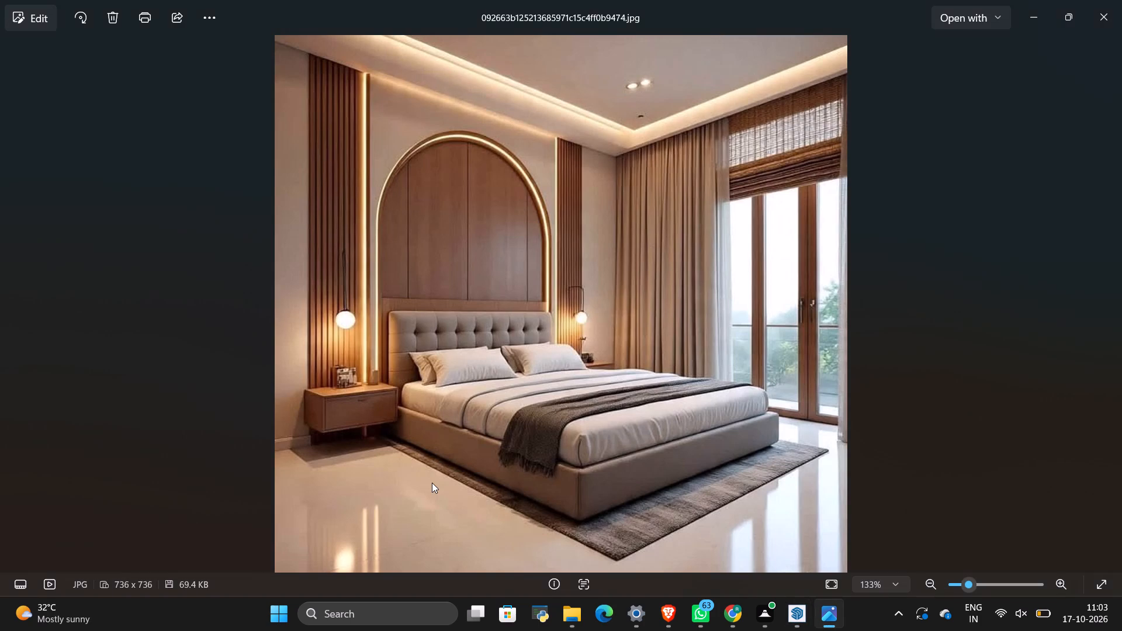
click(17, 26)
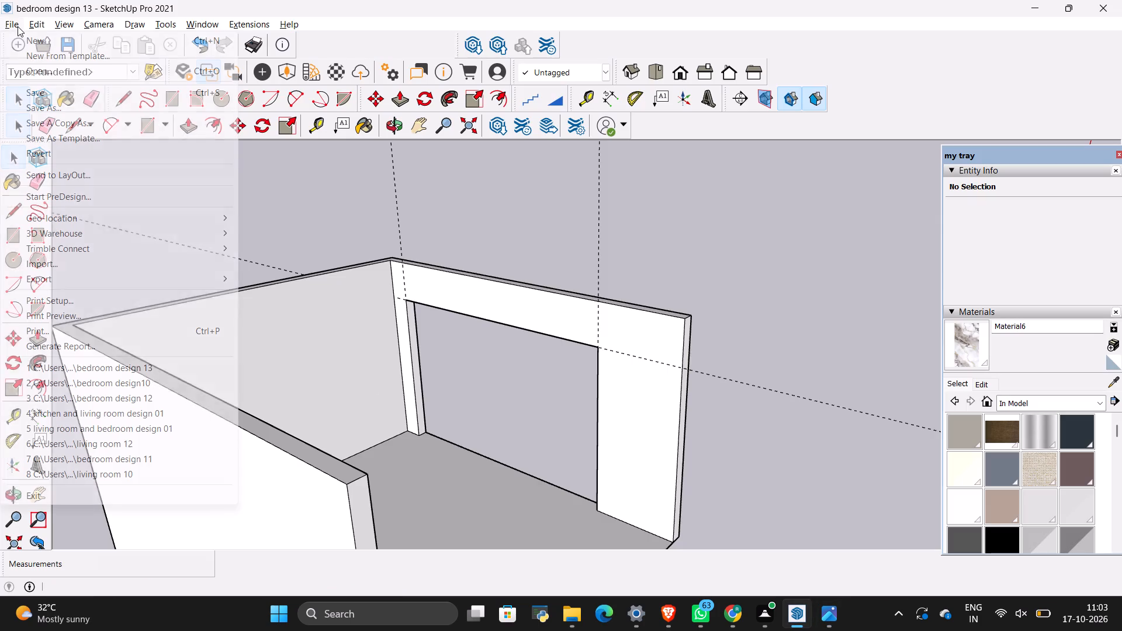
click(150, 269)
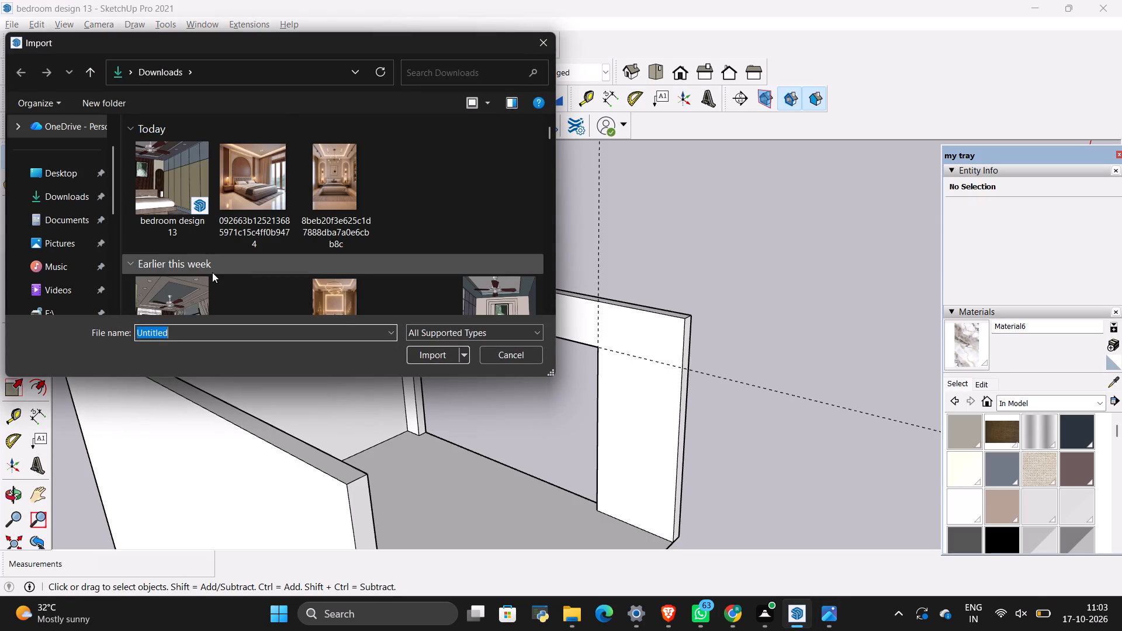
scroll(212, 272, down, 1)
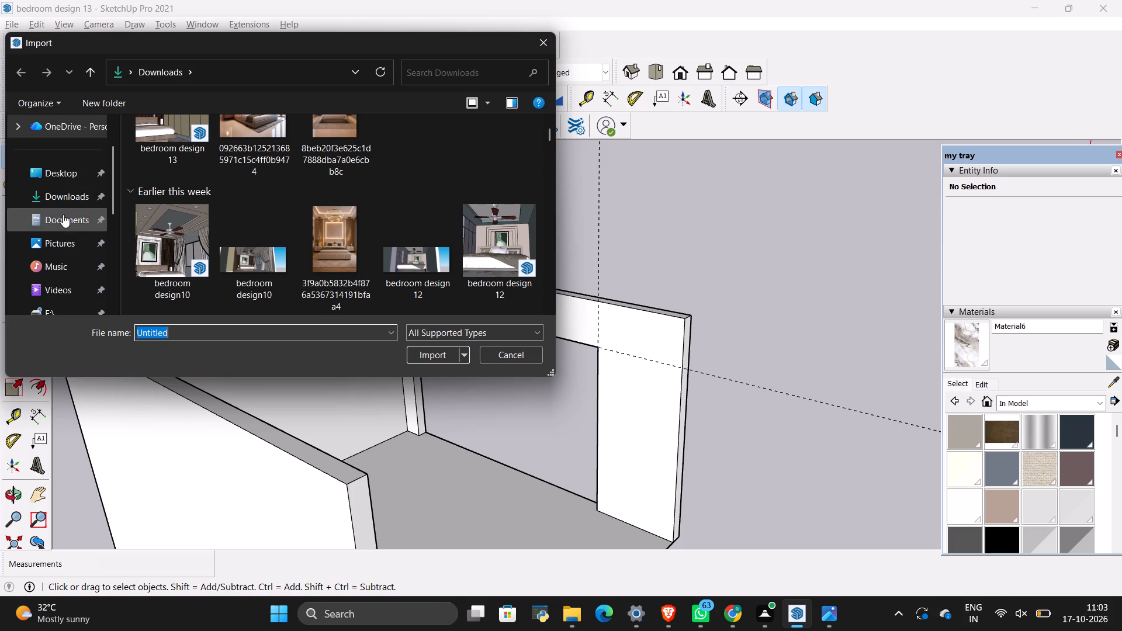
scroll(63, 214, down, 3)
click(68, 150)
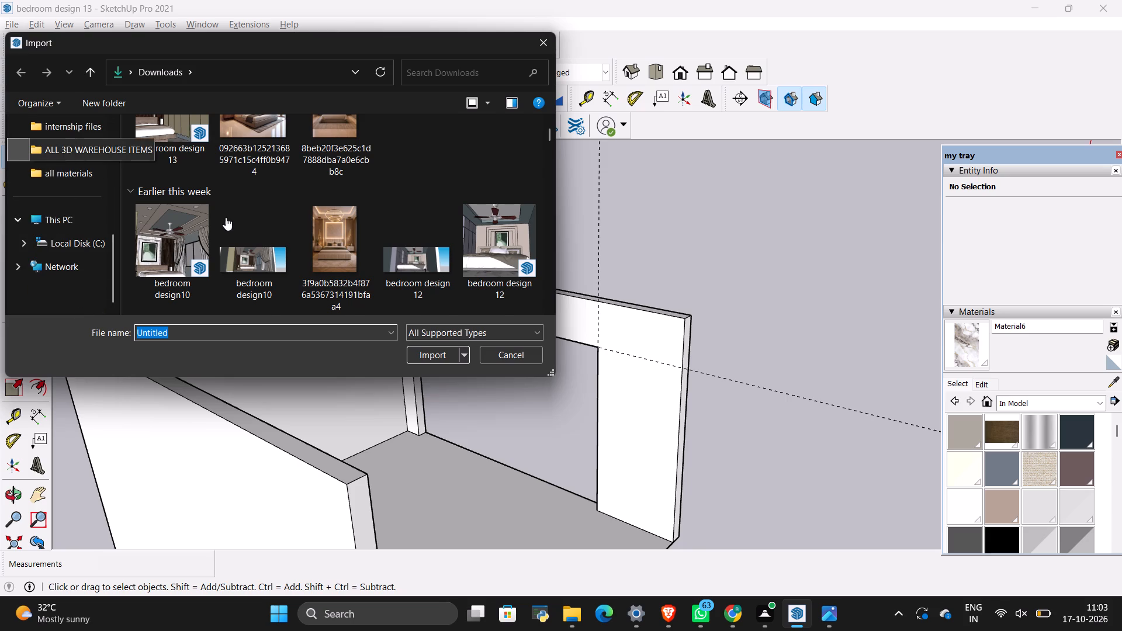
scroll(224, 179, down, 2)
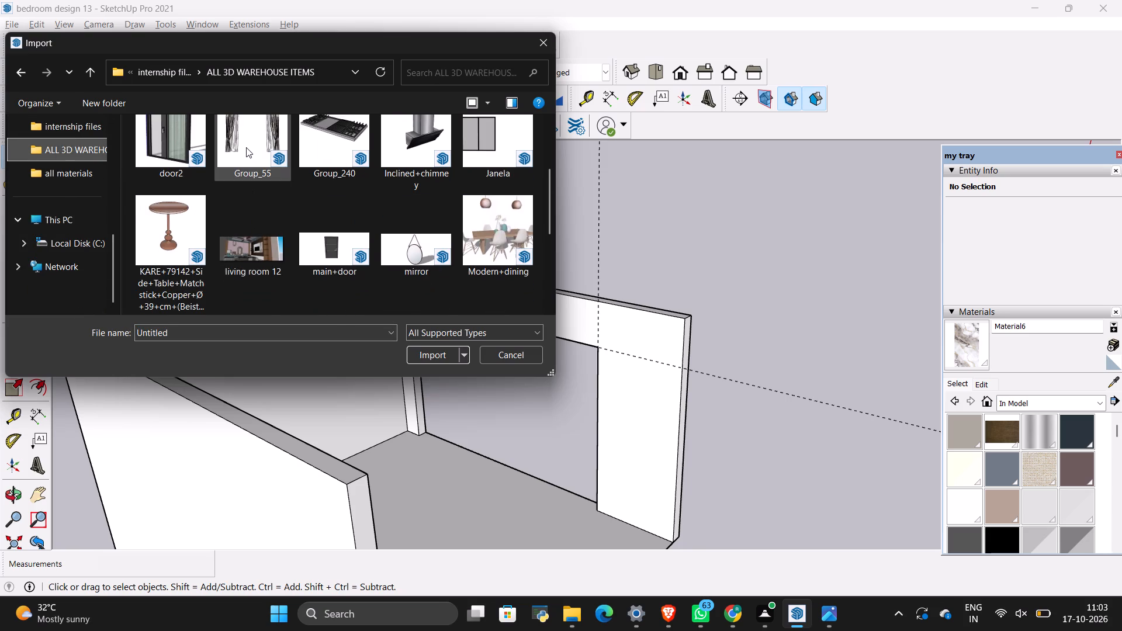
click(246, 146)
click(432, 359)
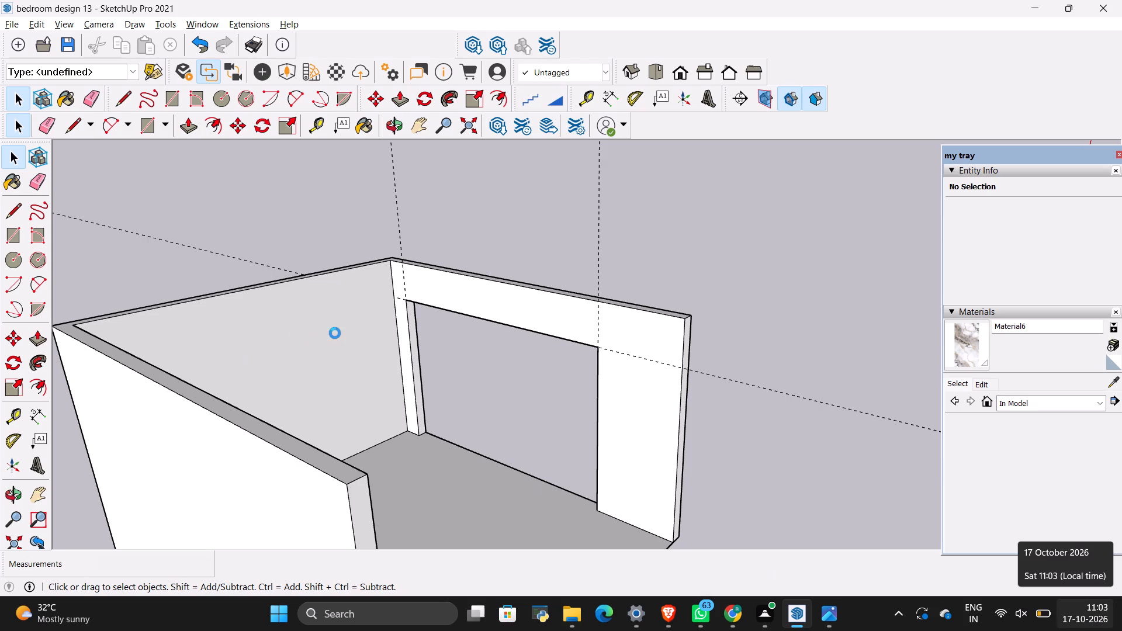
Place the imported curtain component on the empty ground outside the new room, beyond the side wall with the opening.
scroll(361, 383, down, 3)
scroll(533, 412, up, 1)
key(space)
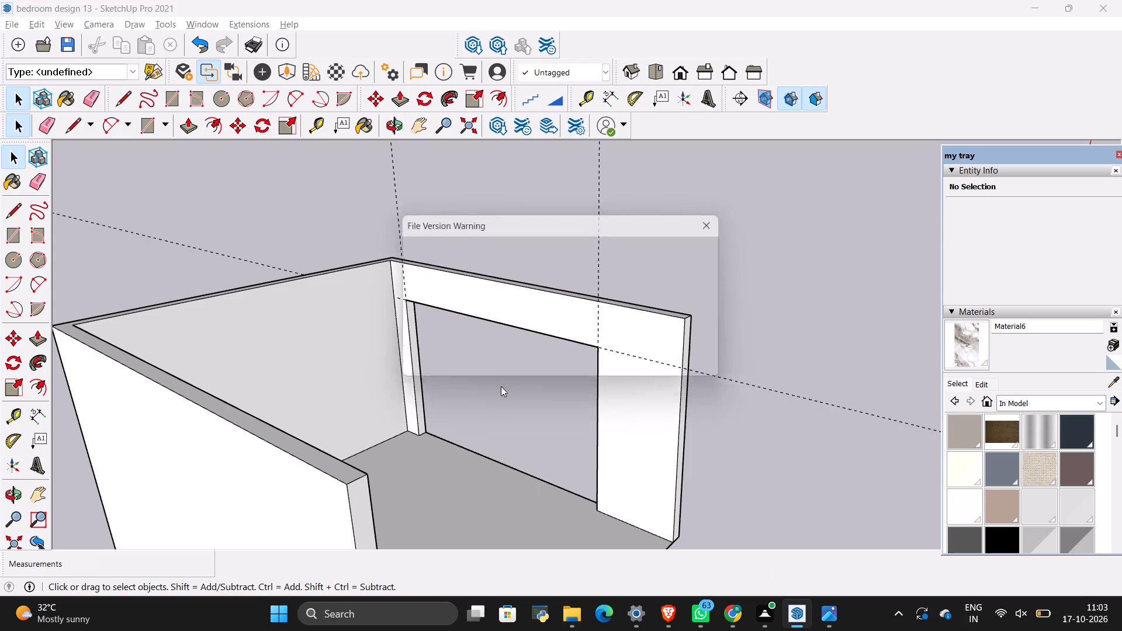
scroll(500, 386, down, 3)
scroll(676, 332, down, 4)
scroll(550, 328, down, 4)
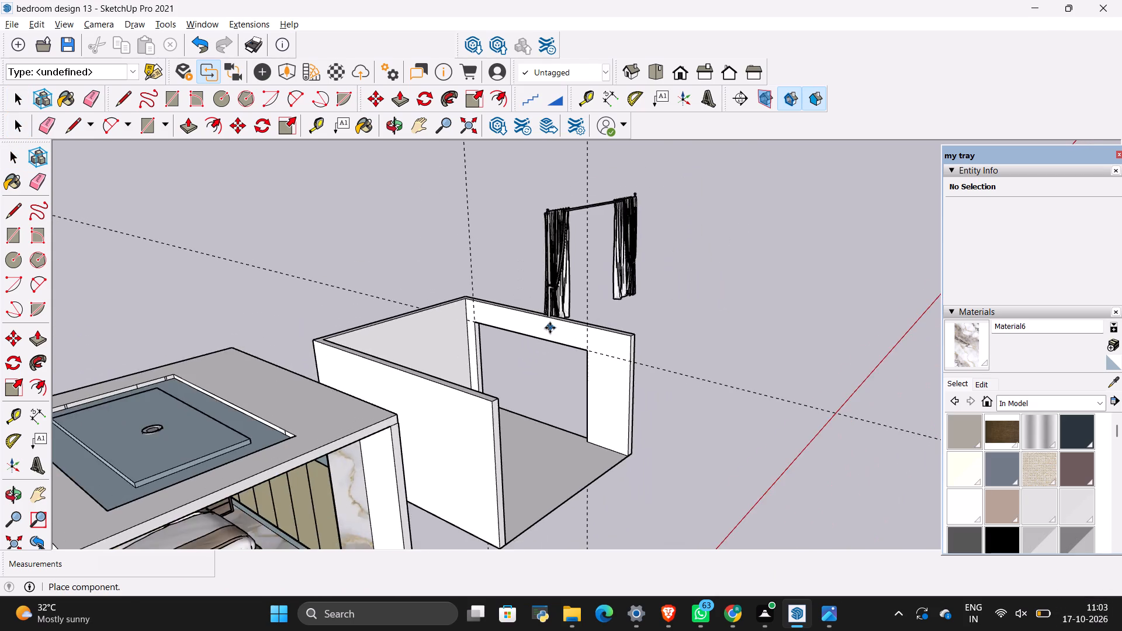
scroll(550, 328, down, 2)
click(679, 425)
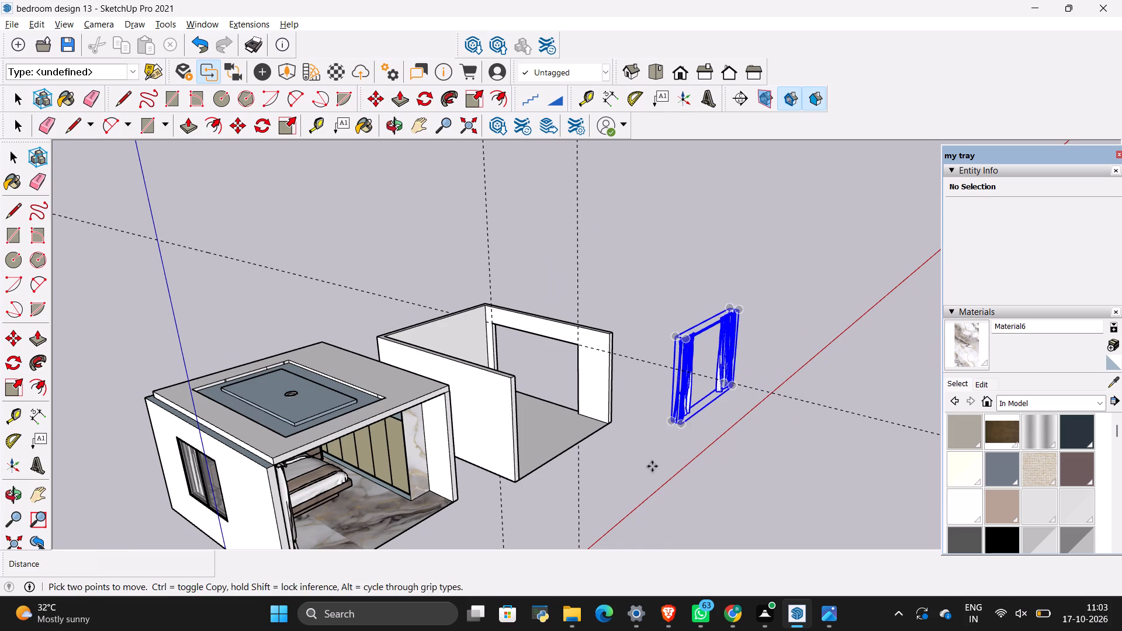
key(space)
click(652, 467)
Rotate the curtain component 90° on the ground plane so that it runs parallel to the side wall with the opening.
click(681, 395)
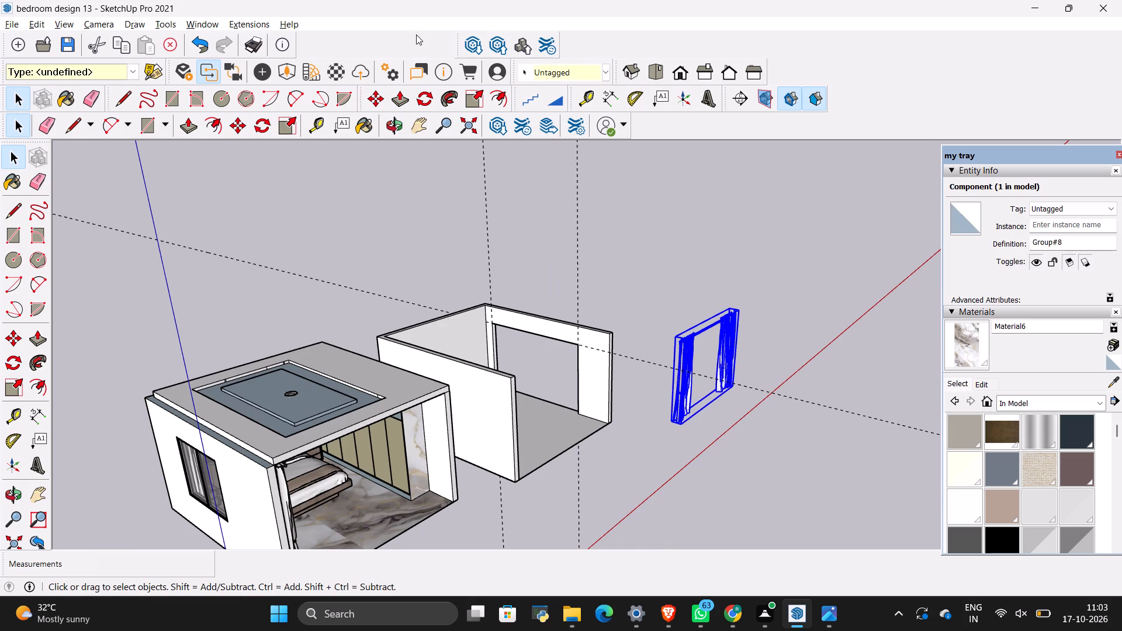
click(418, 91)
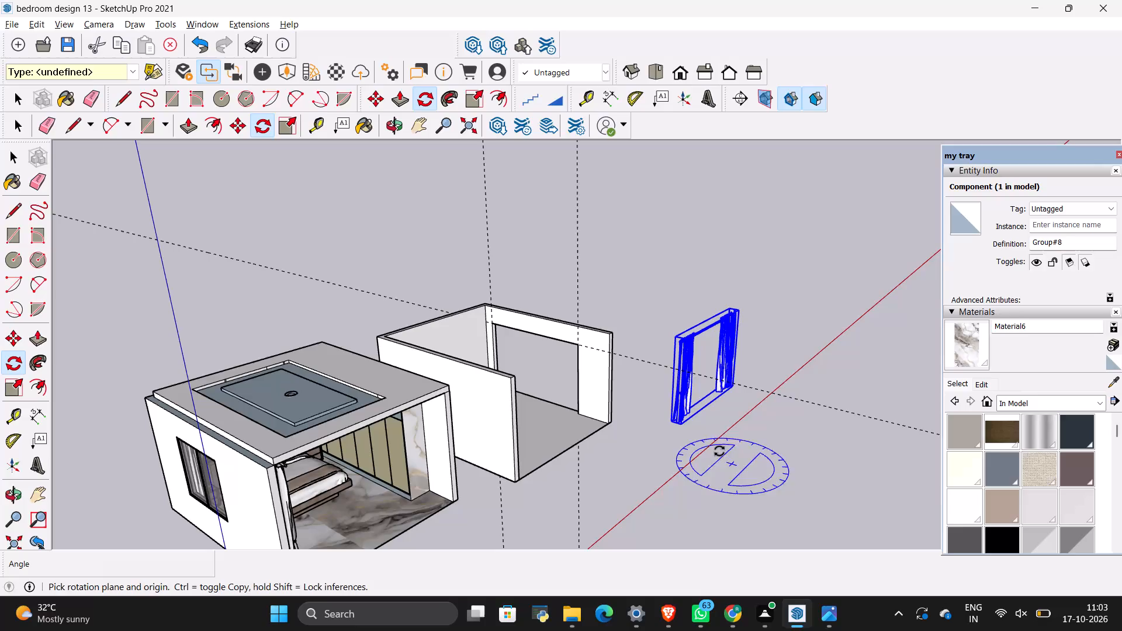
click(737, 454)
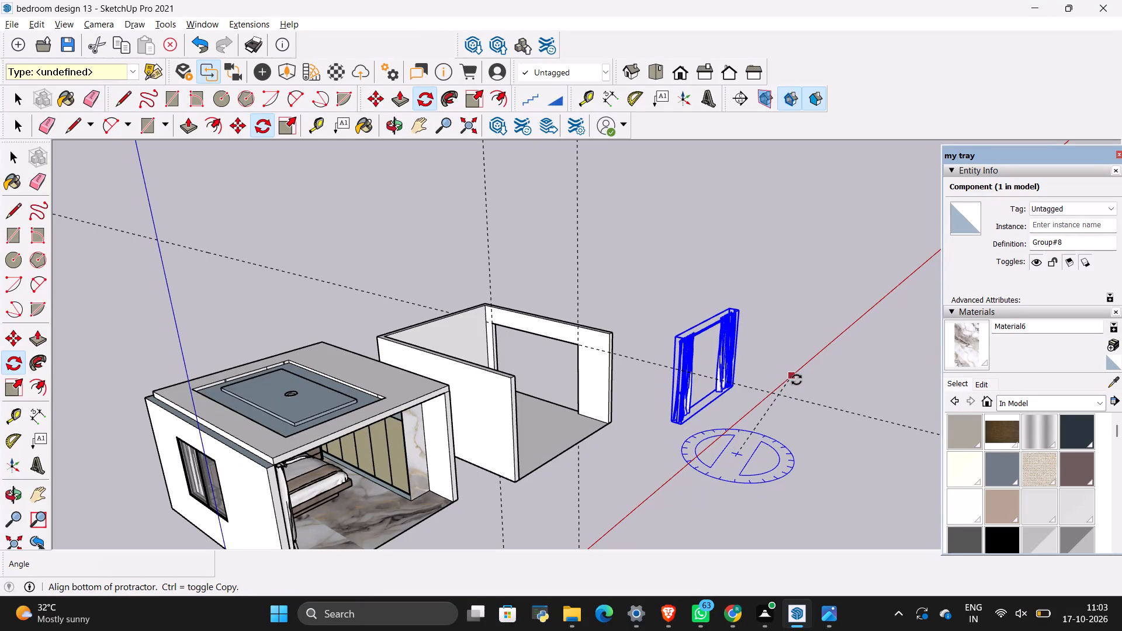
click(810, 384)
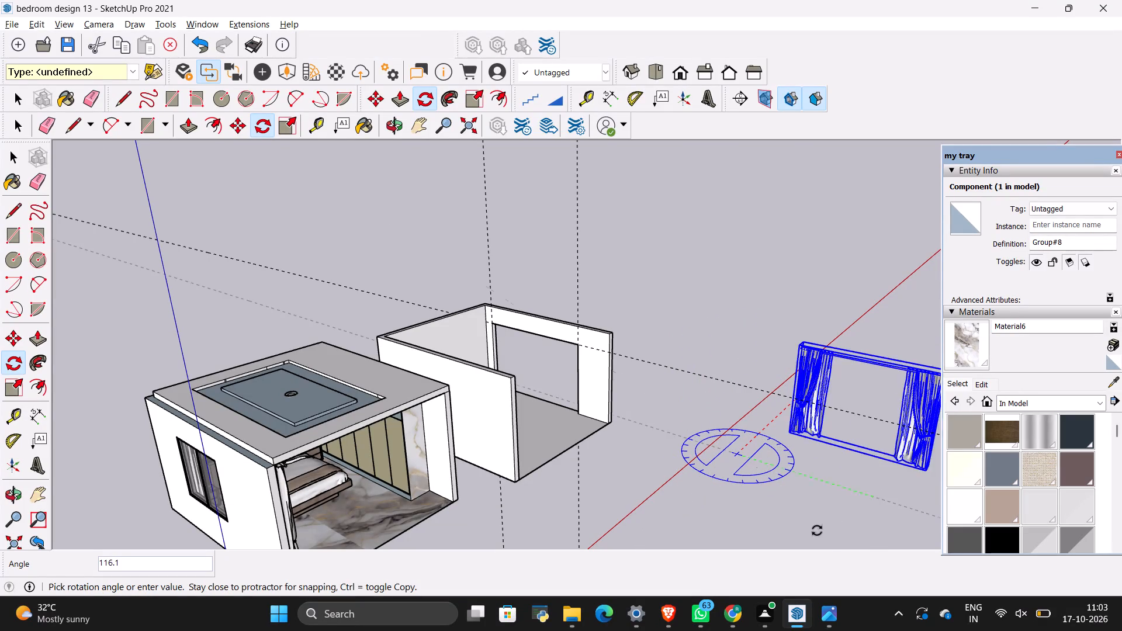
click(875, 500)
key(space)
Move the curtain component by its bottom corner onto the room's open front floor edge, beside the side wall with the opening.
click(812, 446)
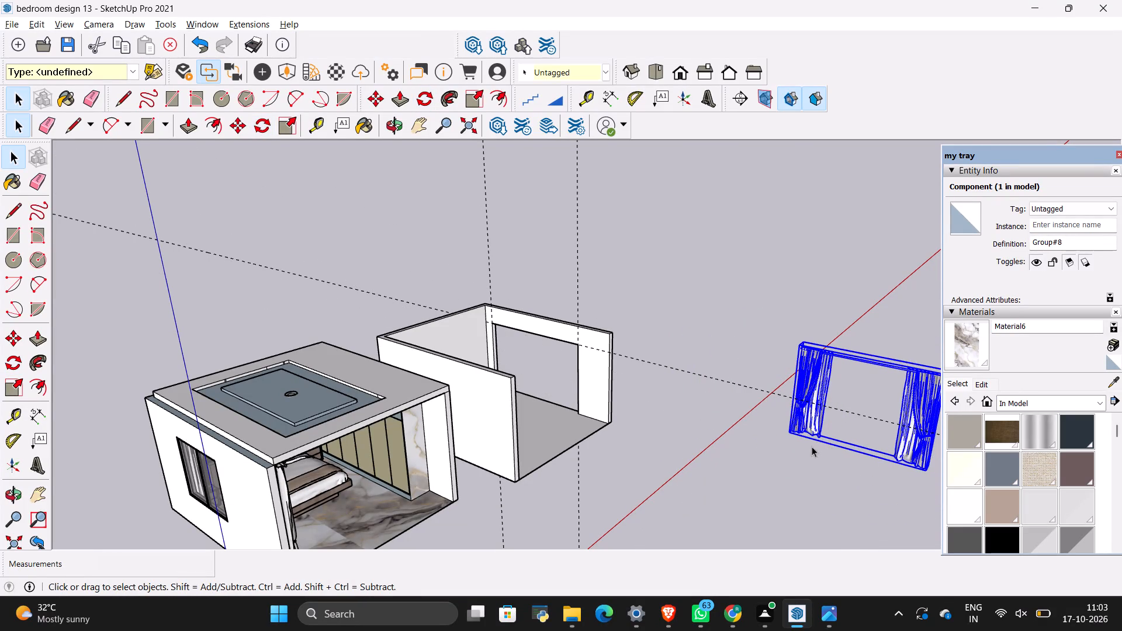
click(815, 391)
scroll(683, 386, down, 5)
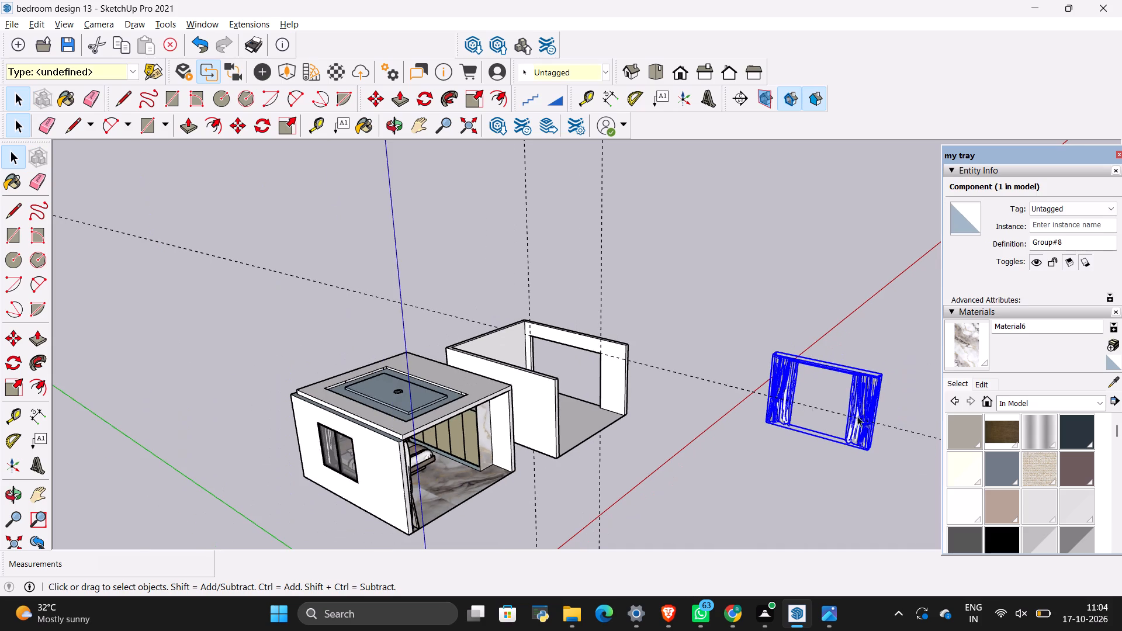
scroll(877, 434, up, 4)
key(m)
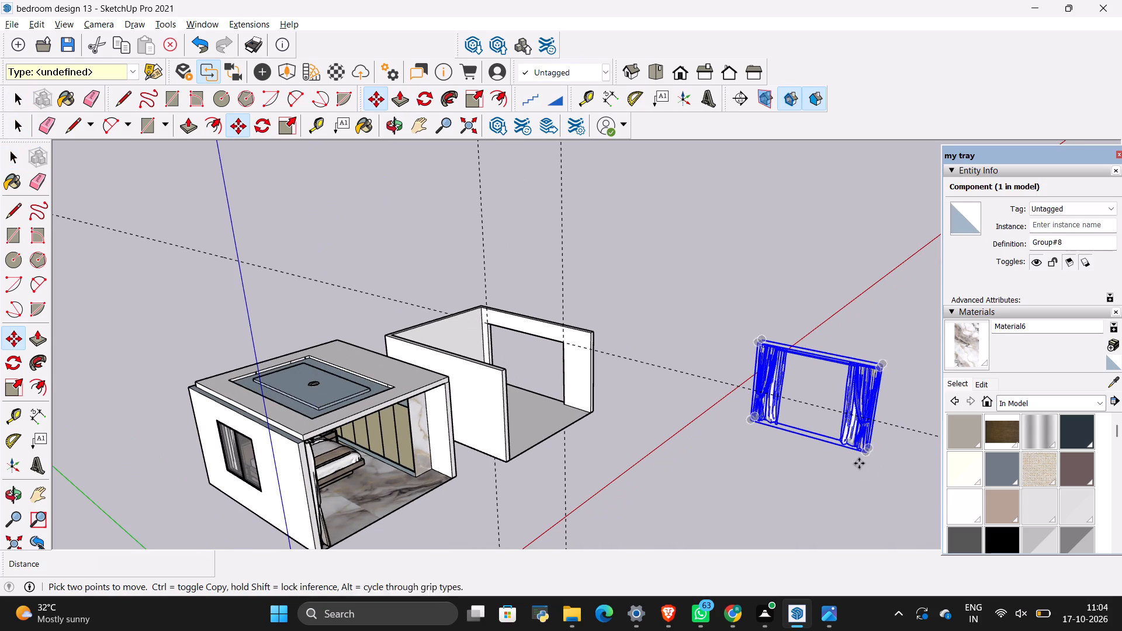
click(867, 453)
scroll(501, 396, up, 4)
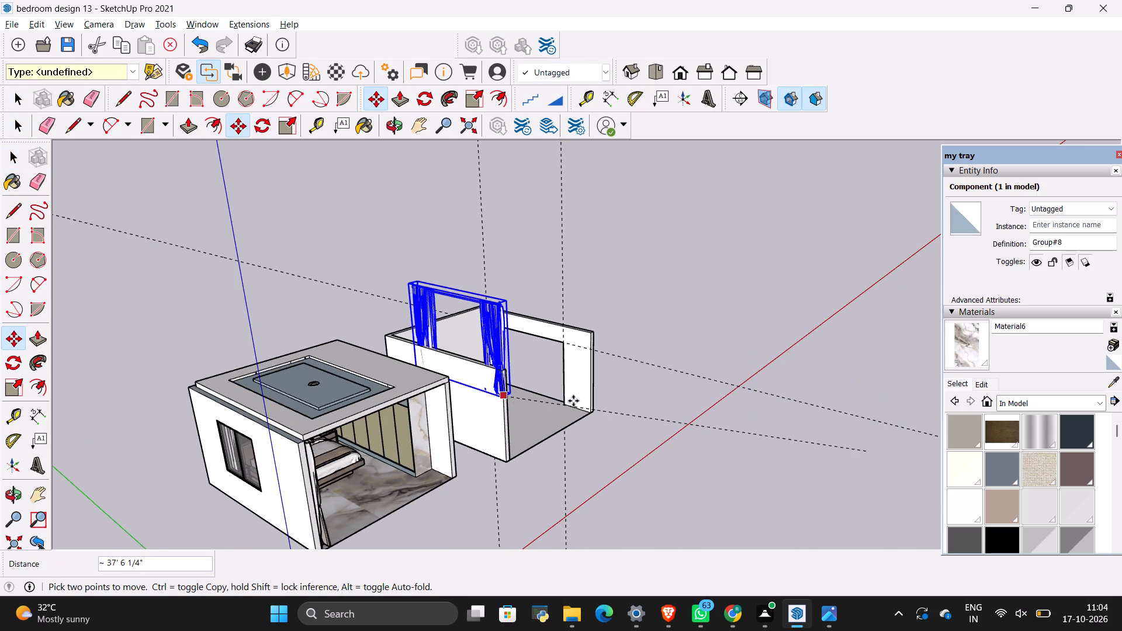
scroll(573, 401, up, 20)
scroll(573, 401, up, 2)
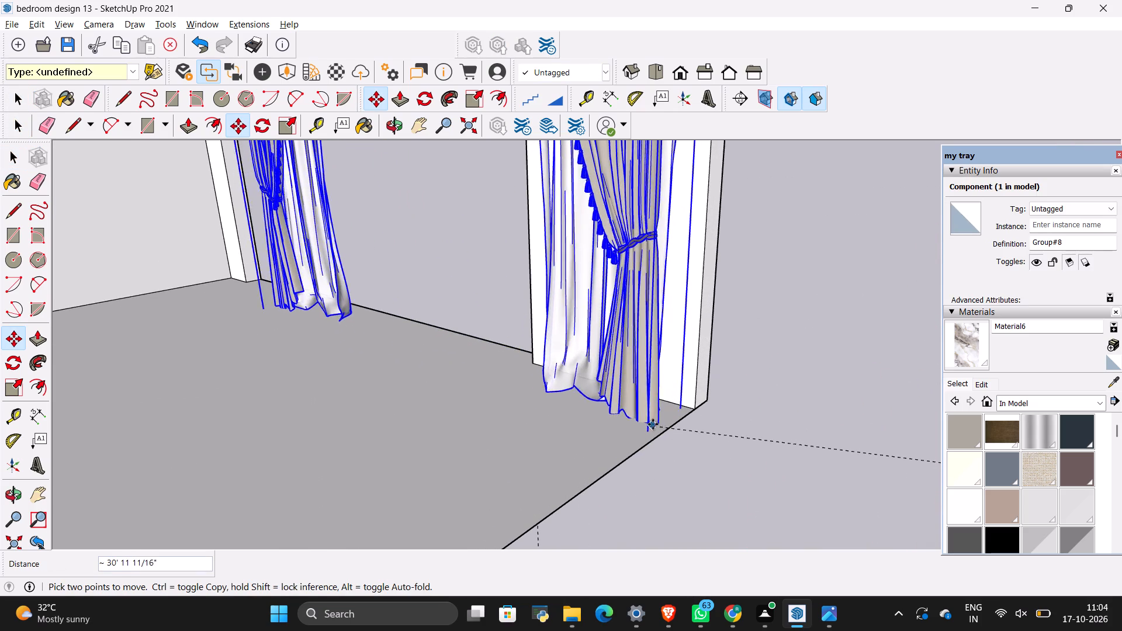
click(654, 432)
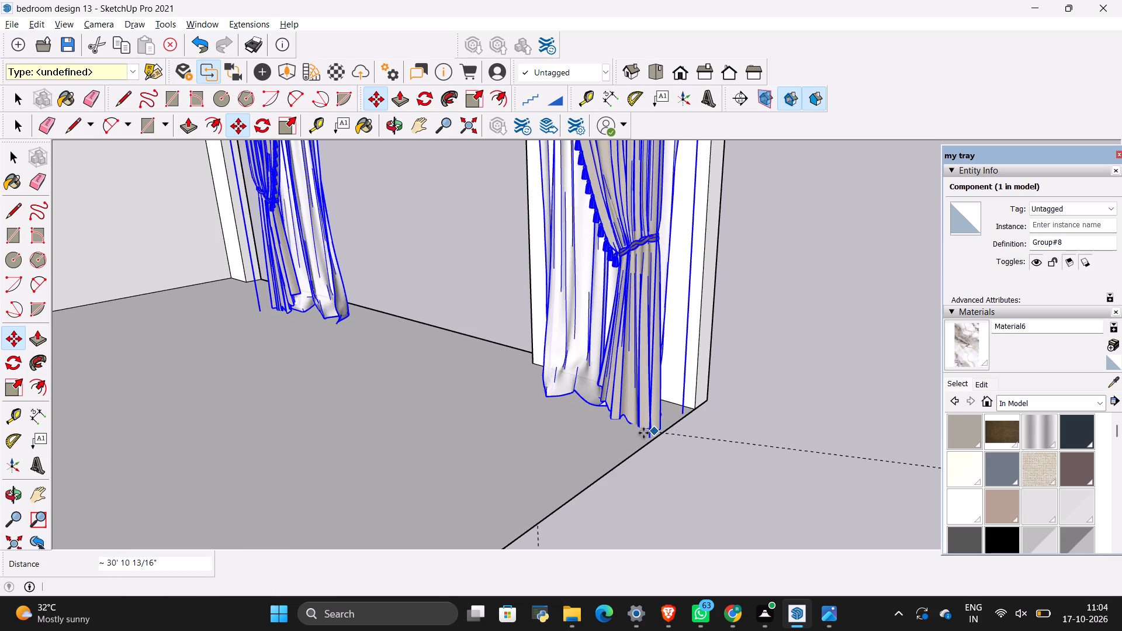
Stretch the curtain component lengthwise by a factor of about 1.37, from the open front end toward the room's closed inner corner.
scroll(669, 425, up, 1)
scroll(751, 532, down, 10)
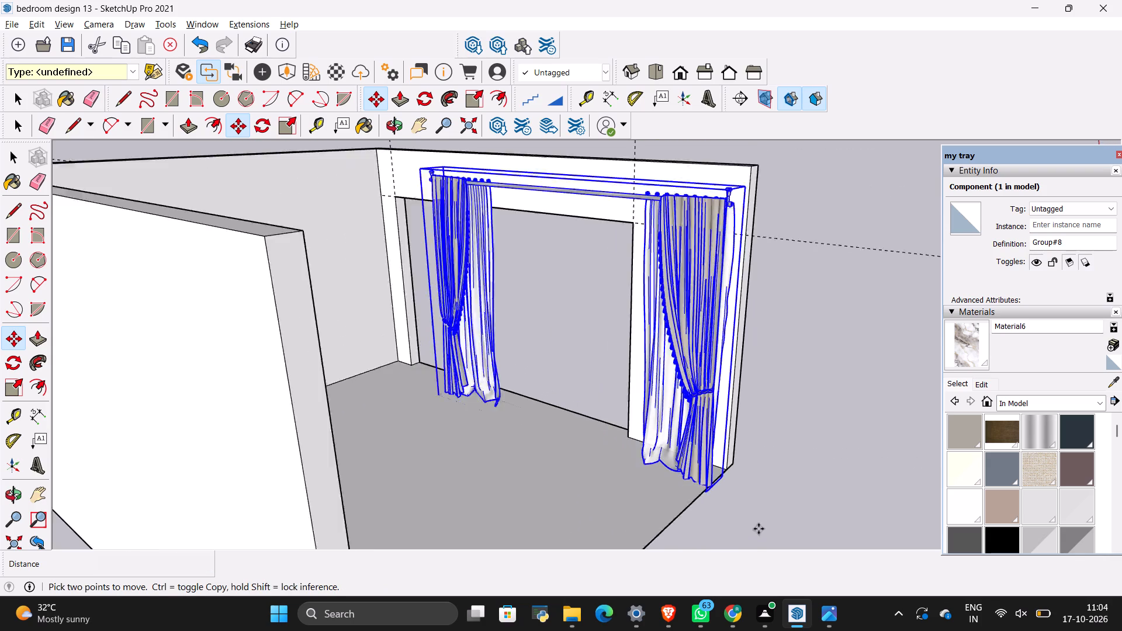
scroll(759, 529, down, 8)
middle_drag(479, 356, 731, 440)
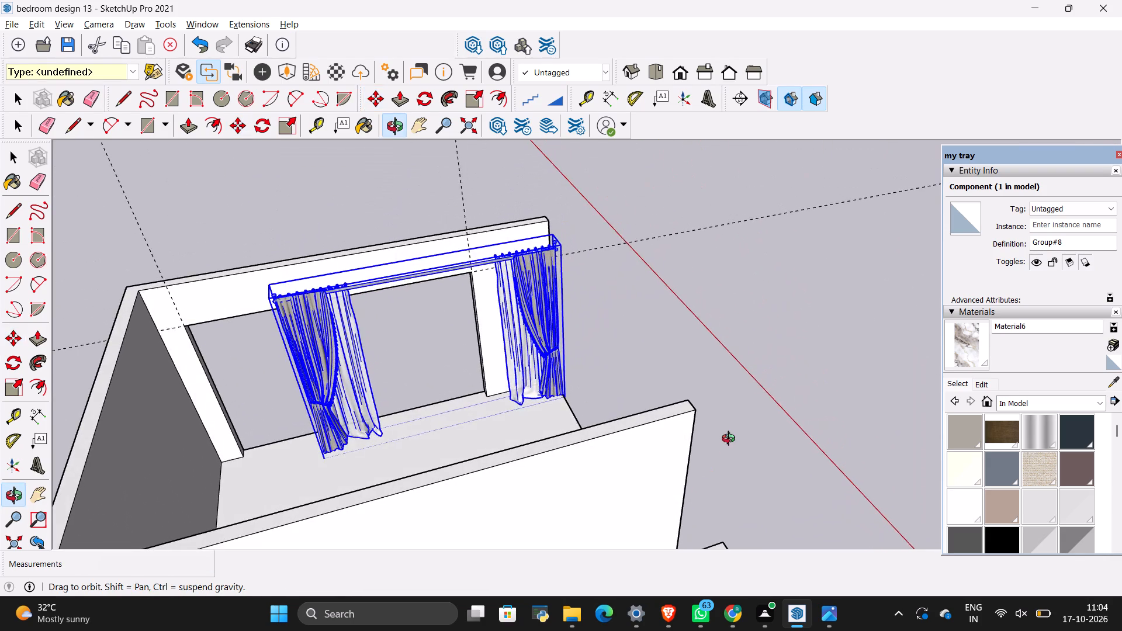
middle_drag(731, 440, 732, 440)
scroll(732, 440, down, 4)
scroll(275, 347, up, 5)
middle_drag(425, 435, 516, 427)
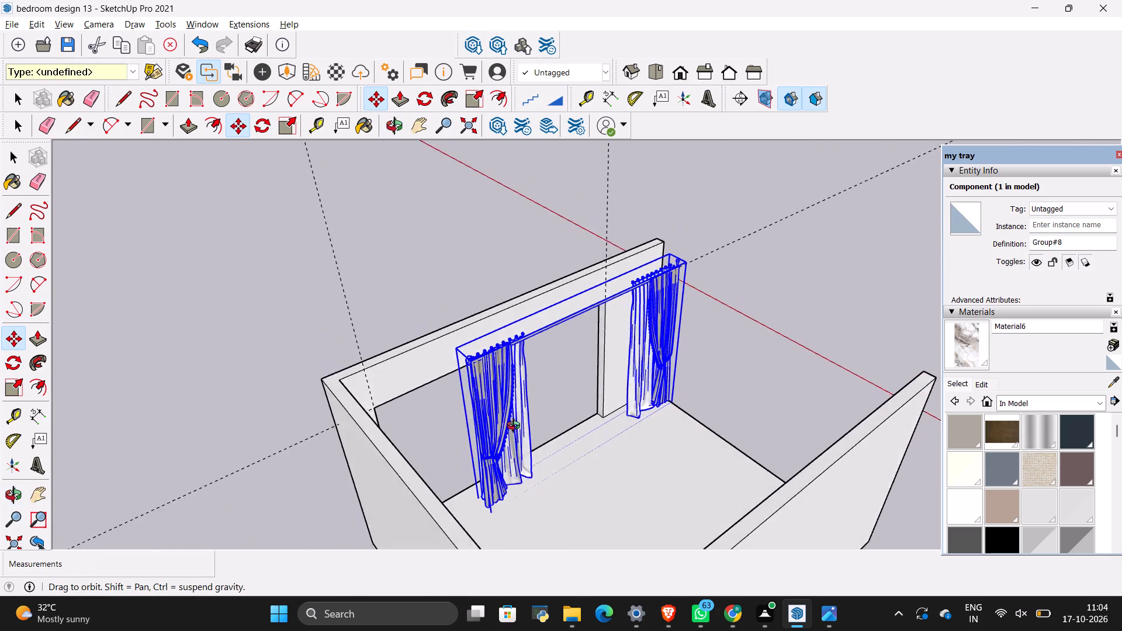
middle_drag(516, 427, 484, 438)
key(s)
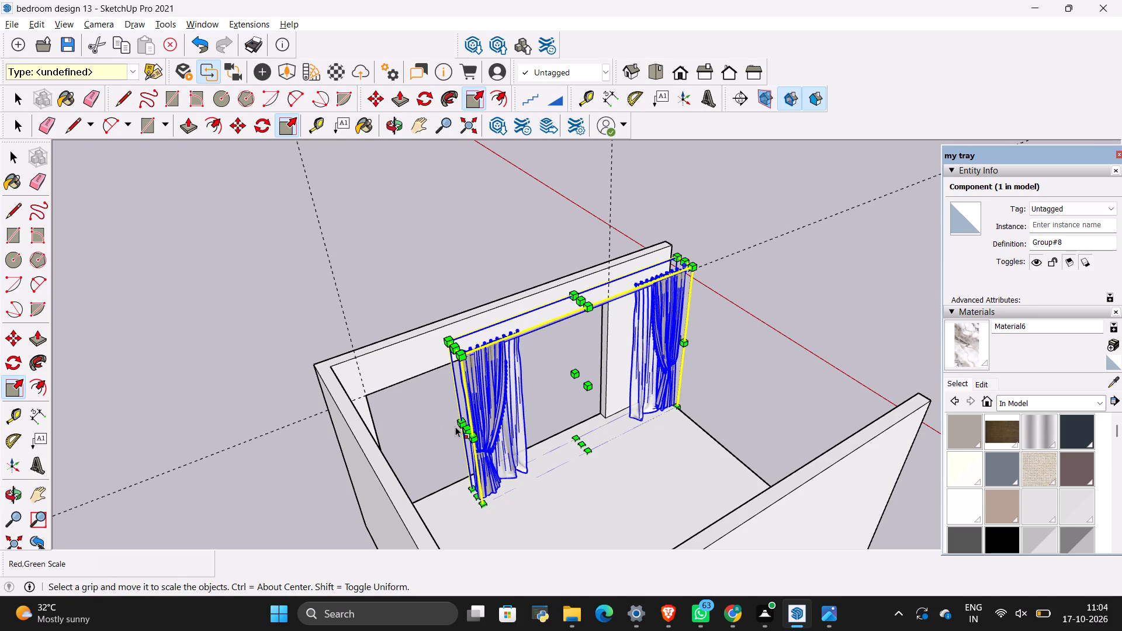
click(462, 429)
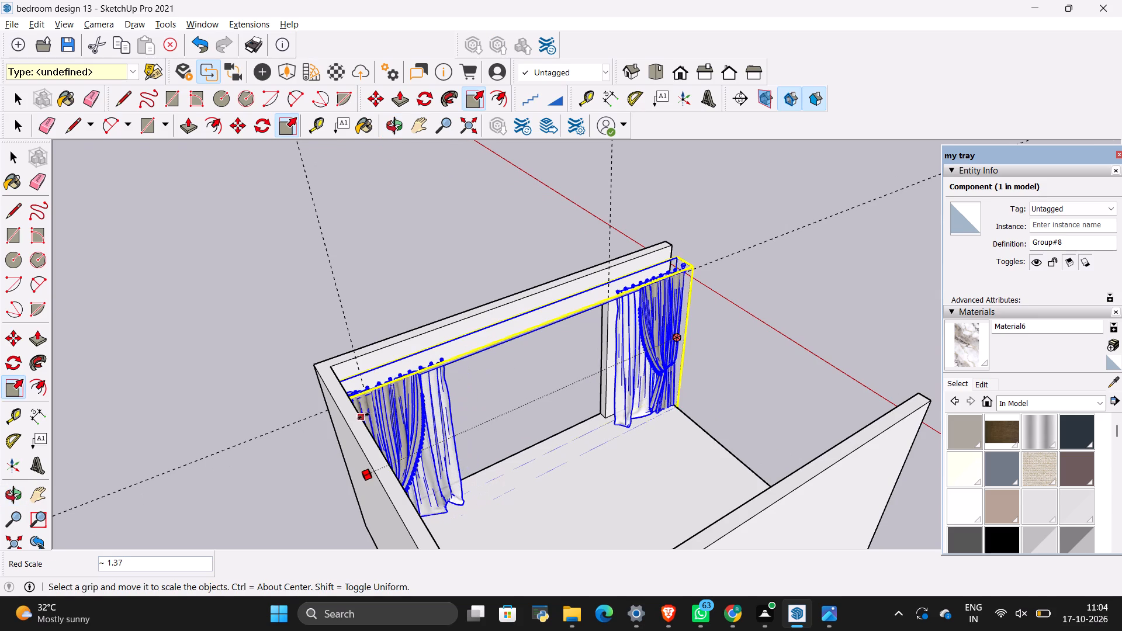
click(360, 417)
scroll(214, 380, down, 5)
key(space)
click(210, 365)
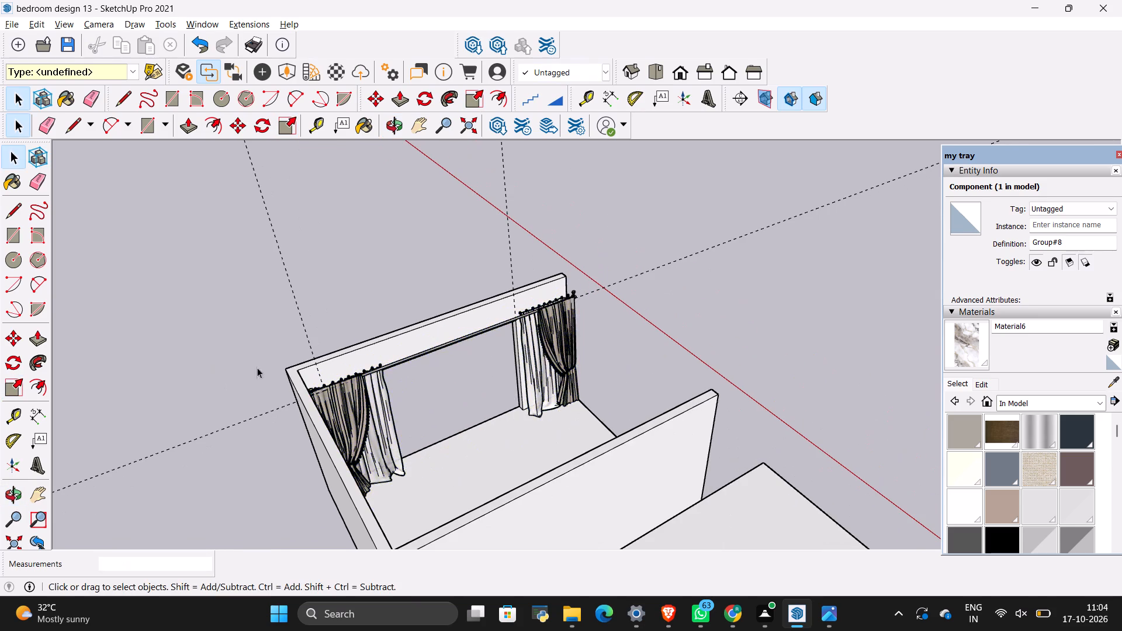
Move the curtain component by its upper corner about 8 1/4" onto the top edge of the side wall at the open front.
scroll(283, 370, down, 4)
middle_drag(598, 416, 310, 355)
scroll(512, 315, up, 6)
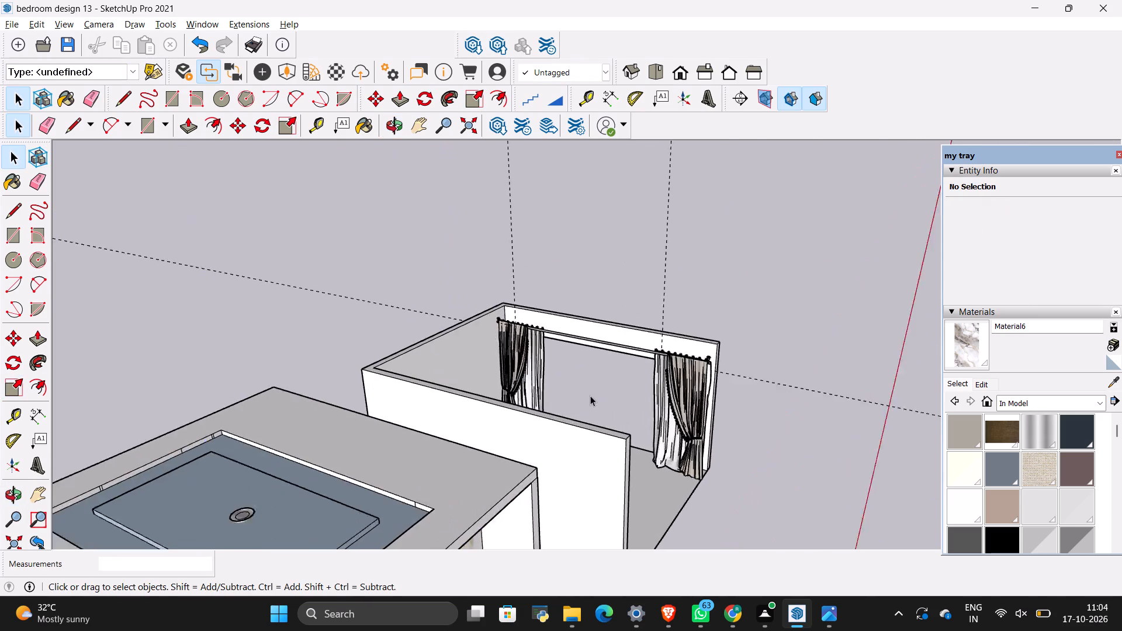
scroll(590, 396, up, 10)
middle_drag(544, 415, 504, 338)
scroll(401, 318, down, 3)
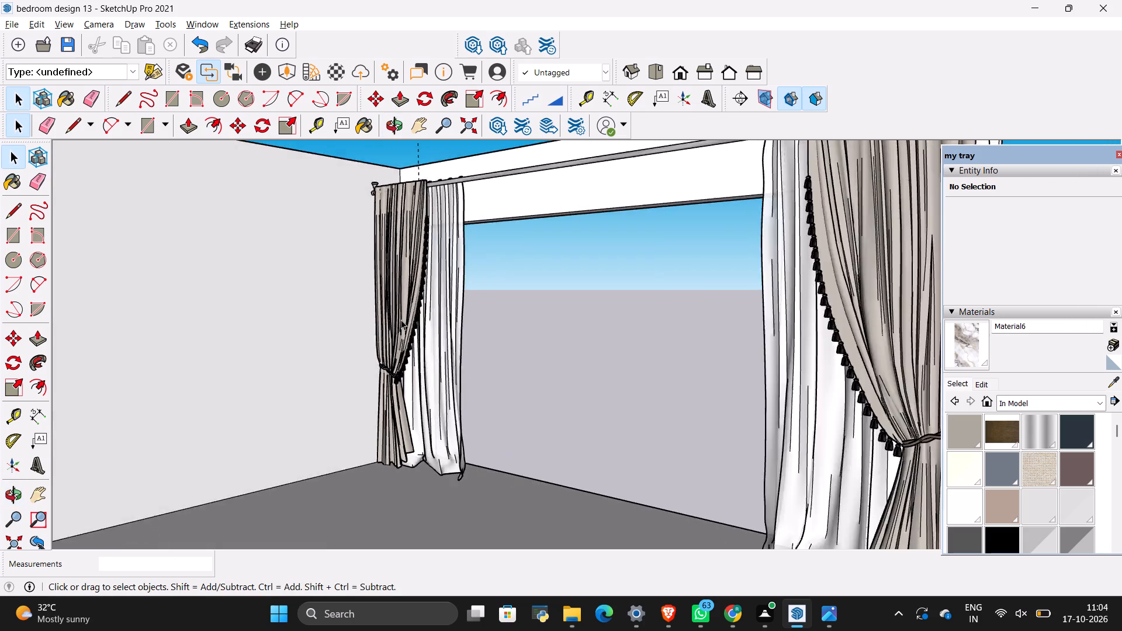
scroll(401, 320, down, 2)
middle_drag(476, 351, 515, 449)
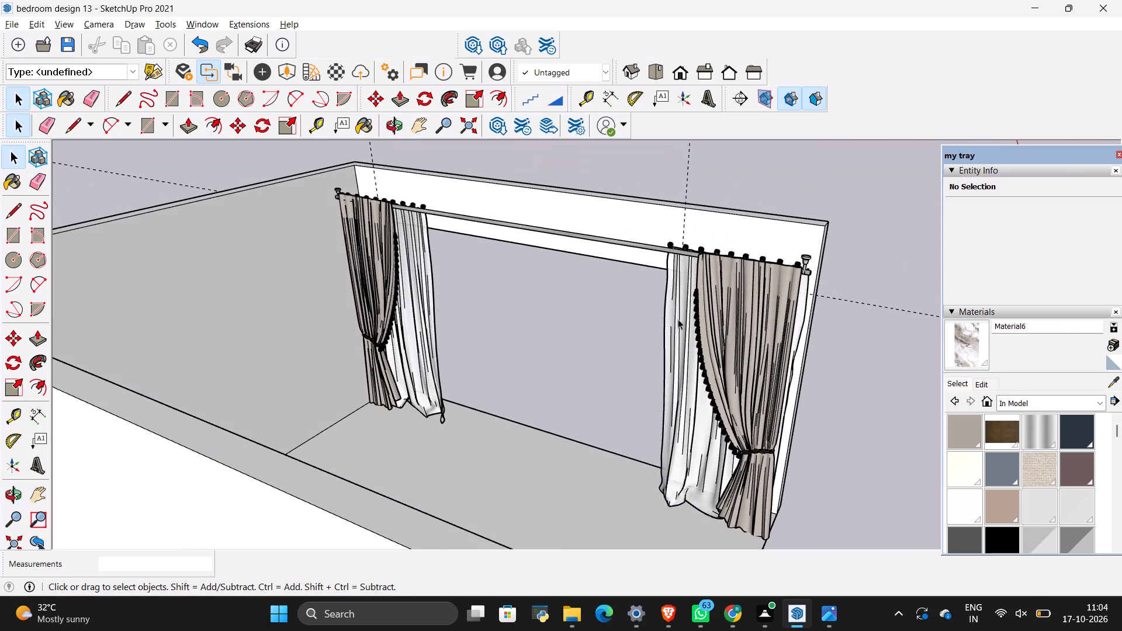
click(718, 310)
key(m)
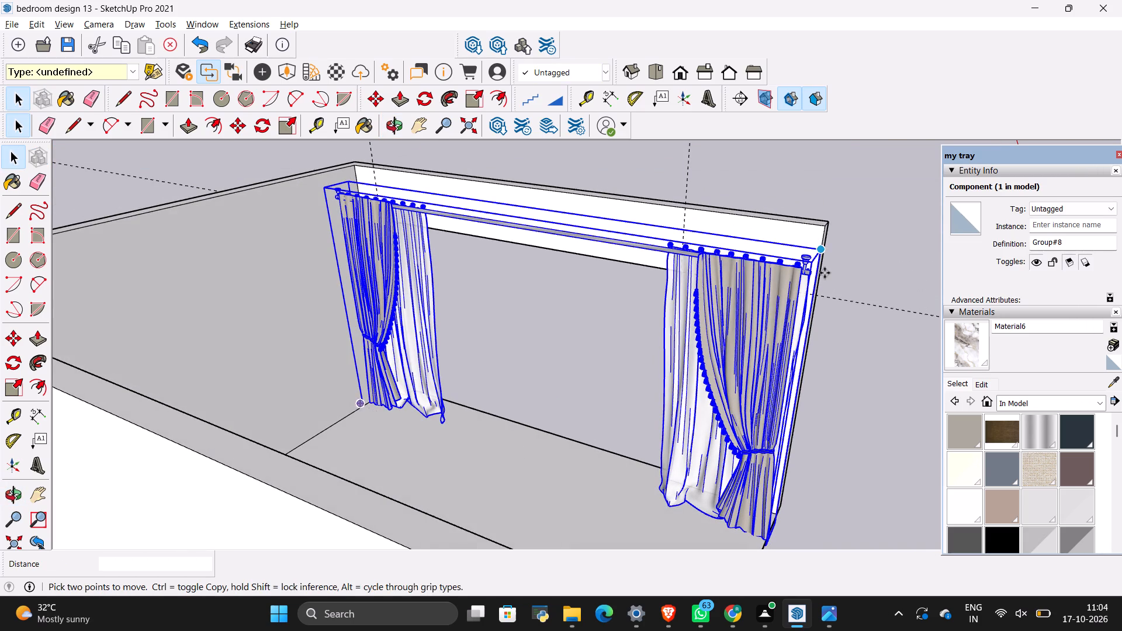
click(823, 247)
click(821, 230)
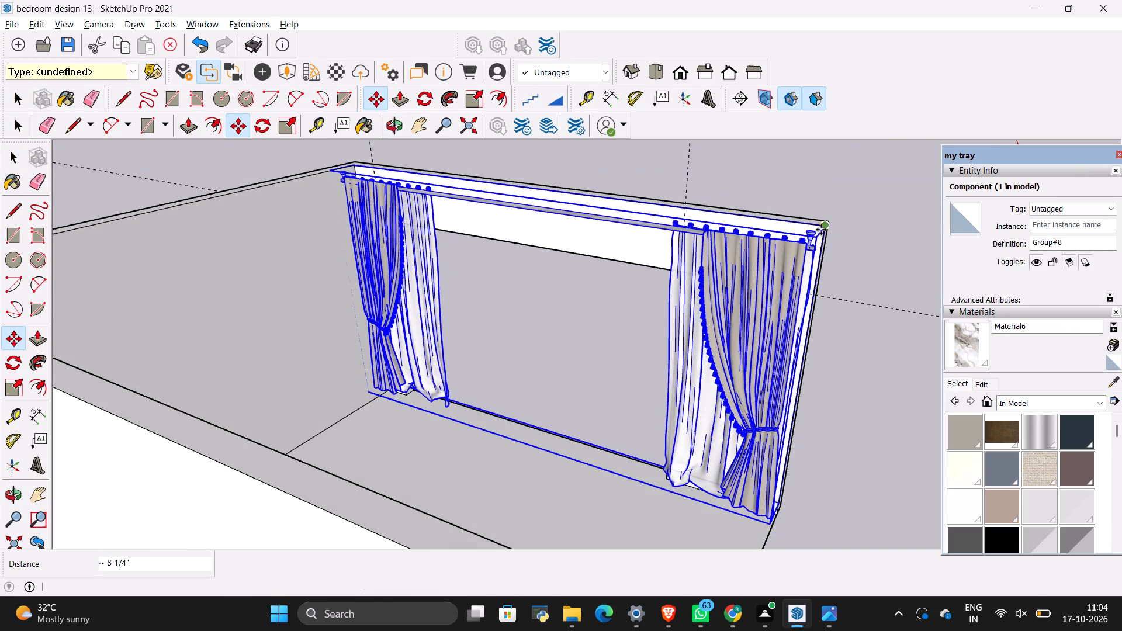
key(space)
click(251, 256)
Stretch the curtain component downward from its bottom face so that its hem reaches the room floor.
scroll(251, 256, down, 5)
middle_drag(534, 427, 444, 365)
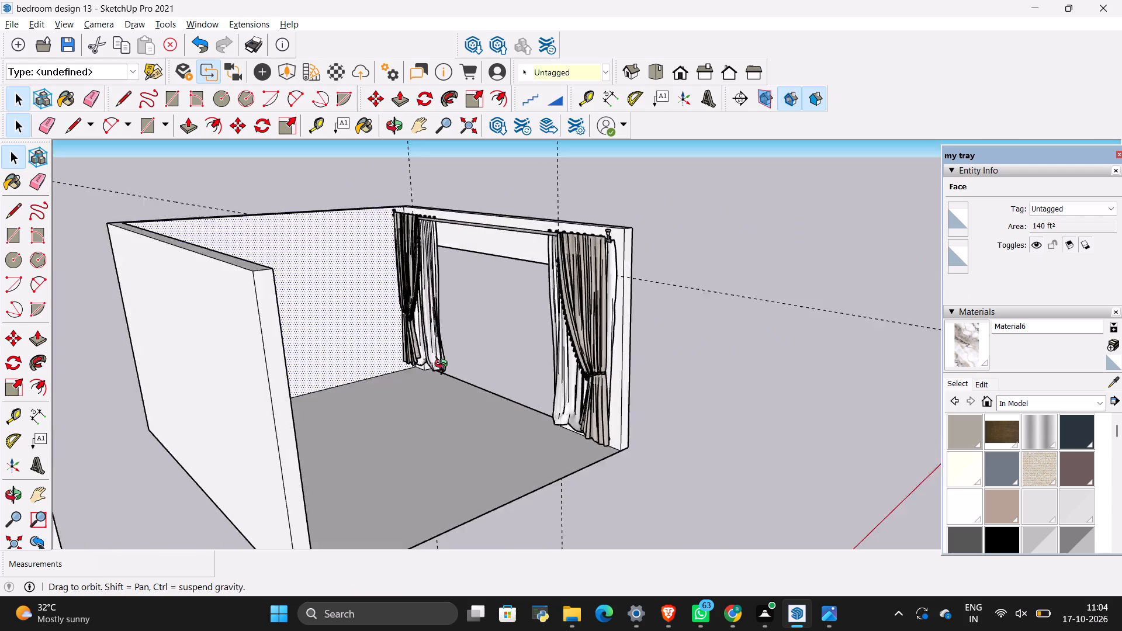
middle_drag(444, 365, 435, 269)
click(445, 314)
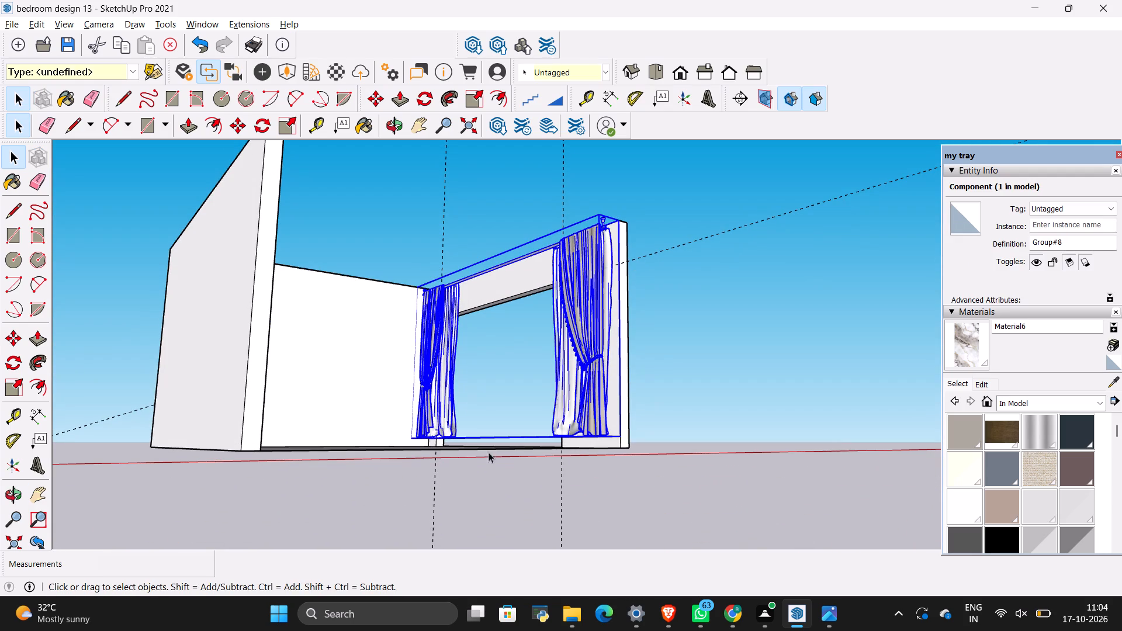
key(s)
scroll(500, 467, up, 15)
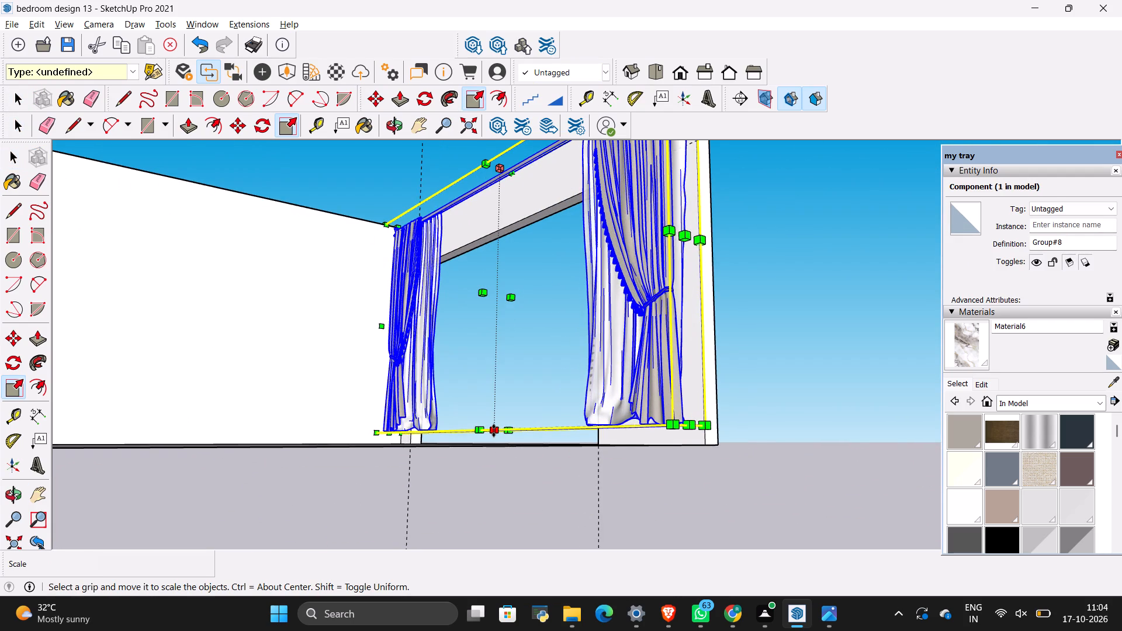
click(494, 431)
click(495, 441)
key(space)
click(771, 481)
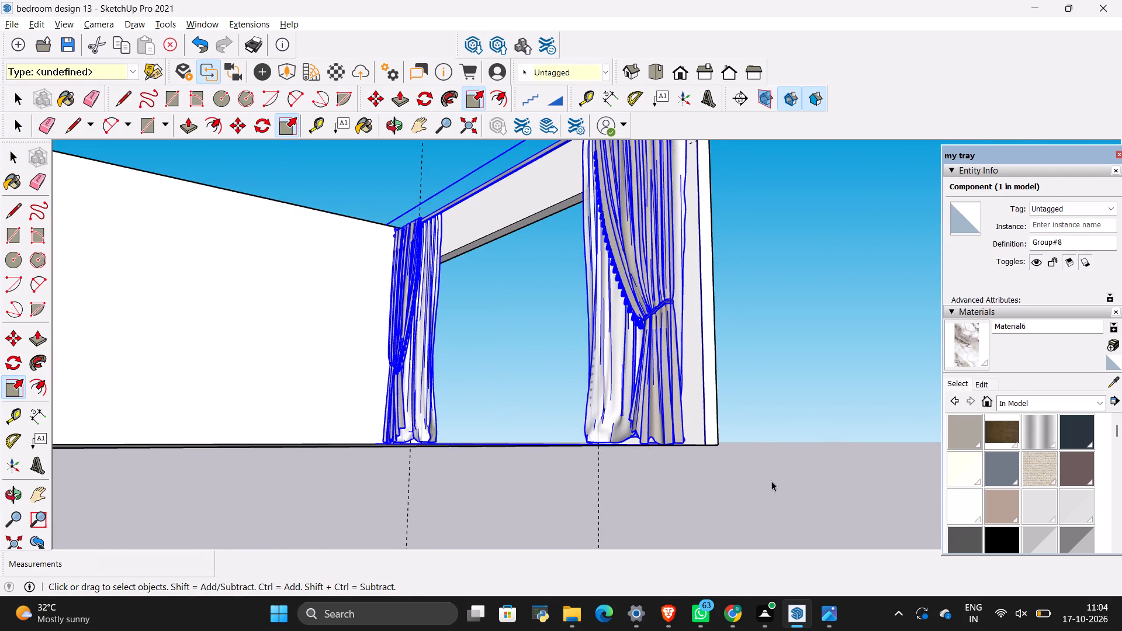
Import the sliding door model PENTEK_RP+Fineline+50S_Sliding_Door+(1) from the ALL 3D WAREHOUSE ITEMS folder.
scroll(719, 454, down, 5)
middle_drag(399, 390, 619, 525)
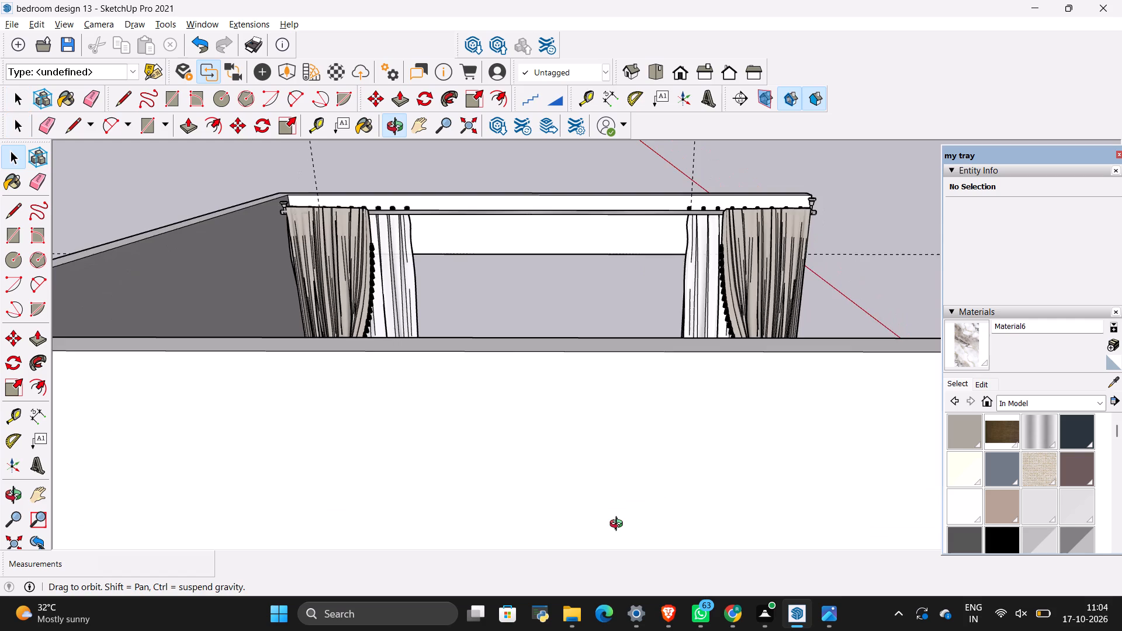
middle_drag(619, 525, 353, 508)
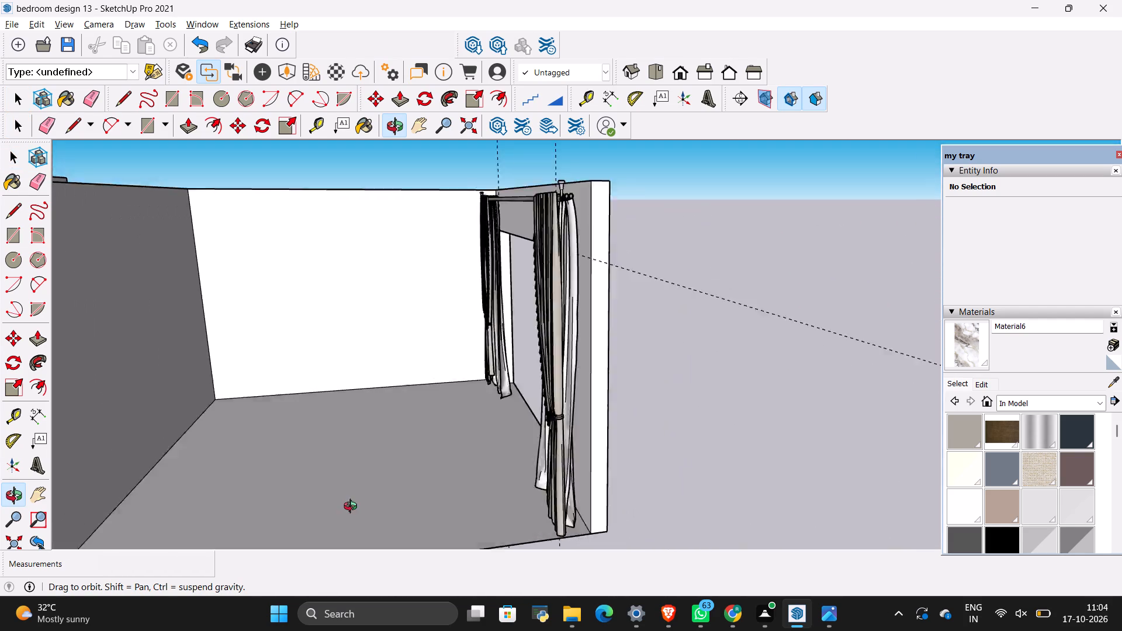
middle_drag(353, 508, 573, 577)
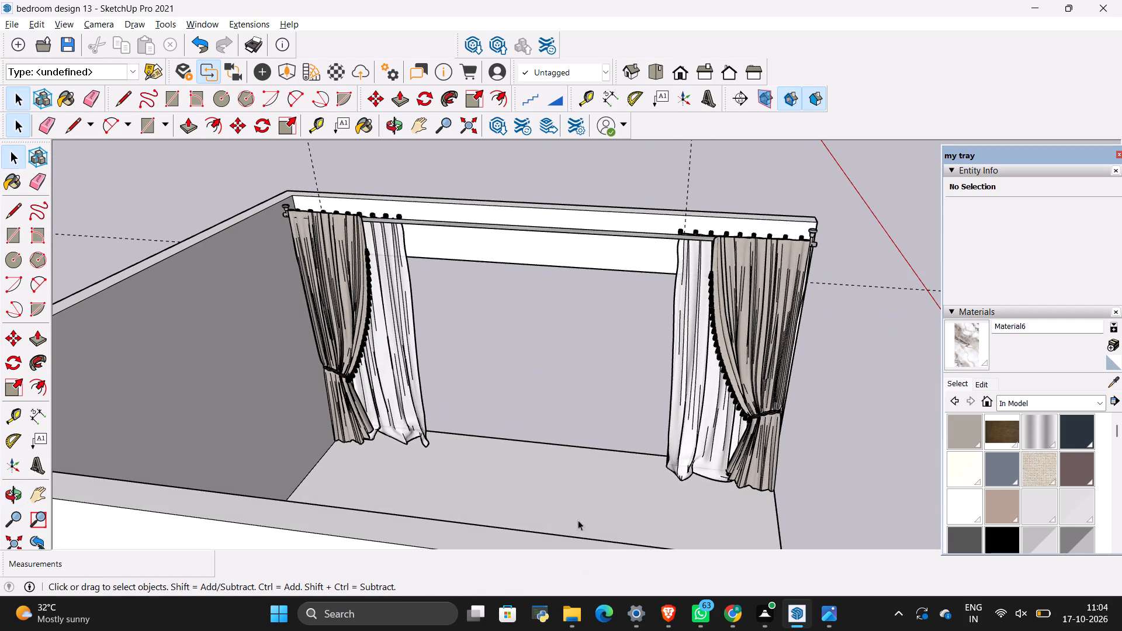
click(1, 28)
click(89, 268)
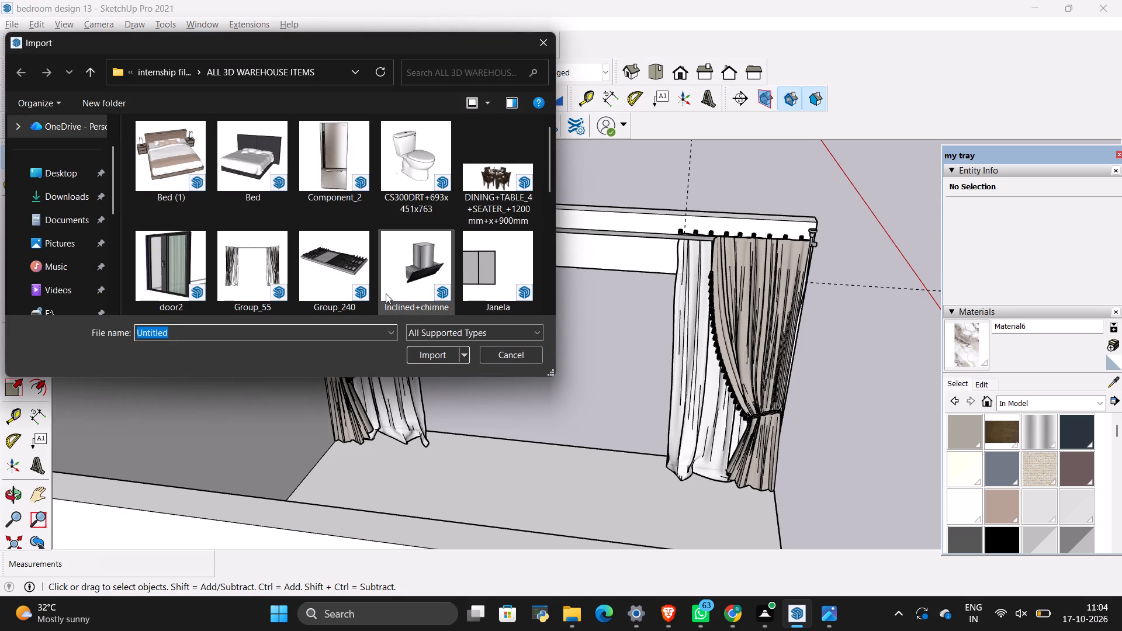
scroll(386, 293, down, 4)
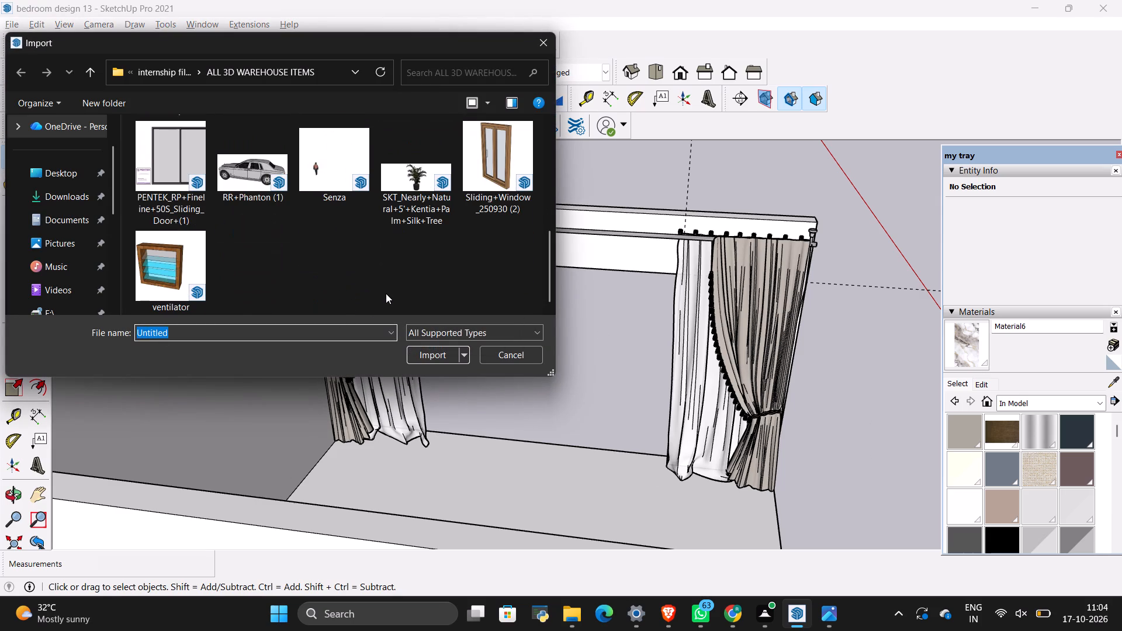
scroll(386, 293, up, 1)
scroll(386, 293, down, 1)
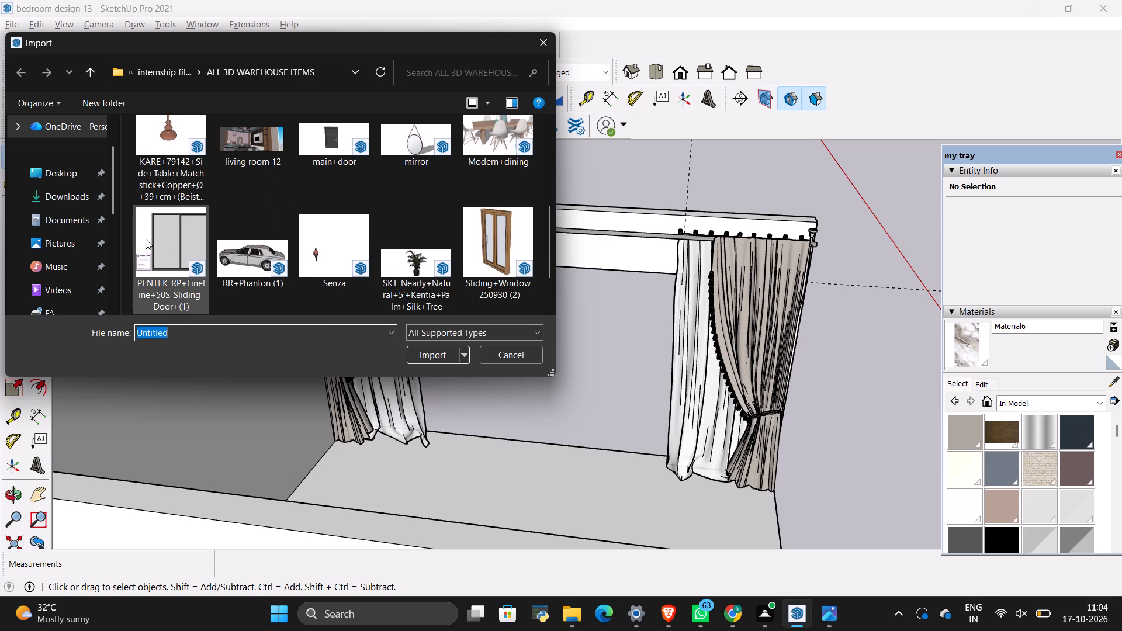
click(146, 238)
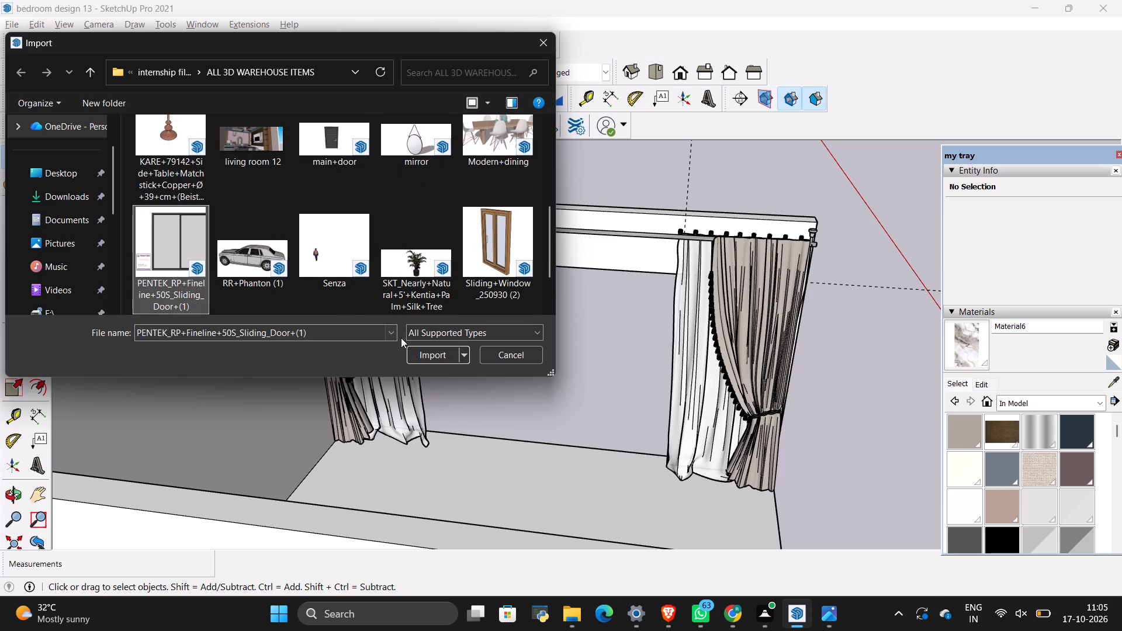
click(423, 352)
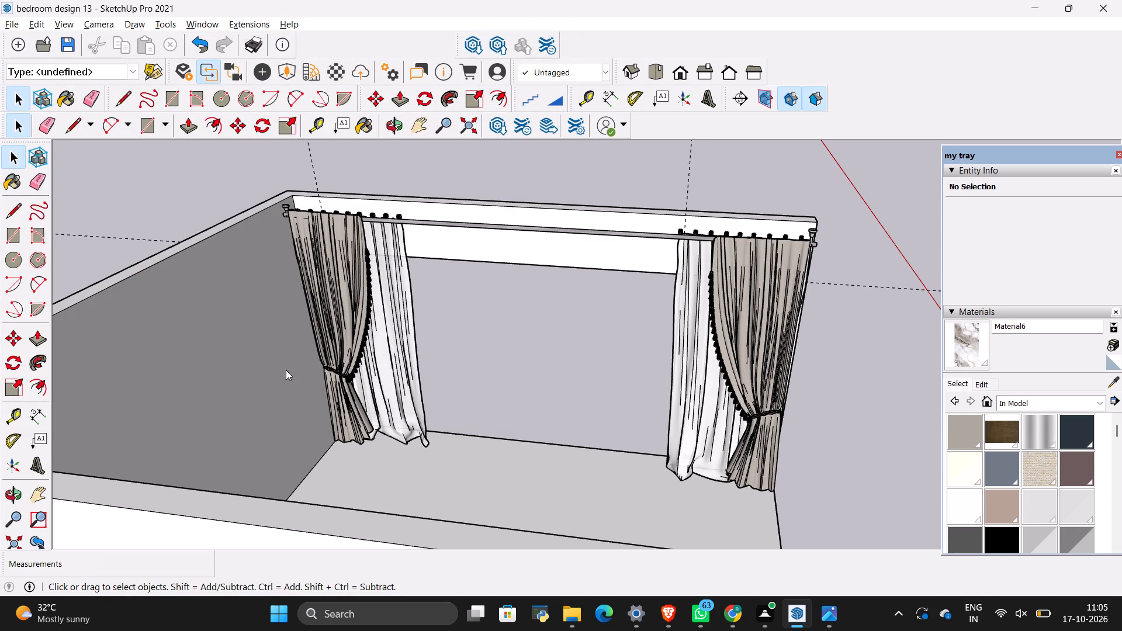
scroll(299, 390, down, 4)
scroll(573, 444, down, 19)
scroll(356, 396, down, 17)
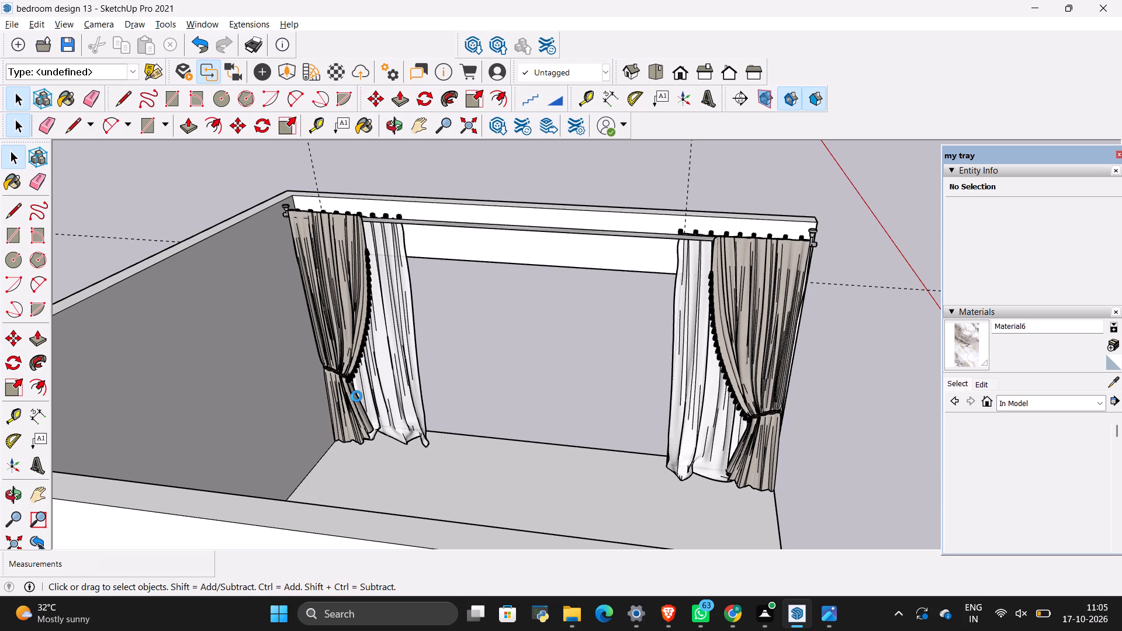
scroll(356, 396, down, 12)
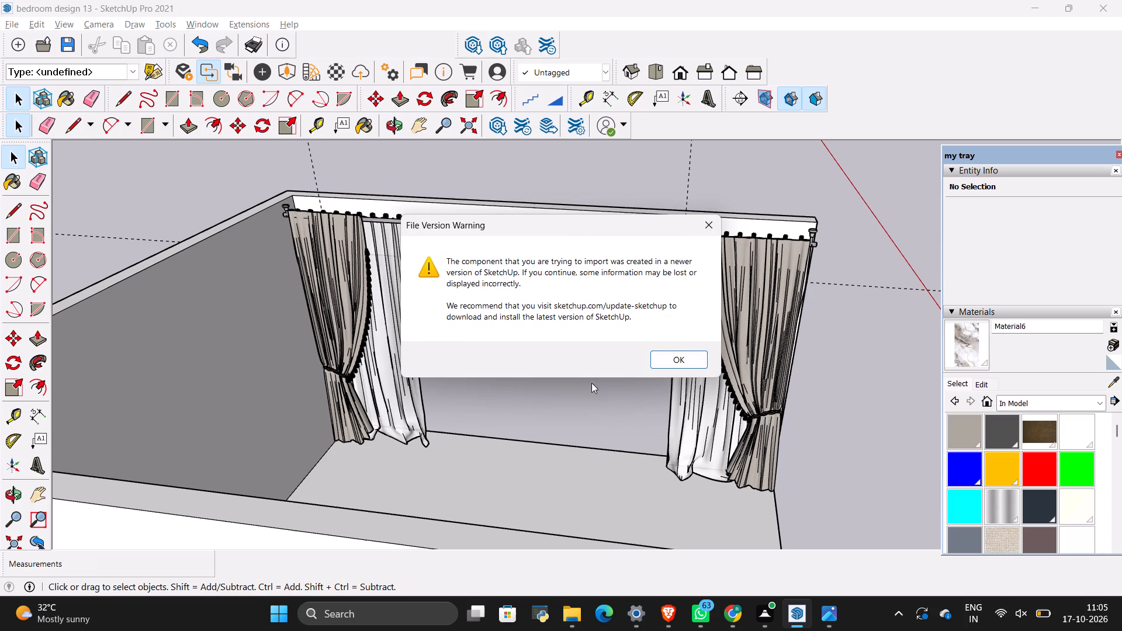
Place the imported sliding door component on the empty ground outside the new room, beyond the side wall with the curtains.
click(673, 360)
scroll(520, 352, down, 6)
scroll(310, 345, down, 2)
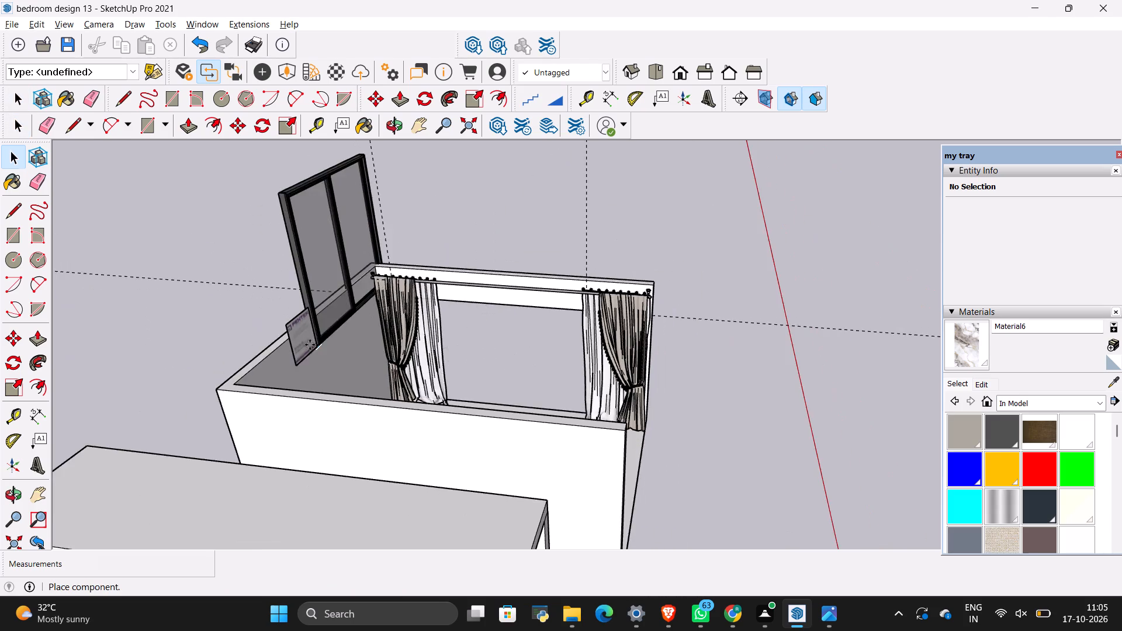
scroll(310, 345, down, 3)
click(662, 429)
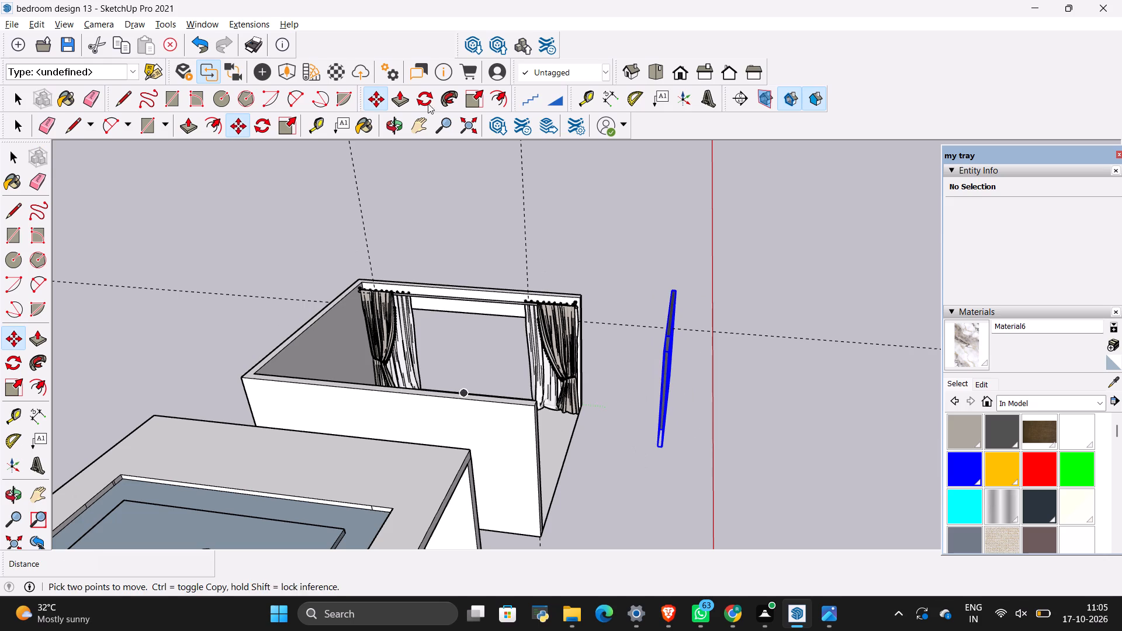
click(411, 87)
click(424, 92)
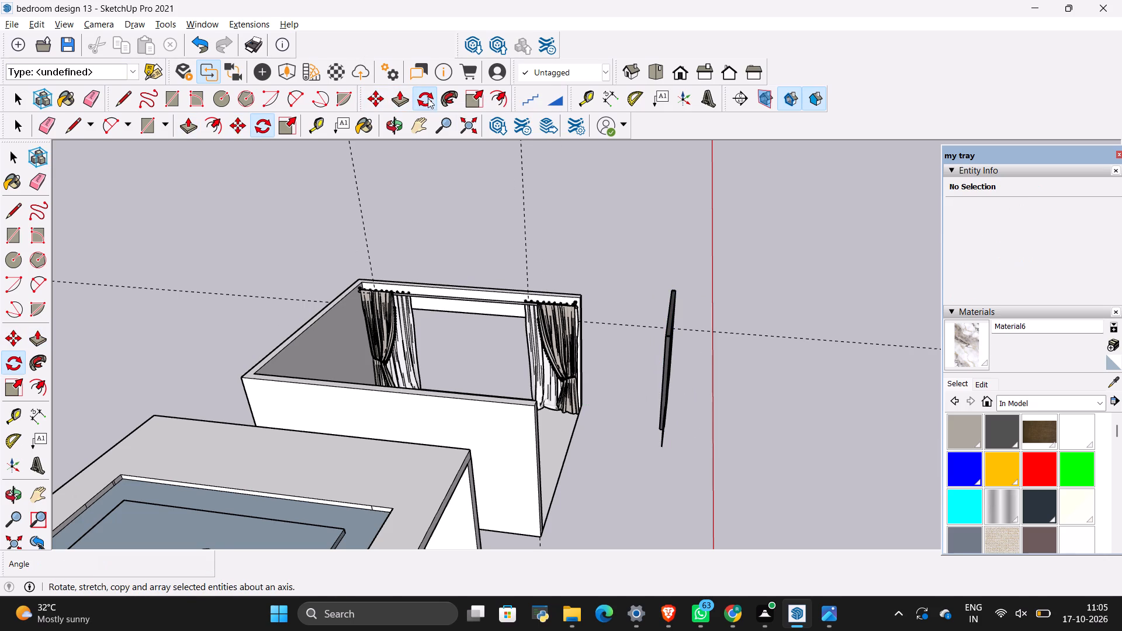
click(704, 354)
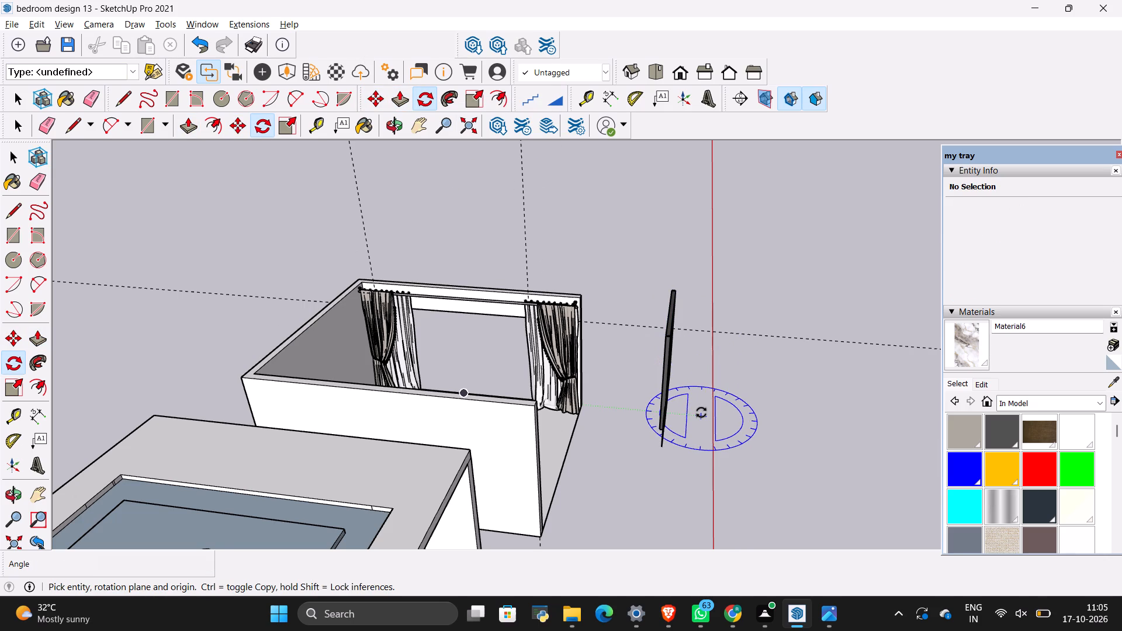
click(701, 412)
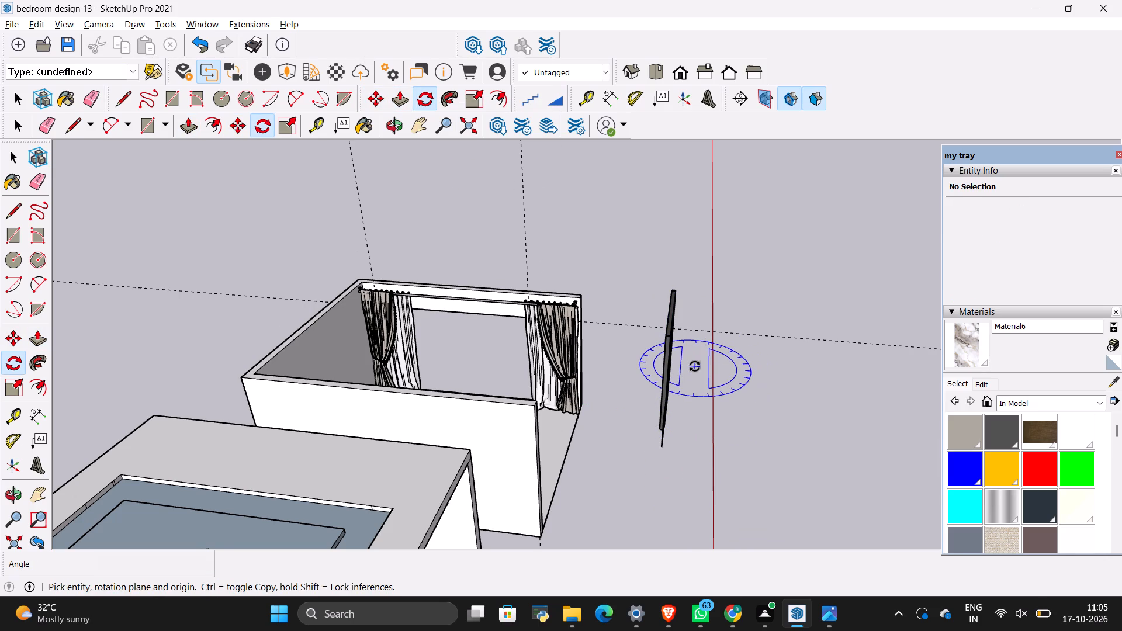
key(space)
Rotate the sliding door component horizontally on the ground until it stands parallel to the side wall with the curtains.
click(669, 374)
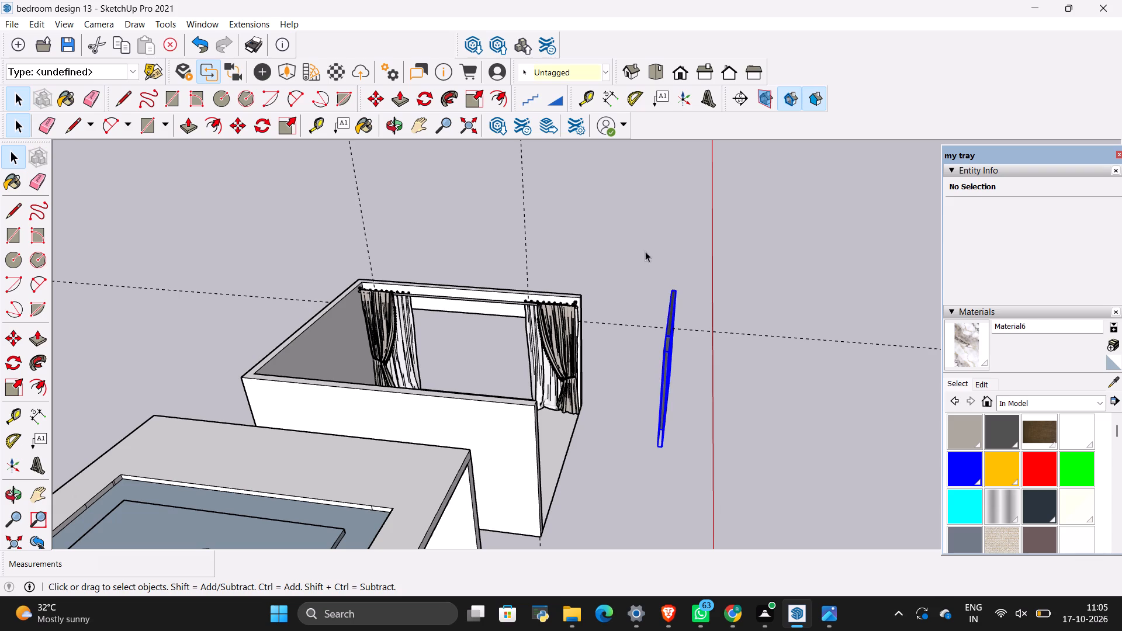
click(430, 97)
scroll(527, 289, down, 4)
middle_drag(662, 445, 580, 454)
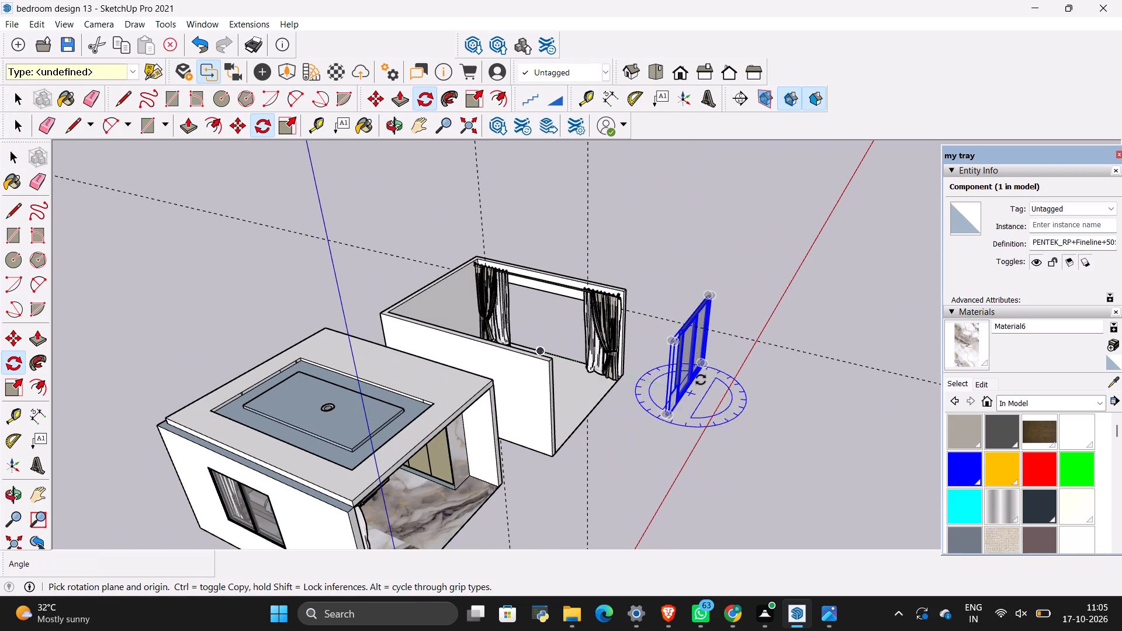
click(715, 377)
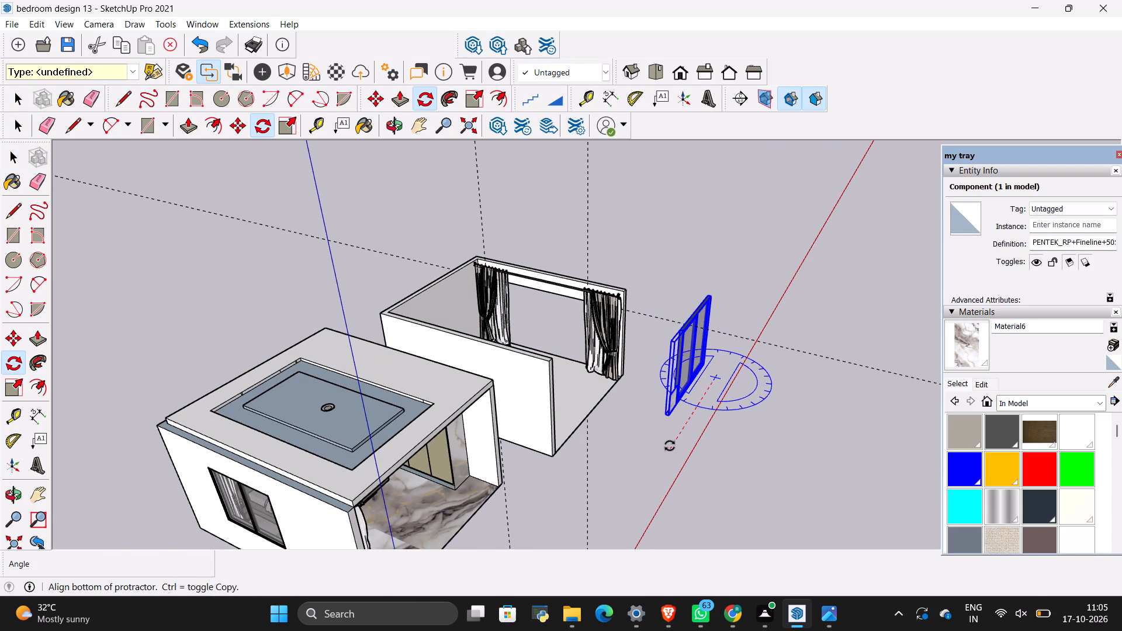
click(670, 445)
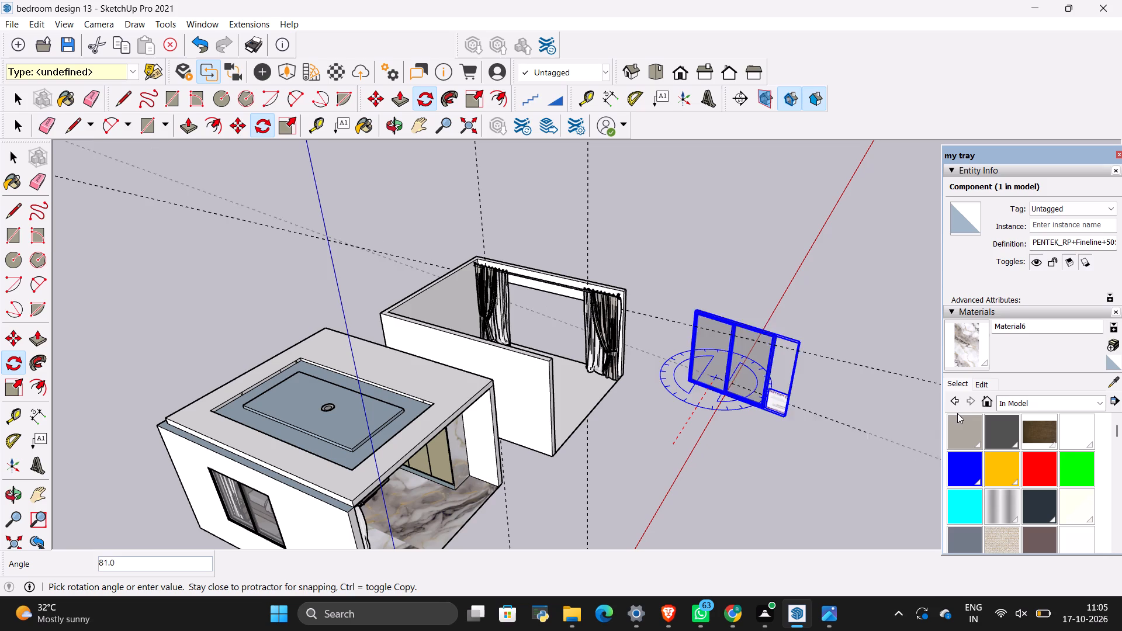
click(875, 427)
key(space)
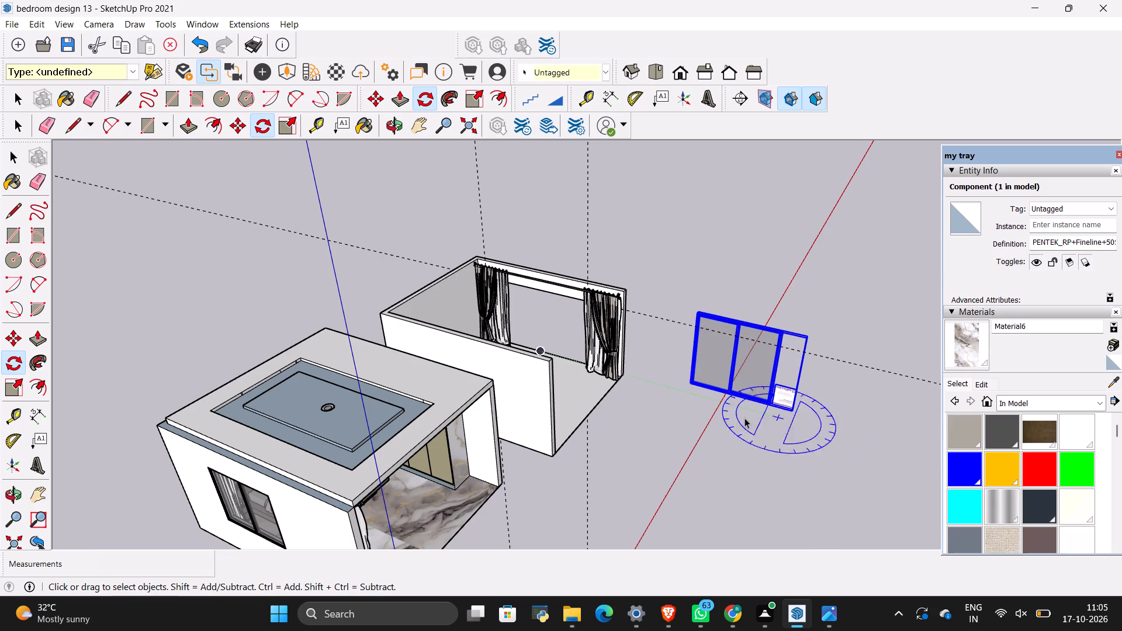
Explode the sliding door component and erase the small separate panel beside the door's lower corner.
click(736, 371)
right_click(736, 371)
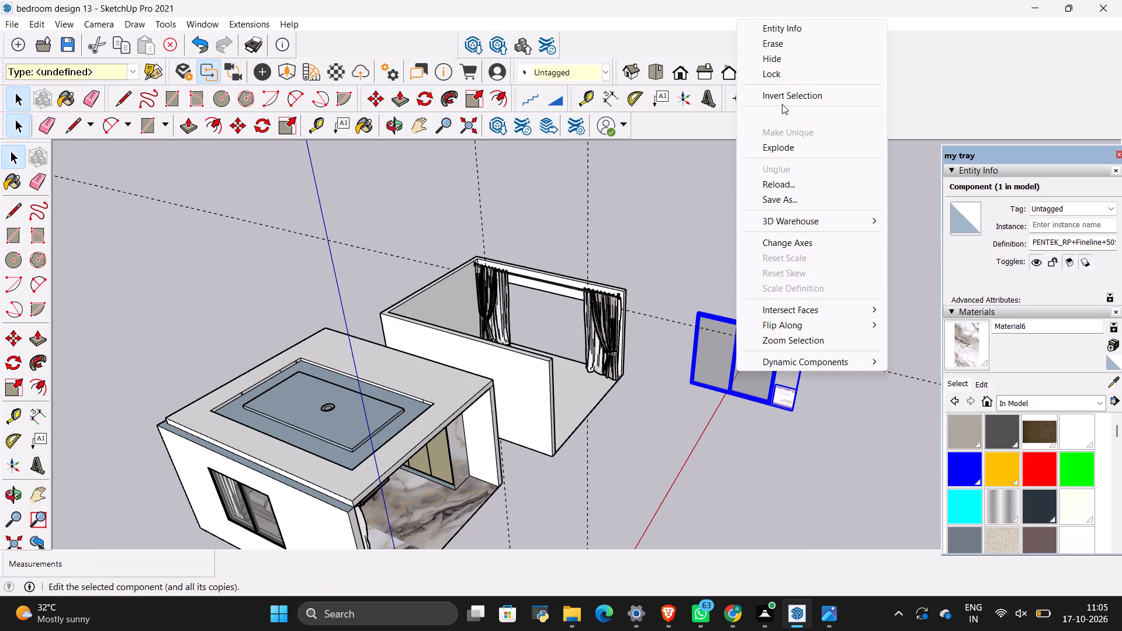
click(771, 154)
click(774, 280)
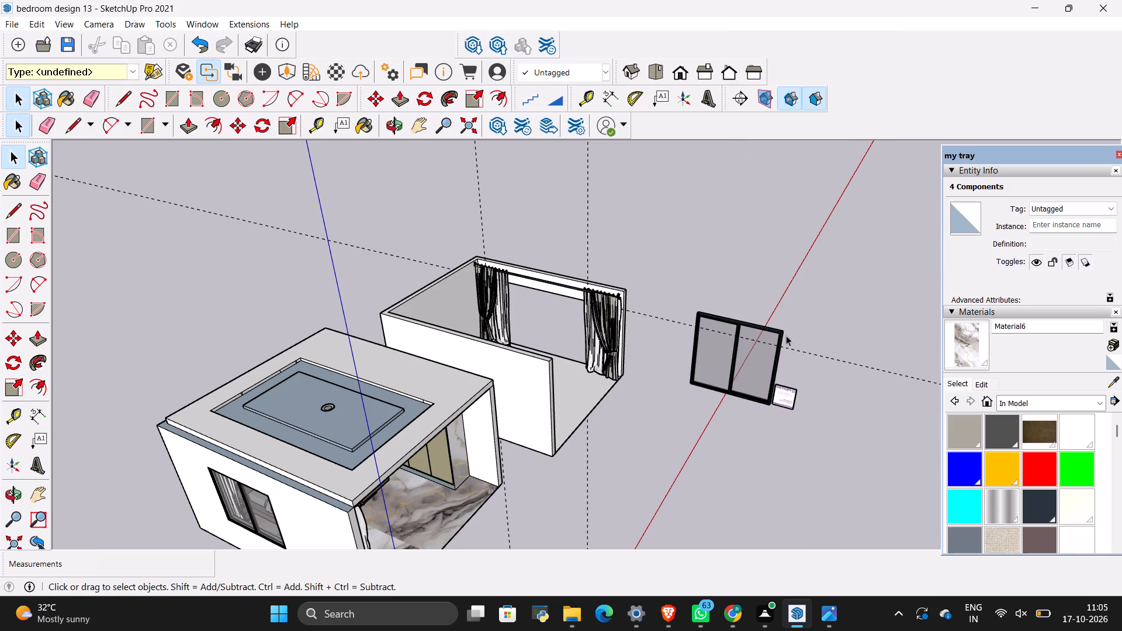
click(787, 399)
right_click(787, 399)
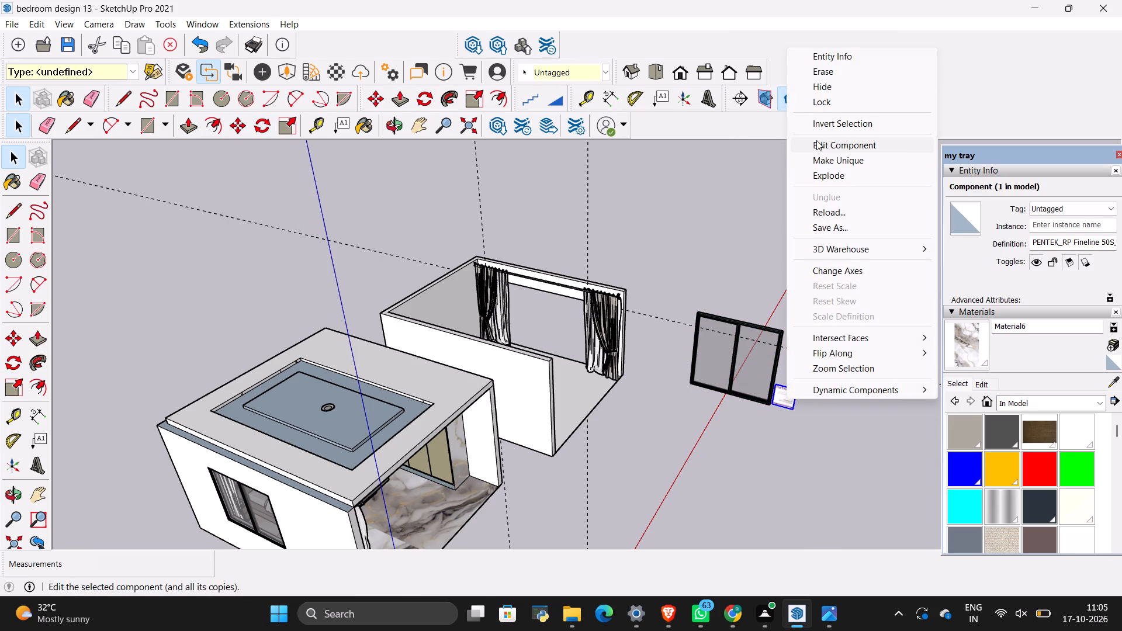
click(835, 73)
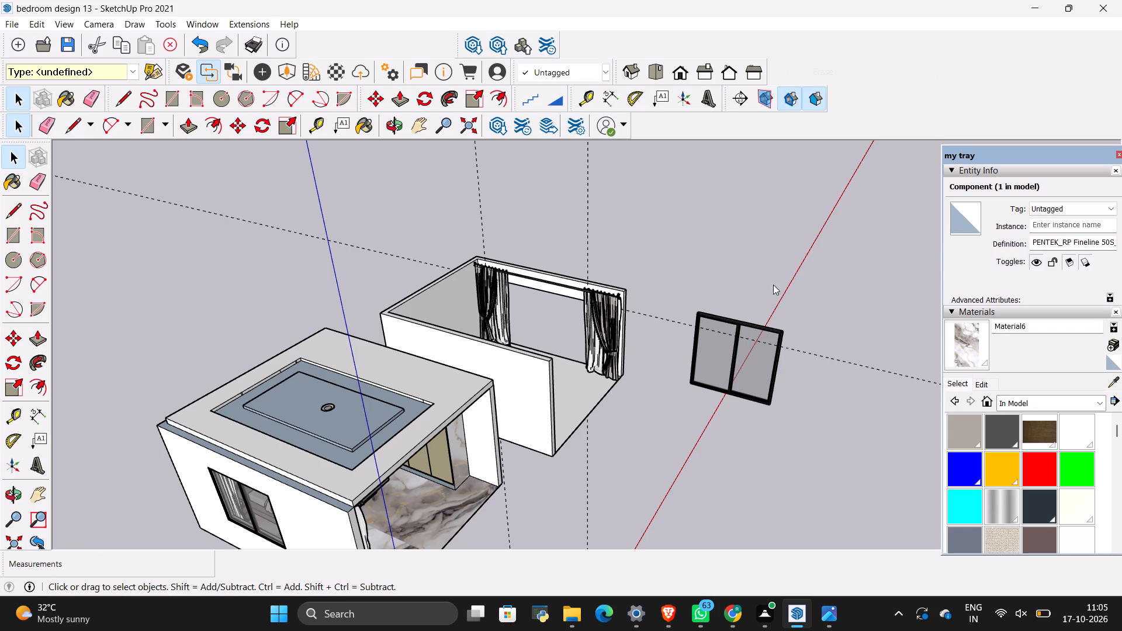
Group the remaining door frame and glass components.
drag(685, 281, 797, 453)
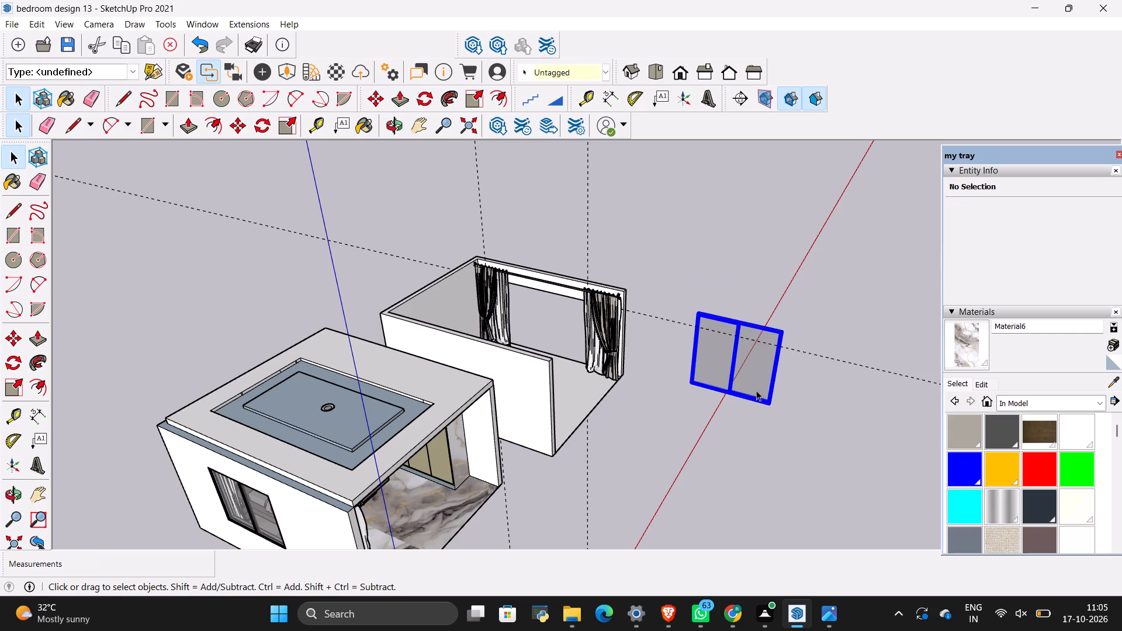
right_click(747, 384)
click(811, 282)
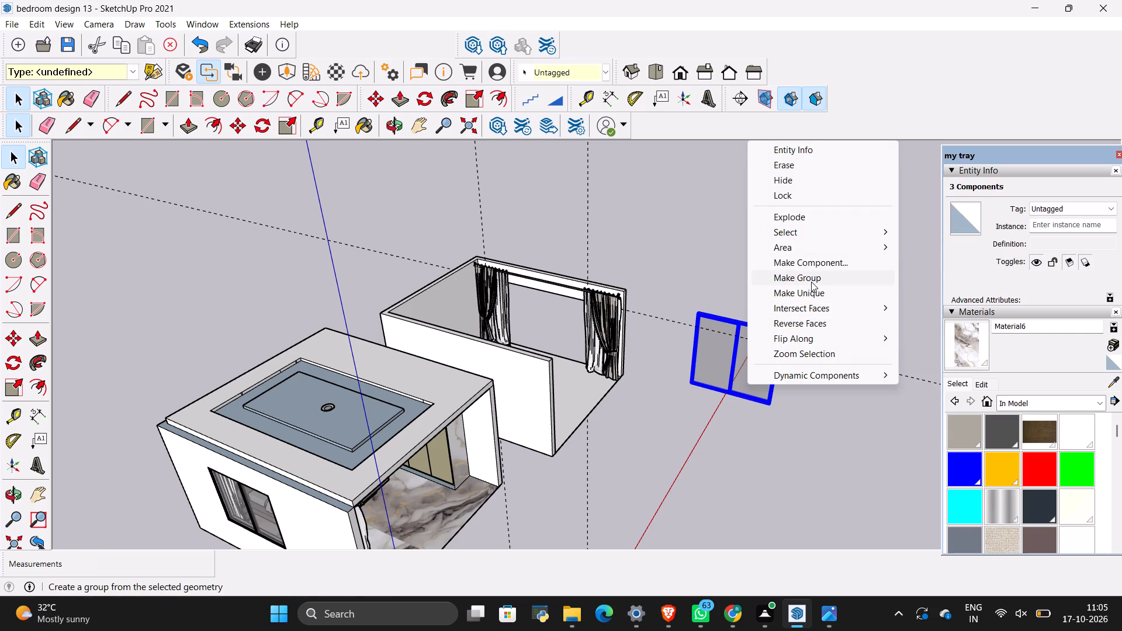
Move the door group by its lower outer corner to the foot of the side-wall opening's jamb behind the curtains.
scroll(809, 364, up, 17)
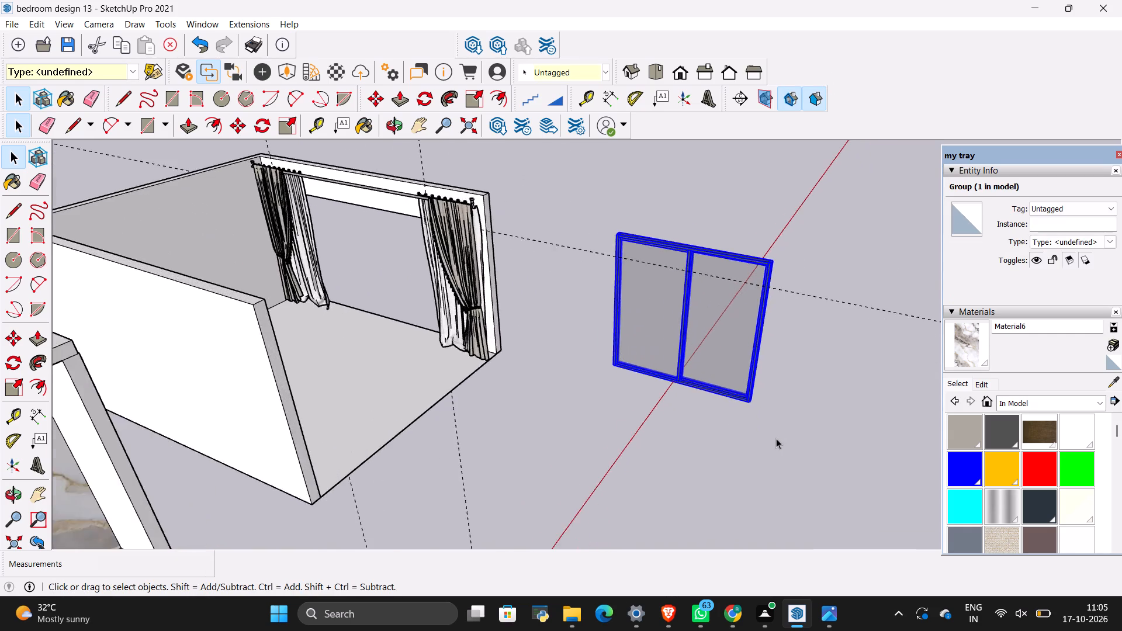
scroll(776, 438, up, 10)
key(m)
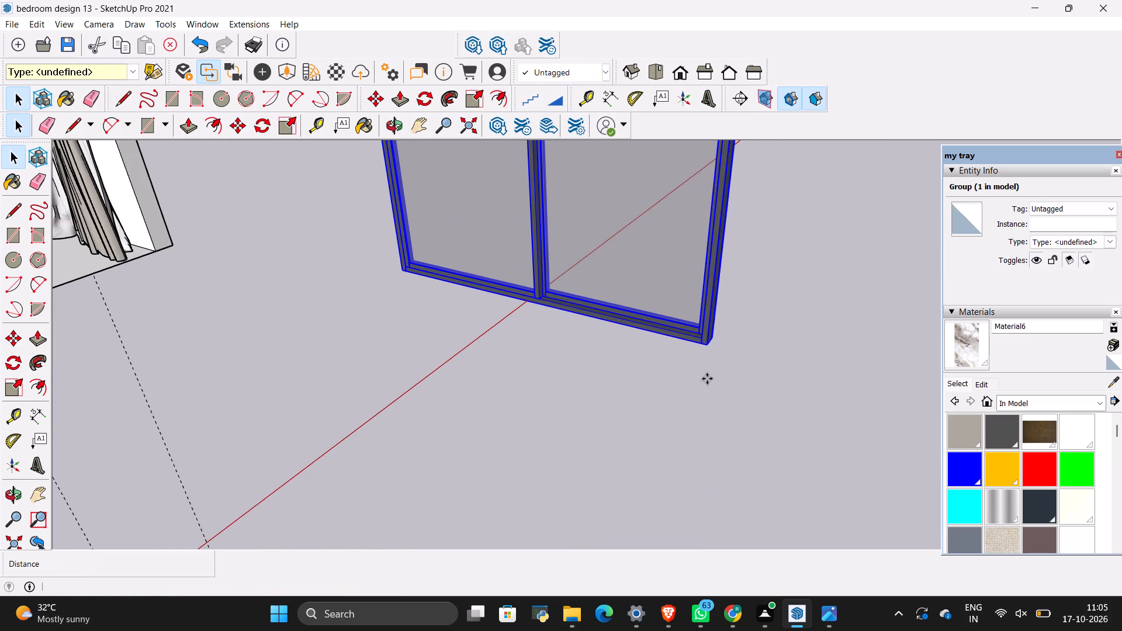
click(709, 350)
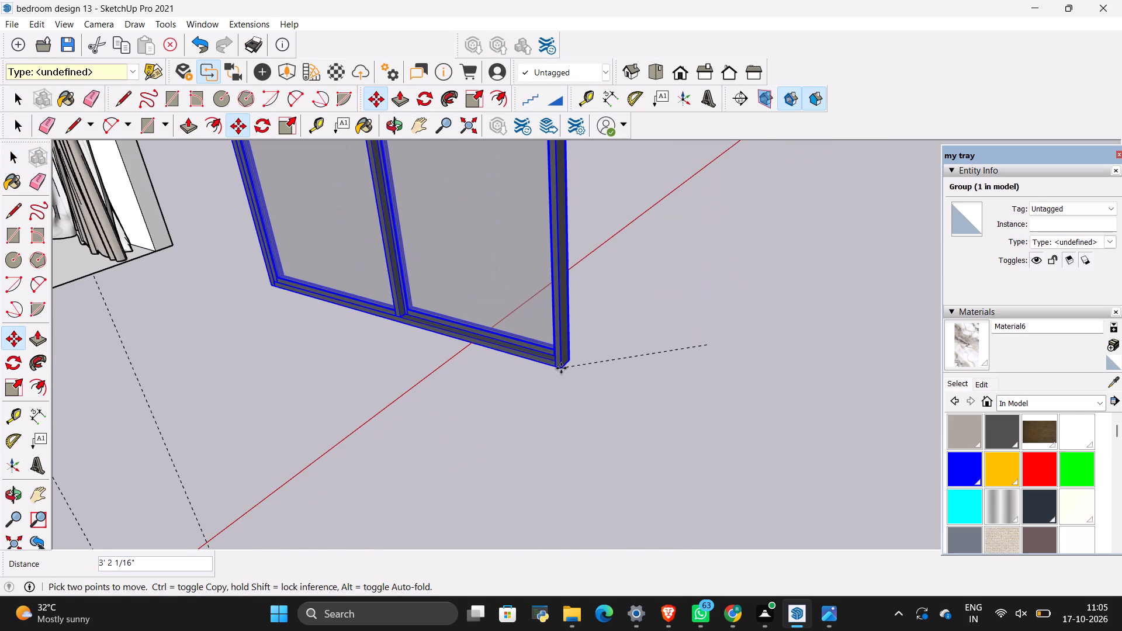
scroll(704, 373, down, 6)
scroll(759, 377, down, 12)
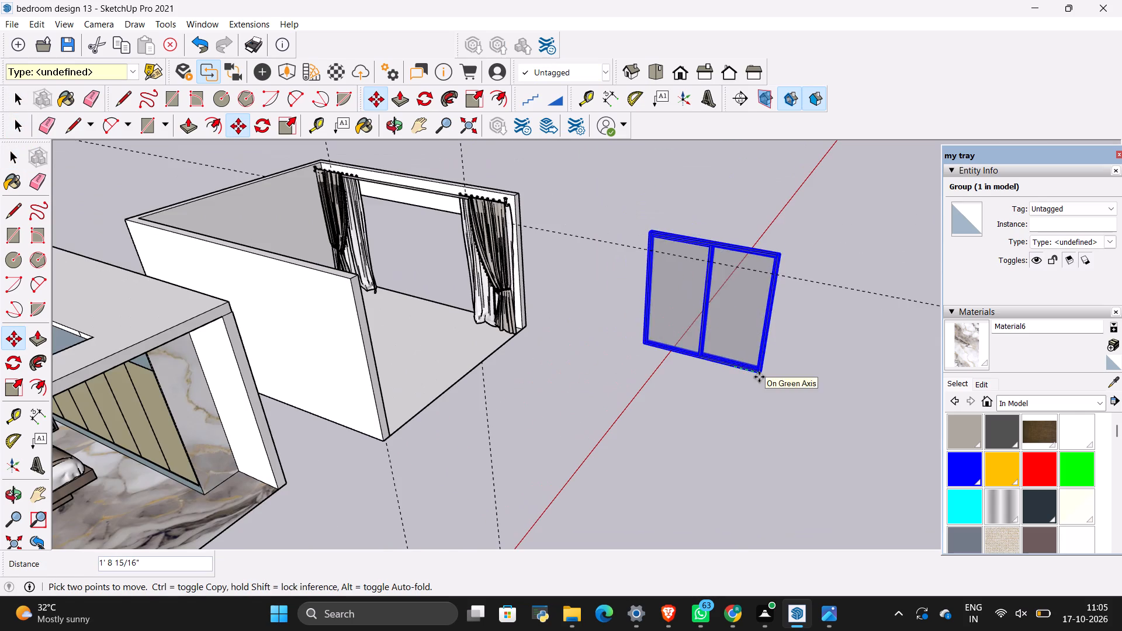
scroll(495, 64, up, 4)
scroll(494, 190, up, 14)
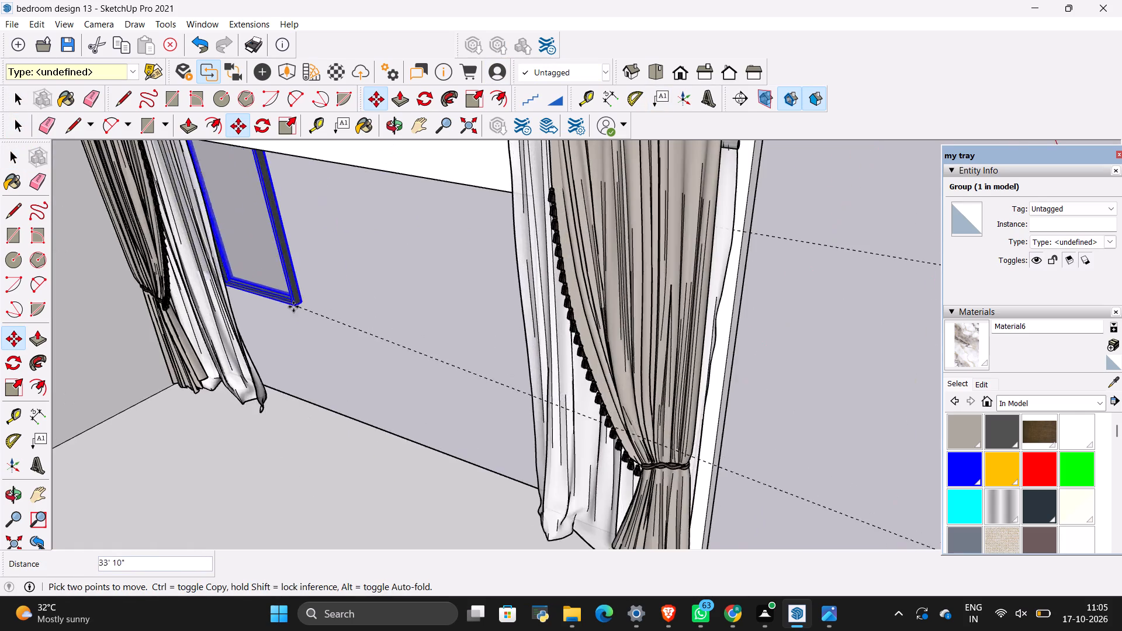
middle_drag(296, 332, 550, 350)
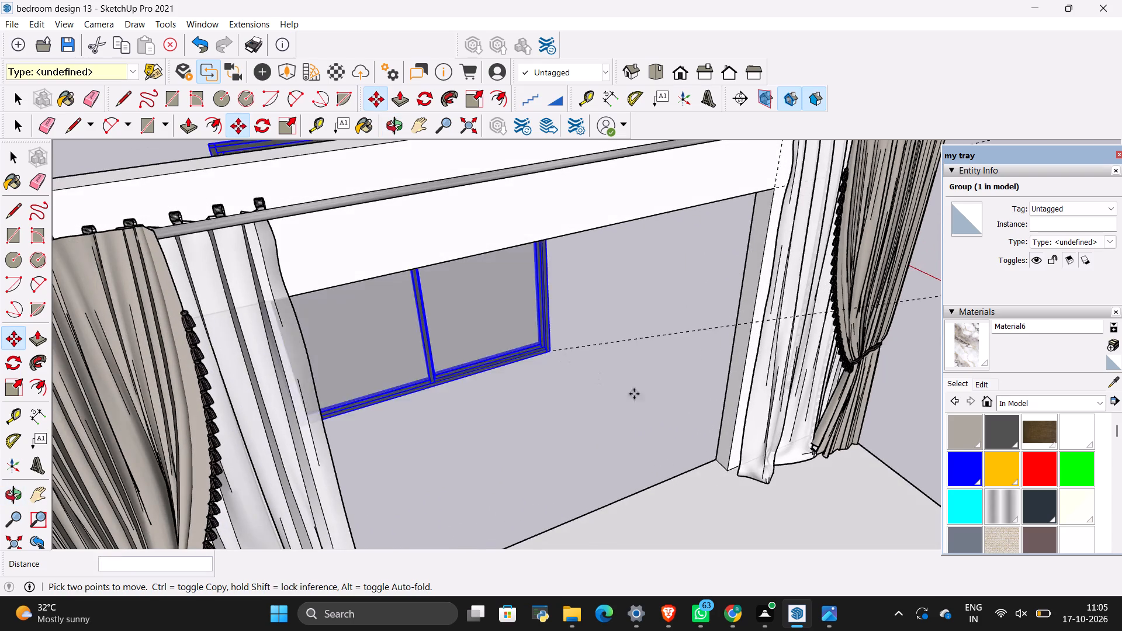
scroll(722, 443, up, 20)
scroll(722, 443, up, 3)
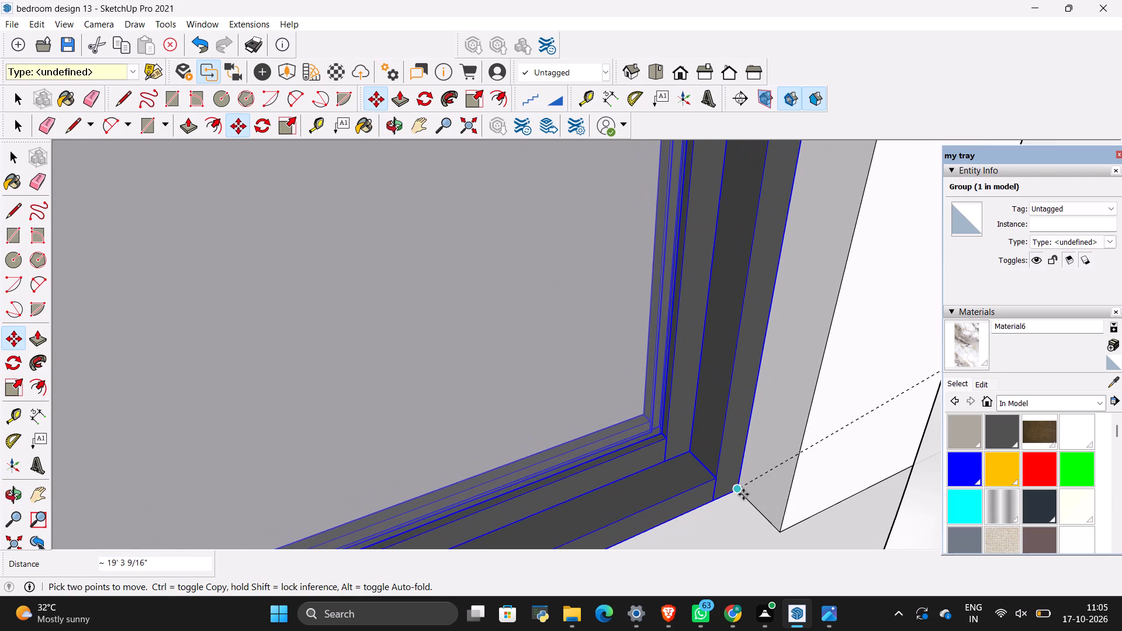
click(746, 504)
Move the door group by its lower corner about 2' 11" from the opening into the room, clear of the curtains.
scroll(557, 424, down, 10)
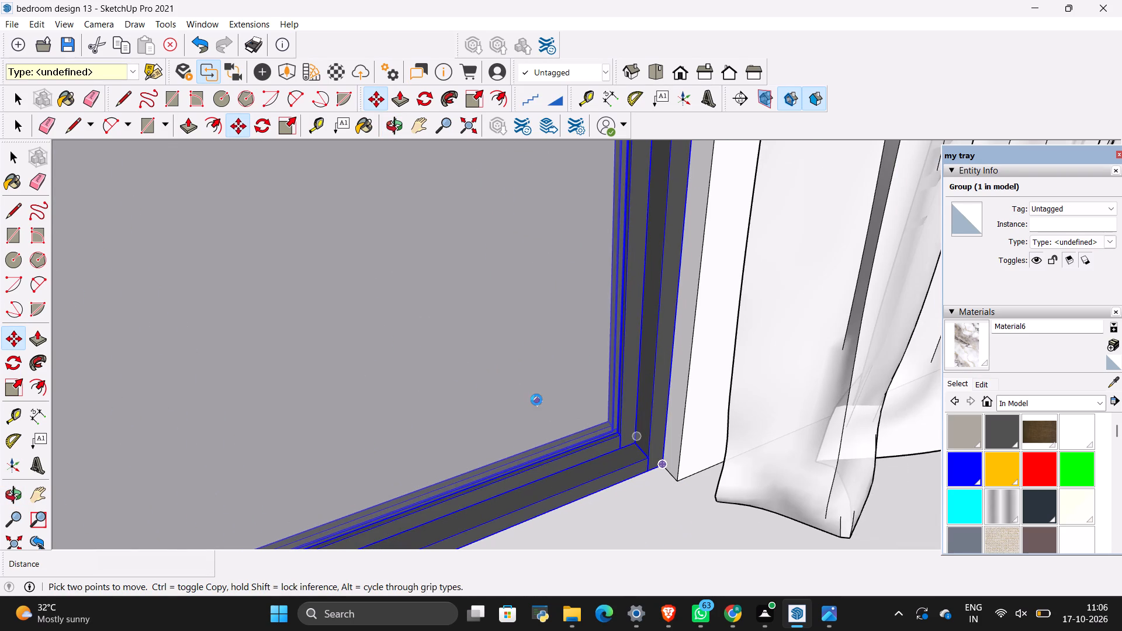
scroll(536, 400, down, 2)
scroll(349, 361, down, 13)
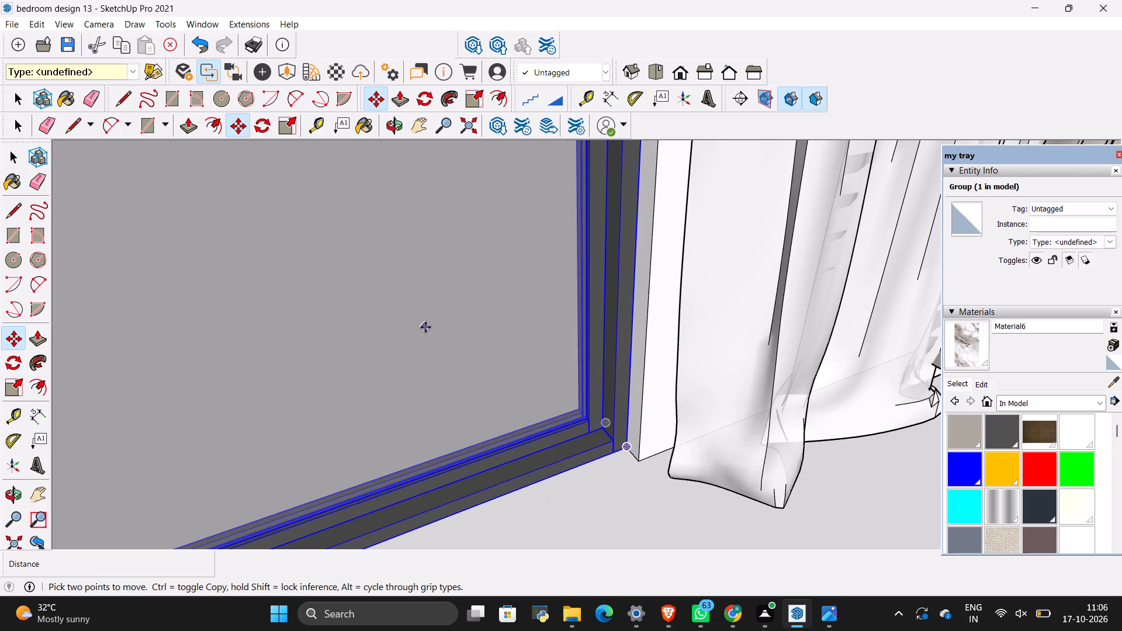
scroll(425, 327, down, 5)
middle_drag(563, 368, 451, 386)
scroll(835, 375, down, 18)
middle_drag(685, 335, 578, 356)
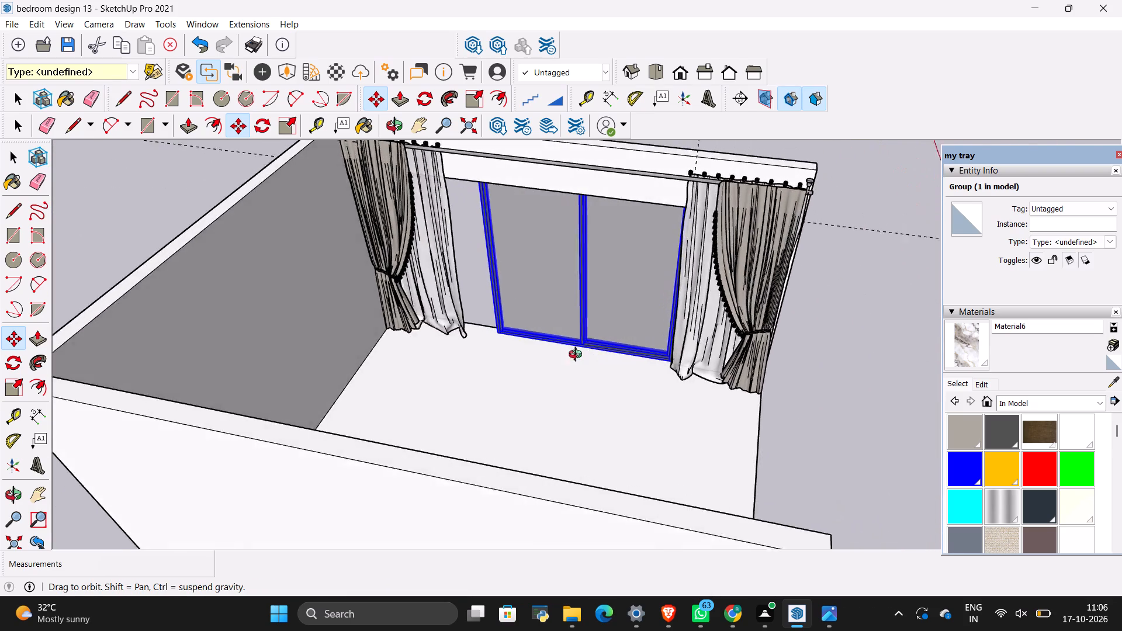
middle_drag(578, 356, 611, 429)
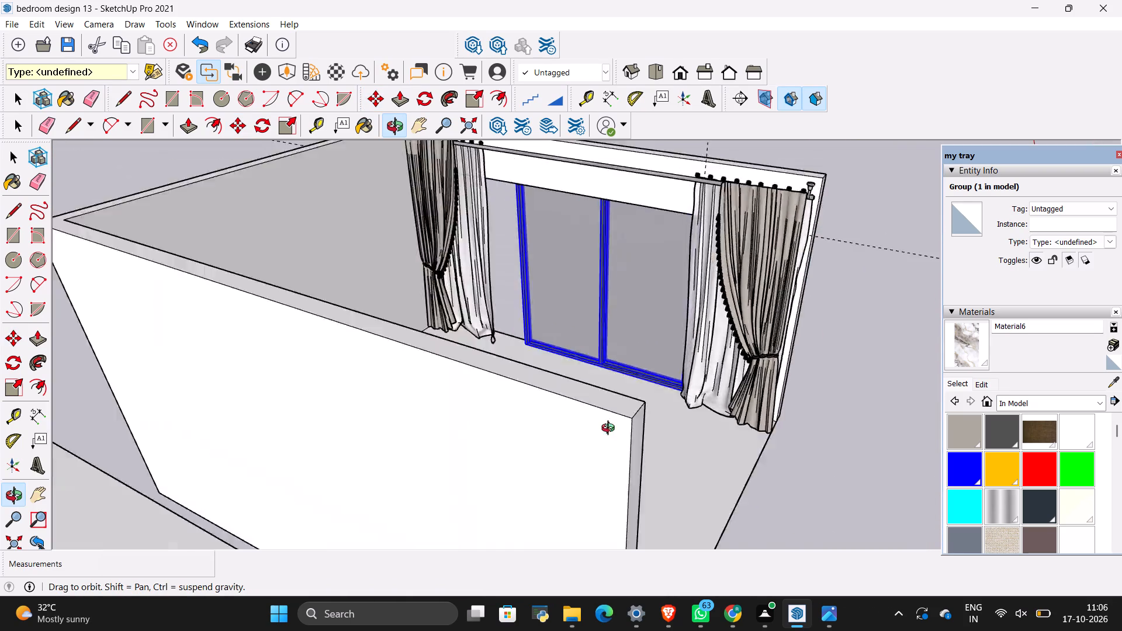
middle_drag(611, 429, 660, 394)
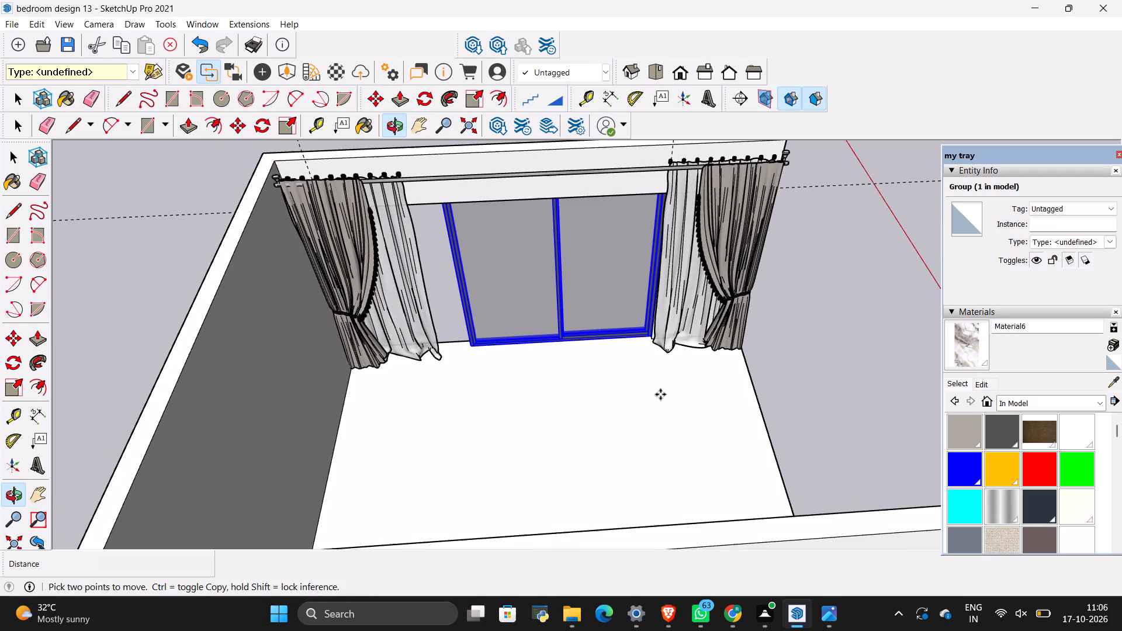
scroll(637, 281, up, 8)
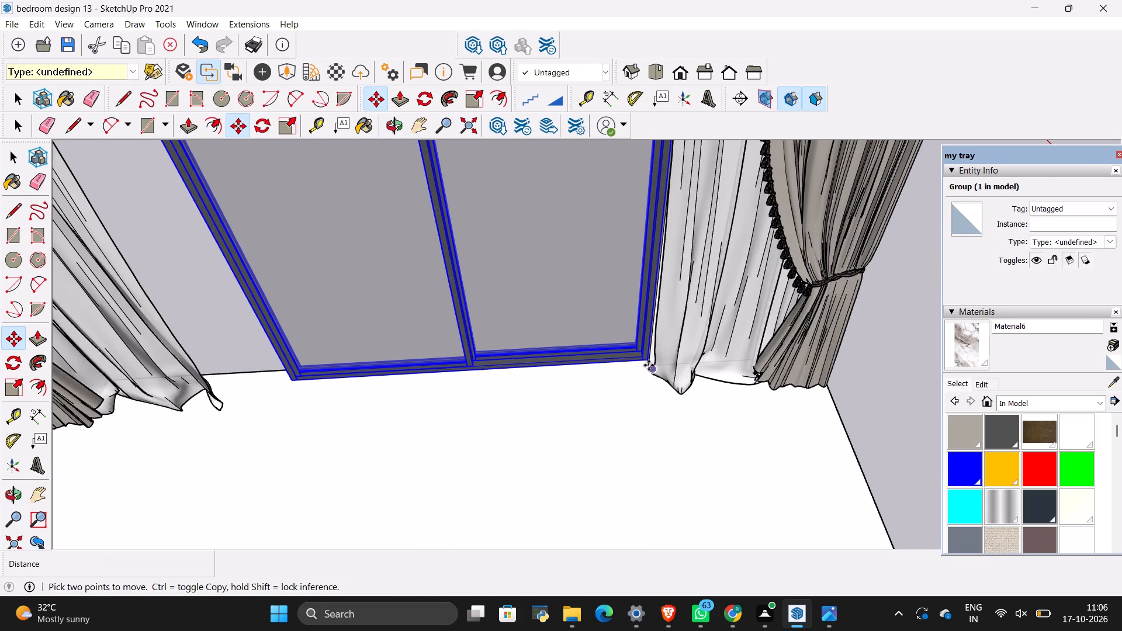
click(647, 358)
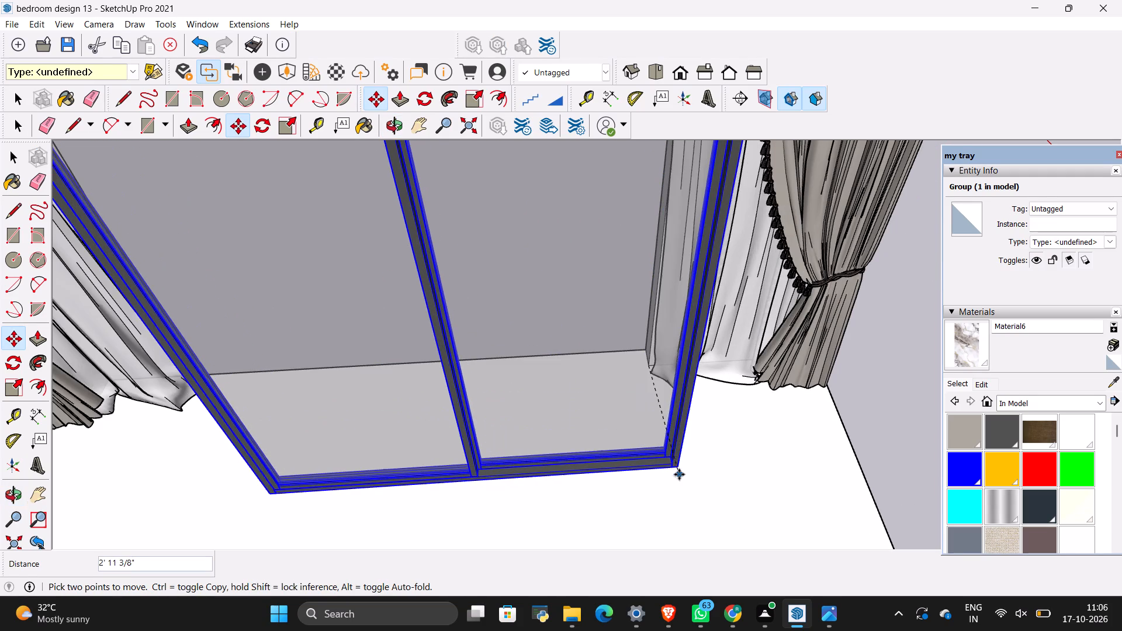
click(679, 474)
Scale the door group down in height from its top, and in height and width from its far upper corner.
scroll(679, 471, down, 7)
key(s)
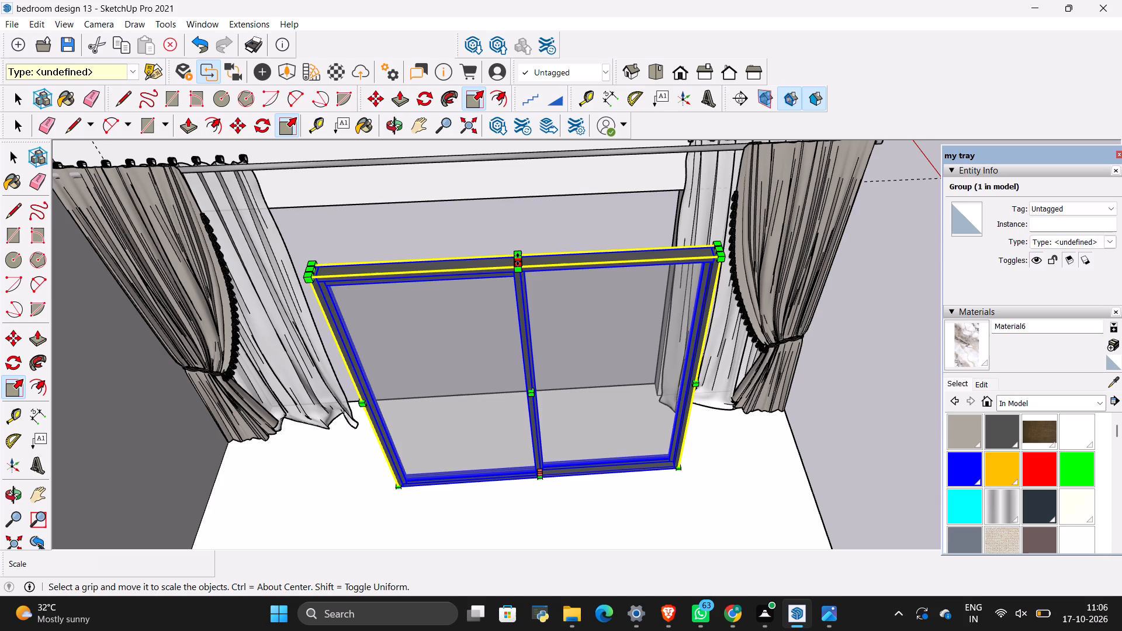
click(518, 259)
click(536, 301)
scroll(535, 301, down, 7)
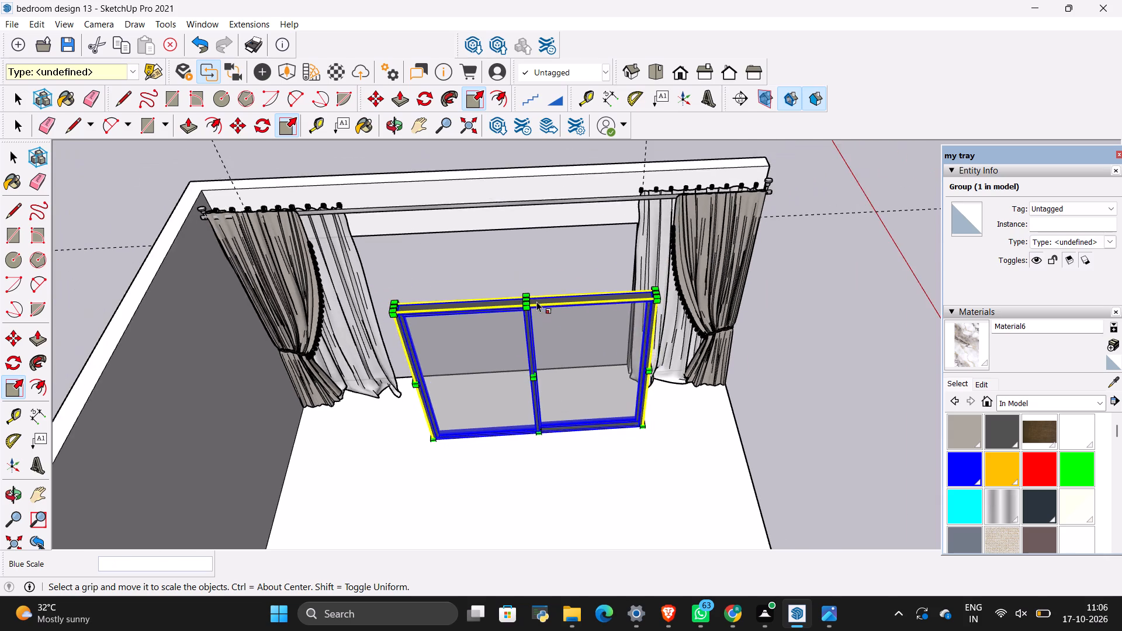
middle_drag(563, 452, 413, 304)
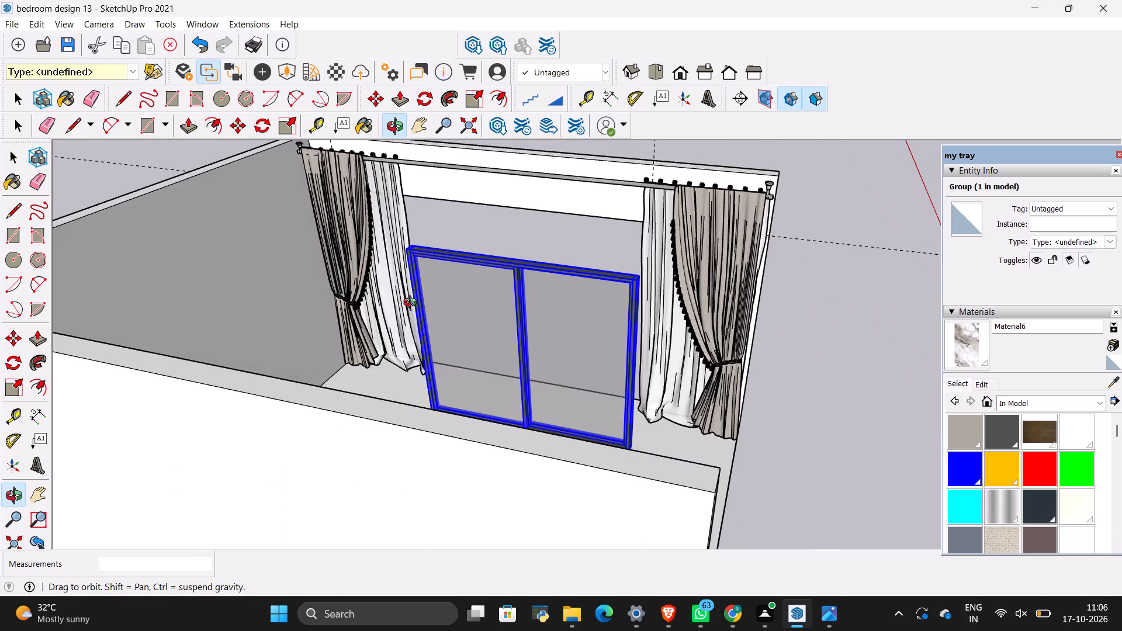
middle_drag(413, 304, 647, 406)
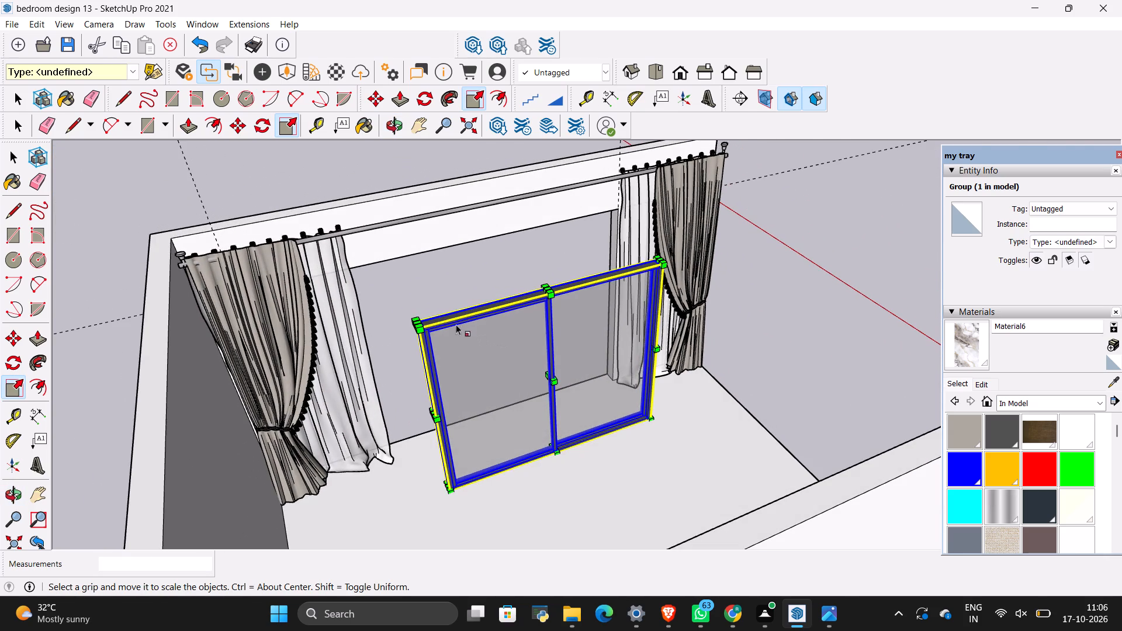
click(416, 321)
click(495, 353)
key(space)
click(659, 438)
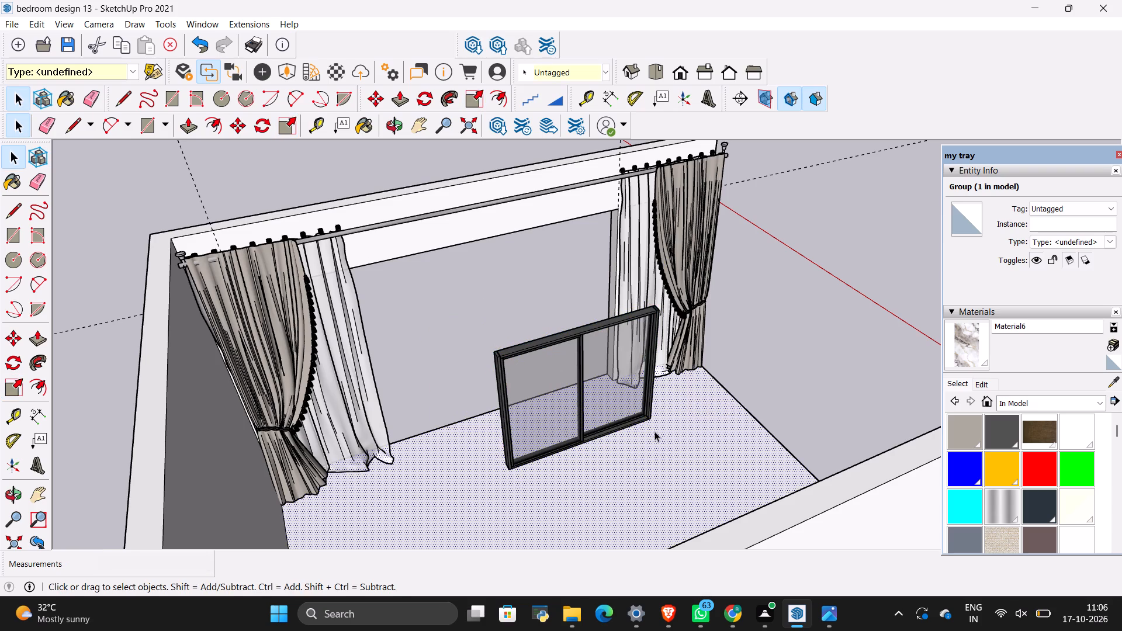
Move the scaled door group by its lower corner about 3' back to the foot of the opening's jamb.
click(631, 412)
key(m)
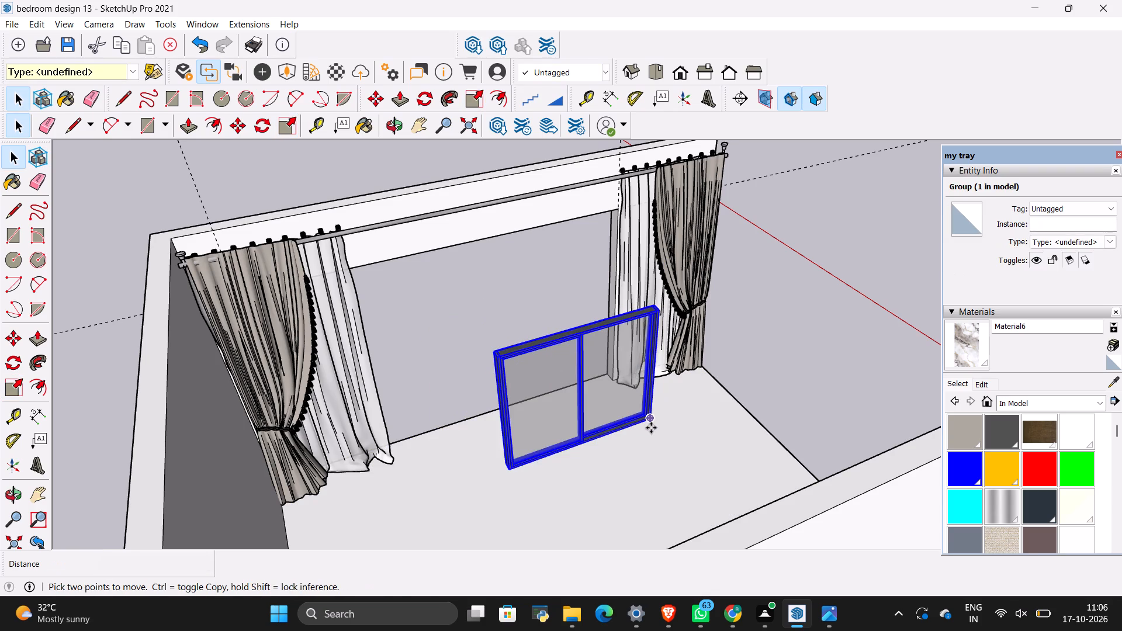
click(651, 428)
scroll(560, 354, up, 14)
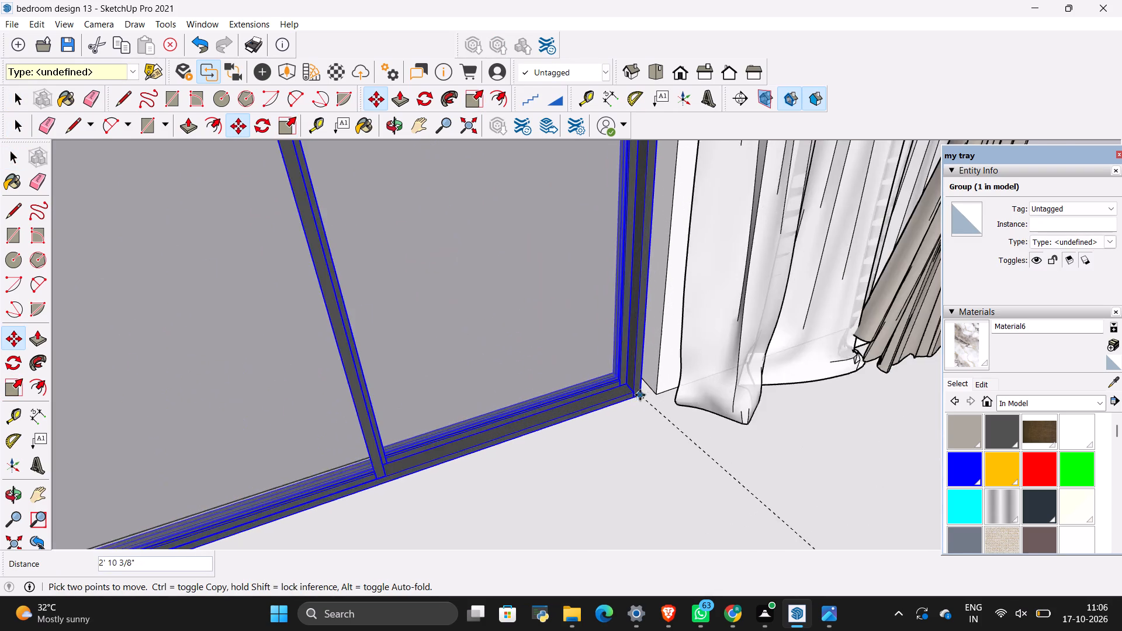
scroll(640, 395, up, 9)
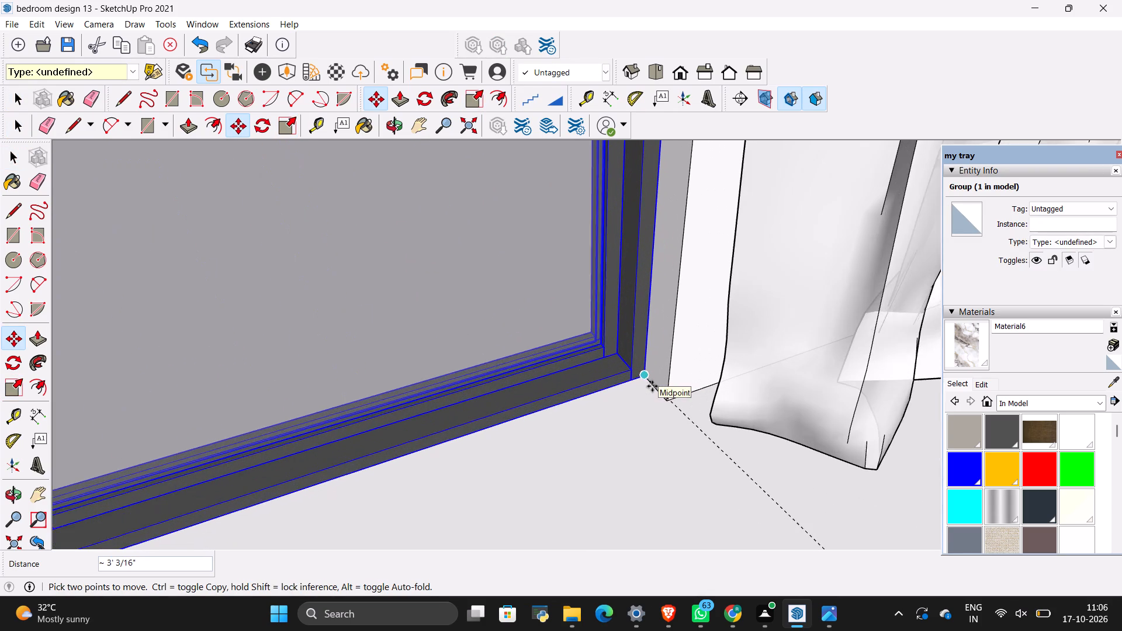
click(655, 389)
key(space)
click(676, 427)
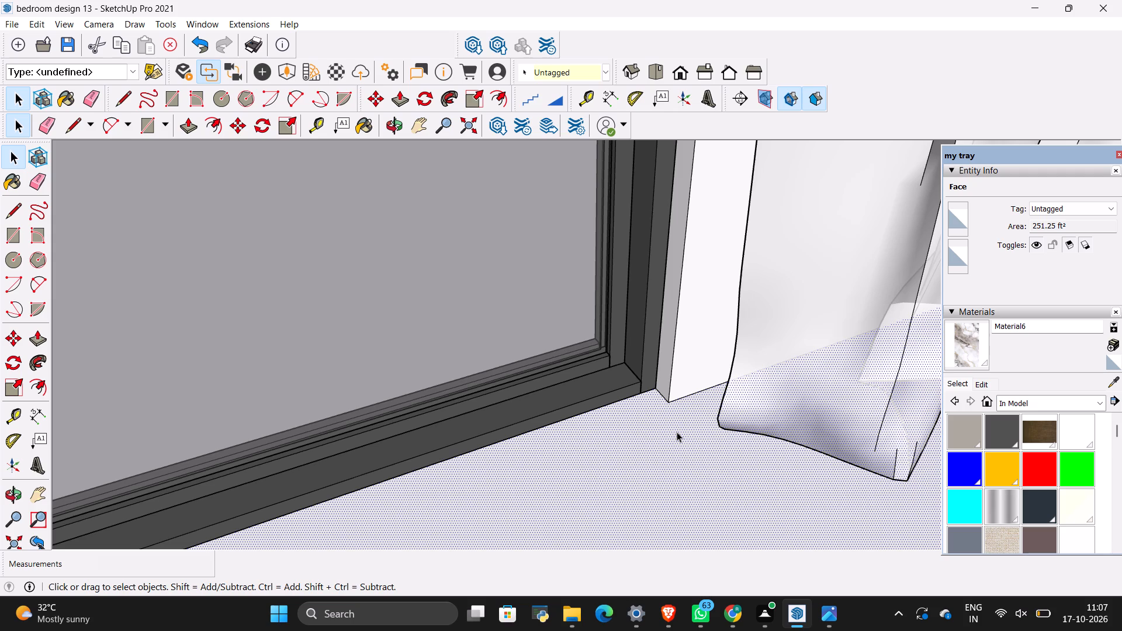
Scale the door group in height and width from its upper corner to the opposite upper corner of the side-wall opening.
scroll(427, 370, down, 7)
scroll(572, 422, down, 20)
middle_drag(491, 369, 622, 407)
click(507, 391)
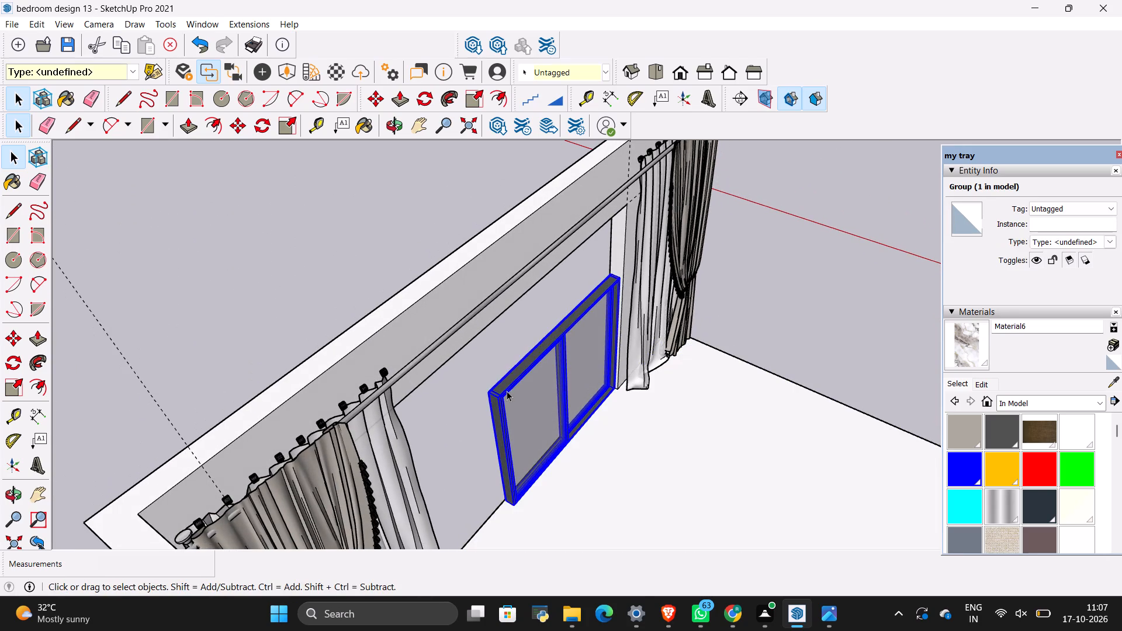
key(s)
click(493, 391)
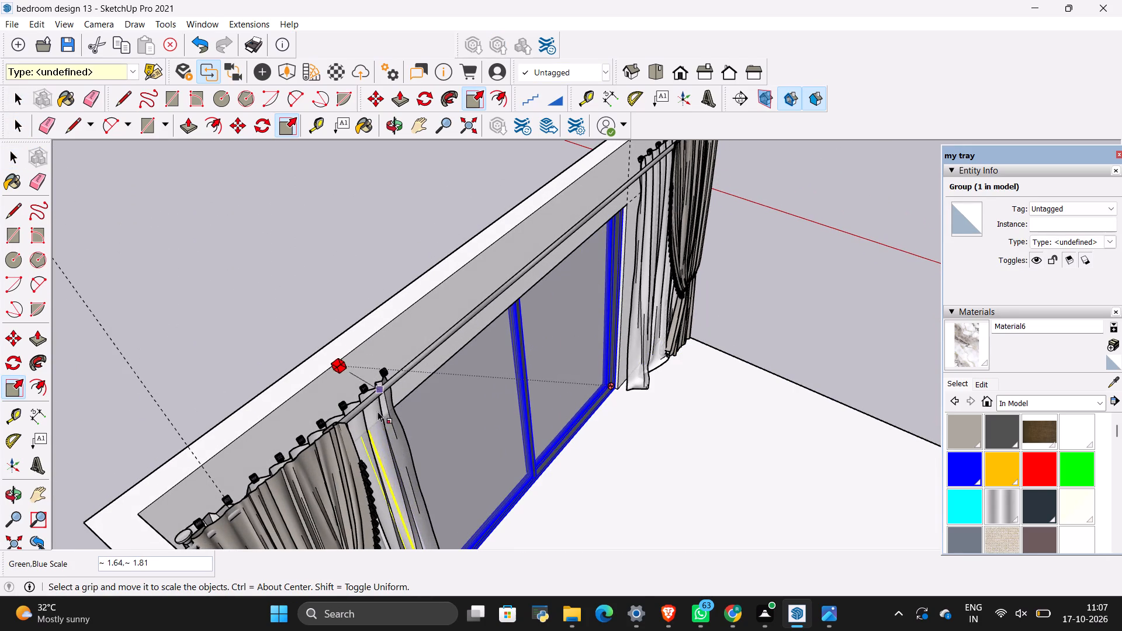
middle_drag(557, 443, 350, 443)
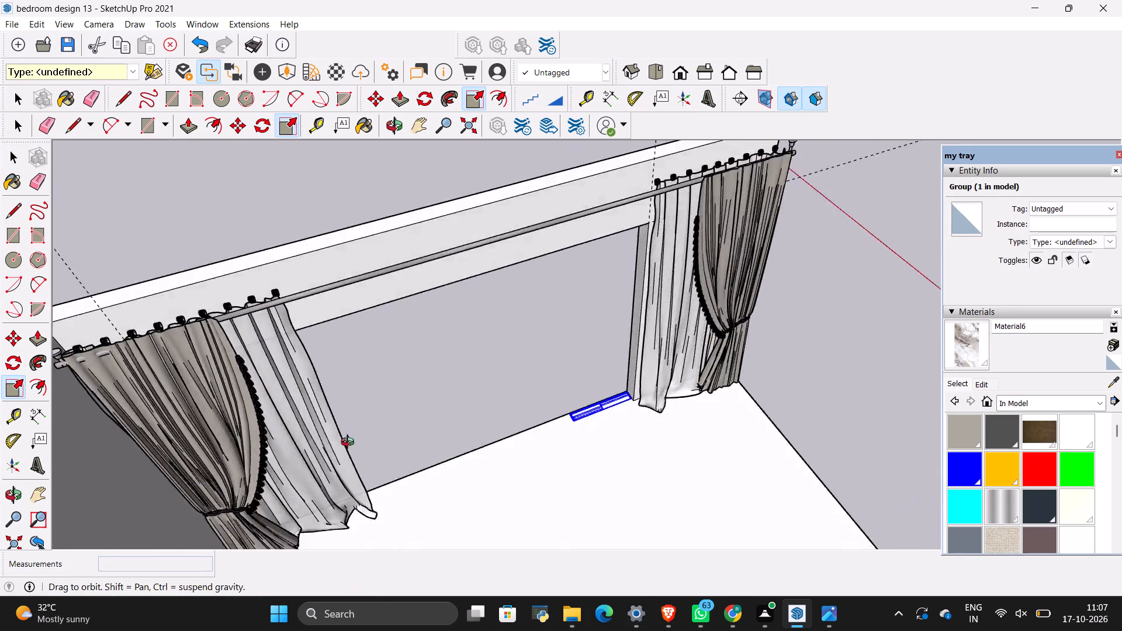
middle_drag(350, 443, 94, 300)
scroll(424, 213, up, 3)
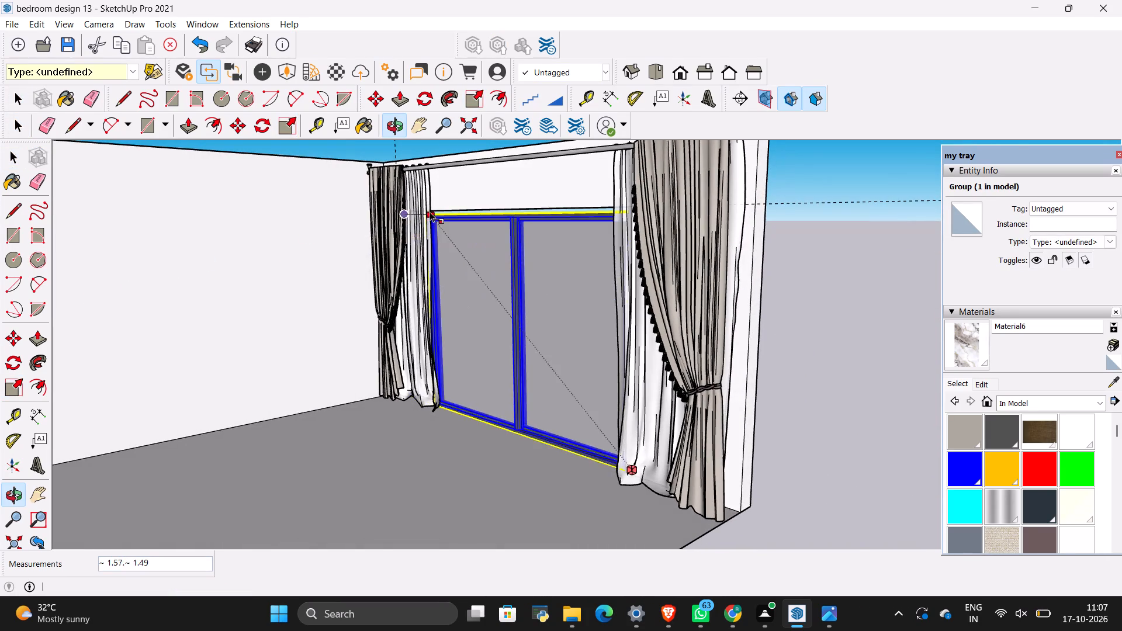
scroll(430, 212, up, 12)
middle_drag(487, 257, 219, 283)
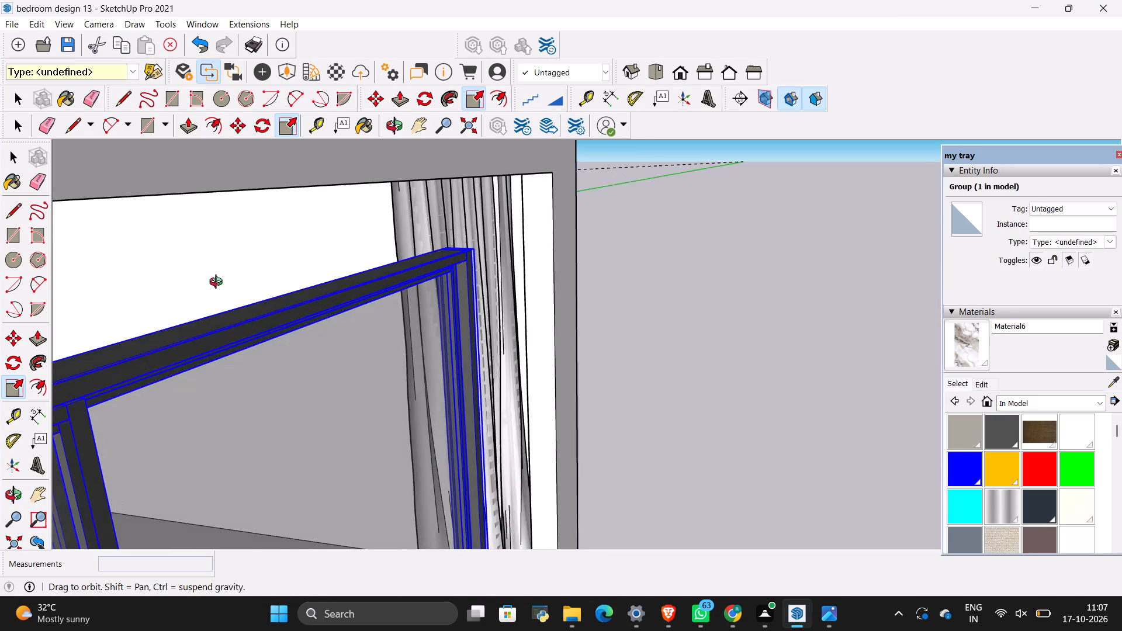
middle_drag(219, 283, 219, 280)
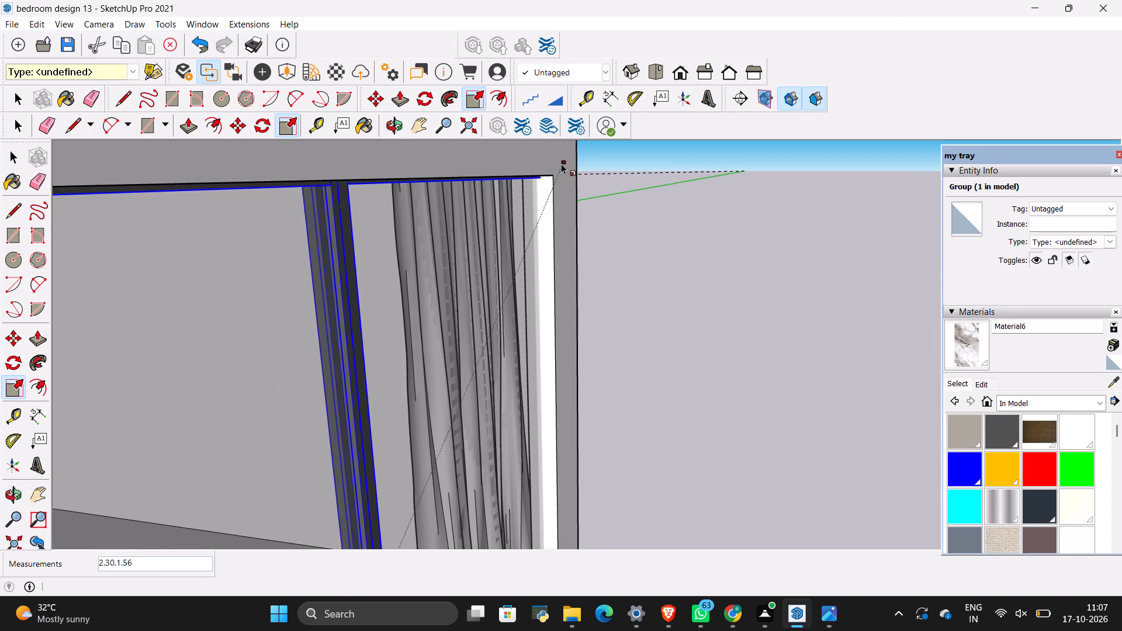
click(550, 175)
key(space)
click(694, 265)
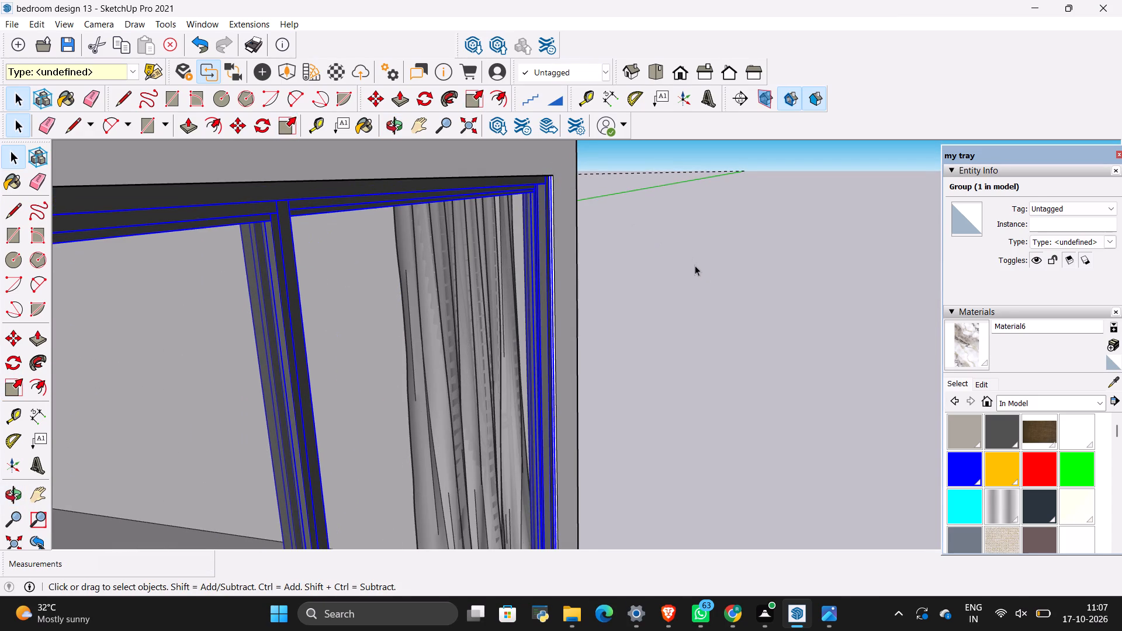
Examine the fitted sliding door and curtains from several sides and compare the room with the arched-headboard reference photo.
scroll(695, 265, down, 12)
middle_drag(400, 251, 691, 289)
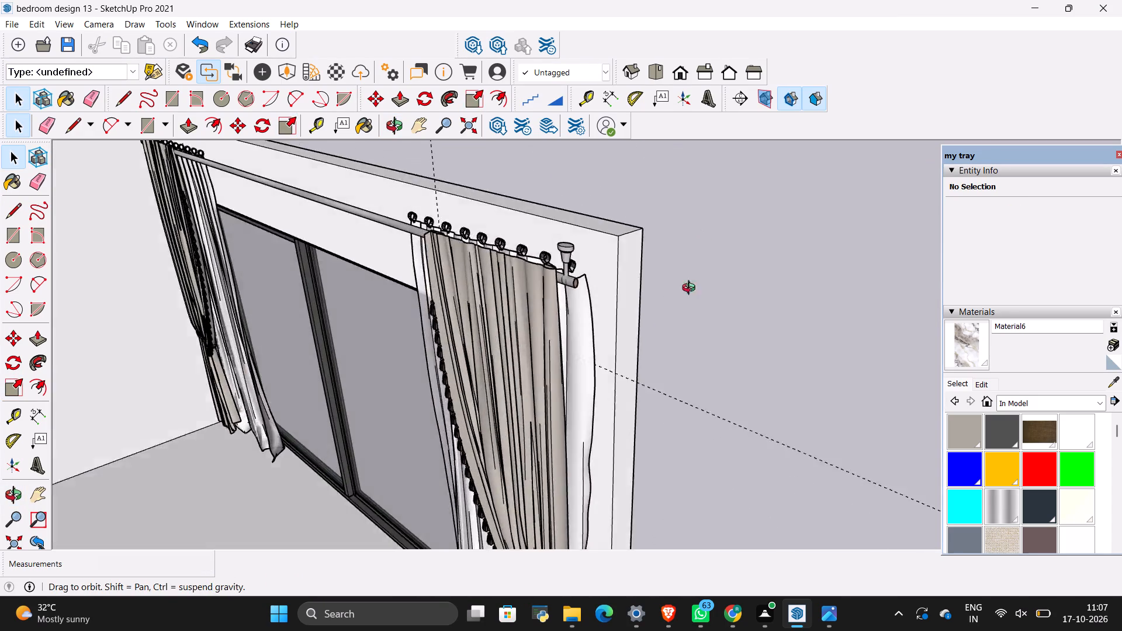
middle_drag(691, 289, 719, 264)
scroll(671, 272, down, 12)
middle_drag(556, 327, 701, 389)
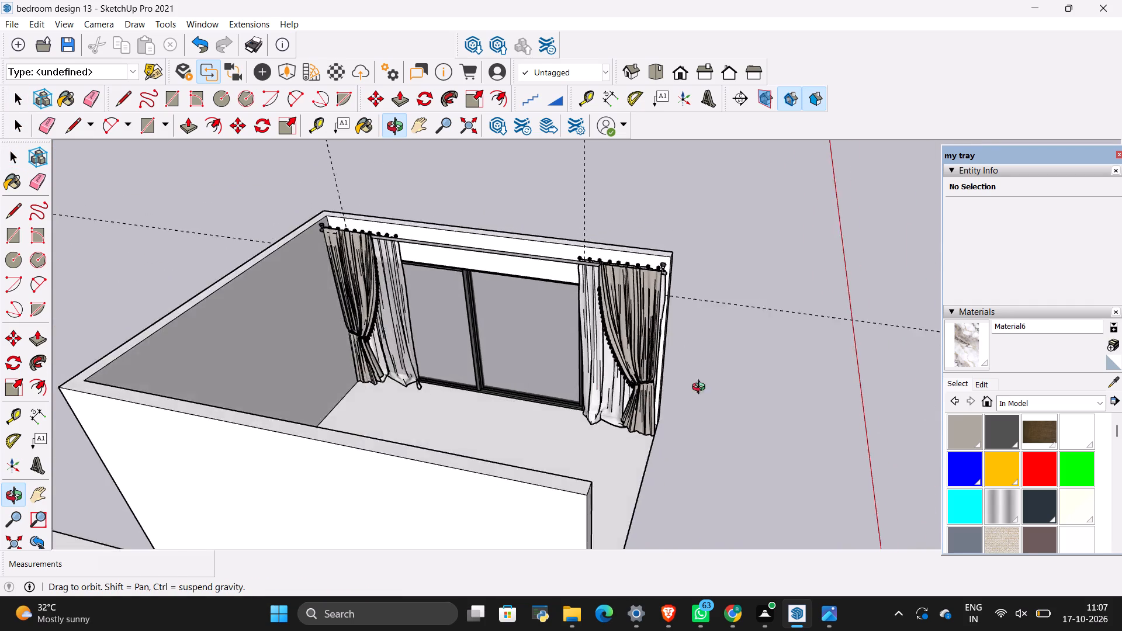
middle_drag(701, 389, 744, 427)
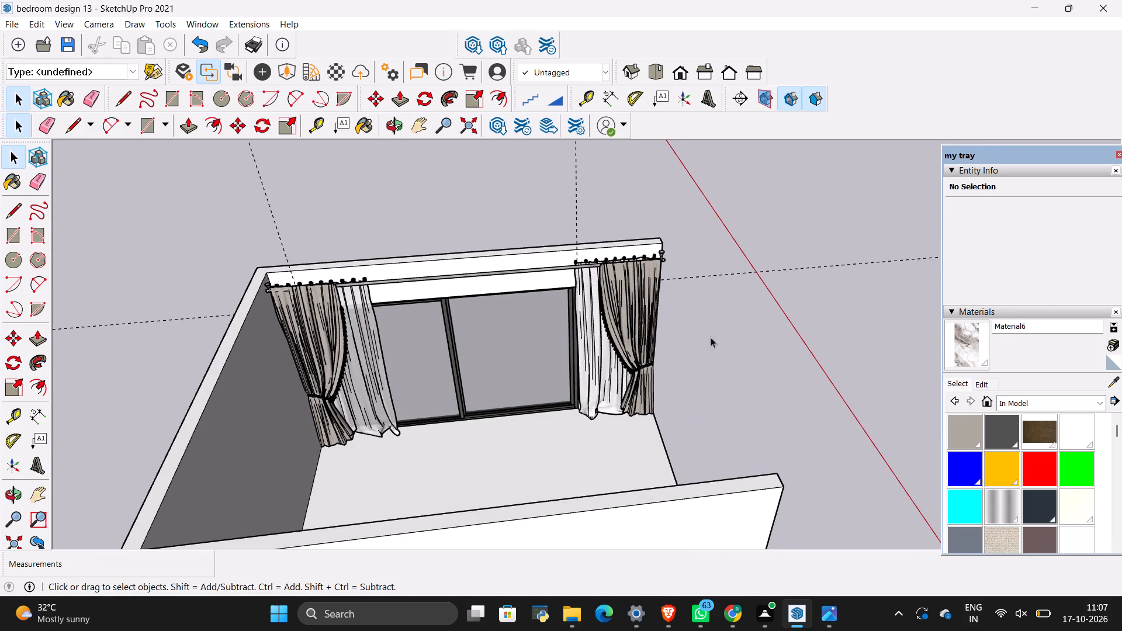
middle_drag(625, 387, 403, 245)
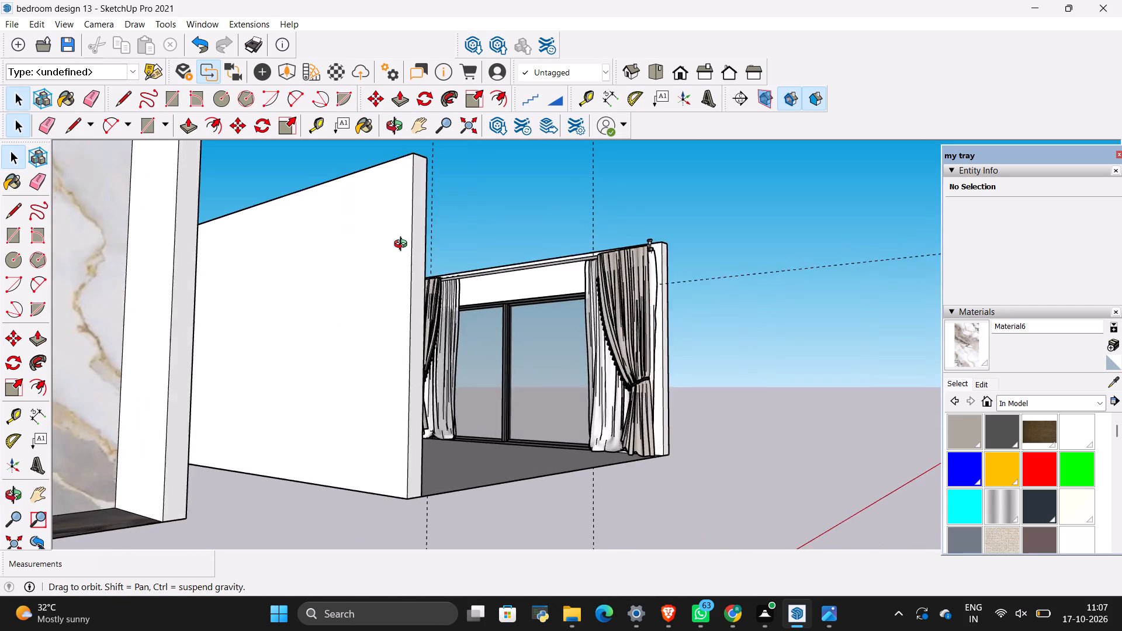
middle_drag(403, 245, 280, 331)
key(alt+Tab)
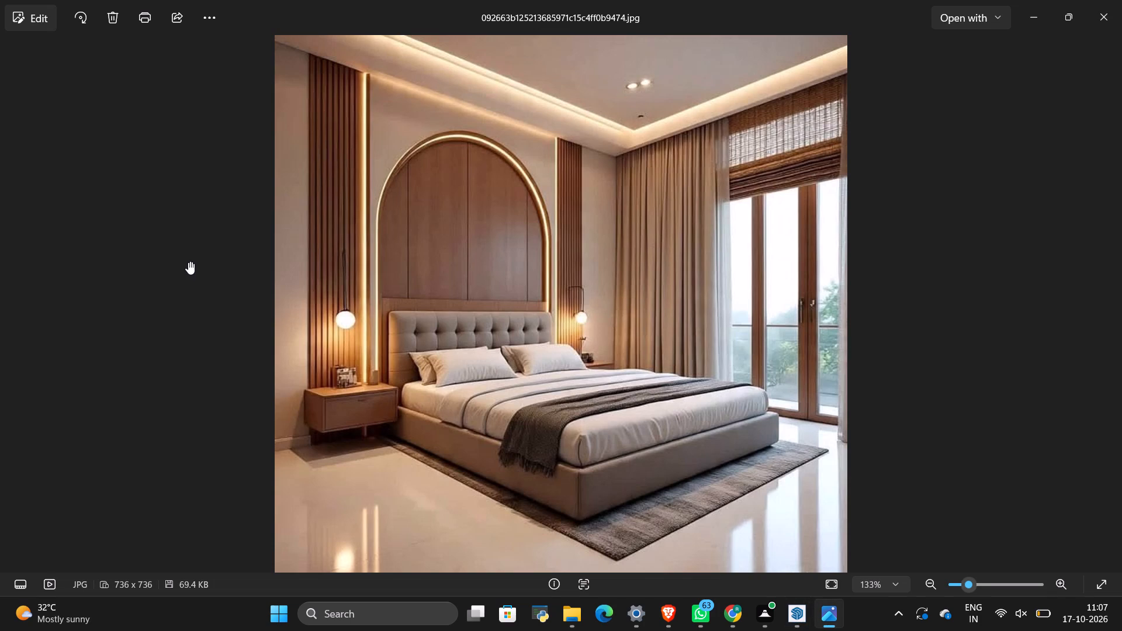
key(alt+Tab)
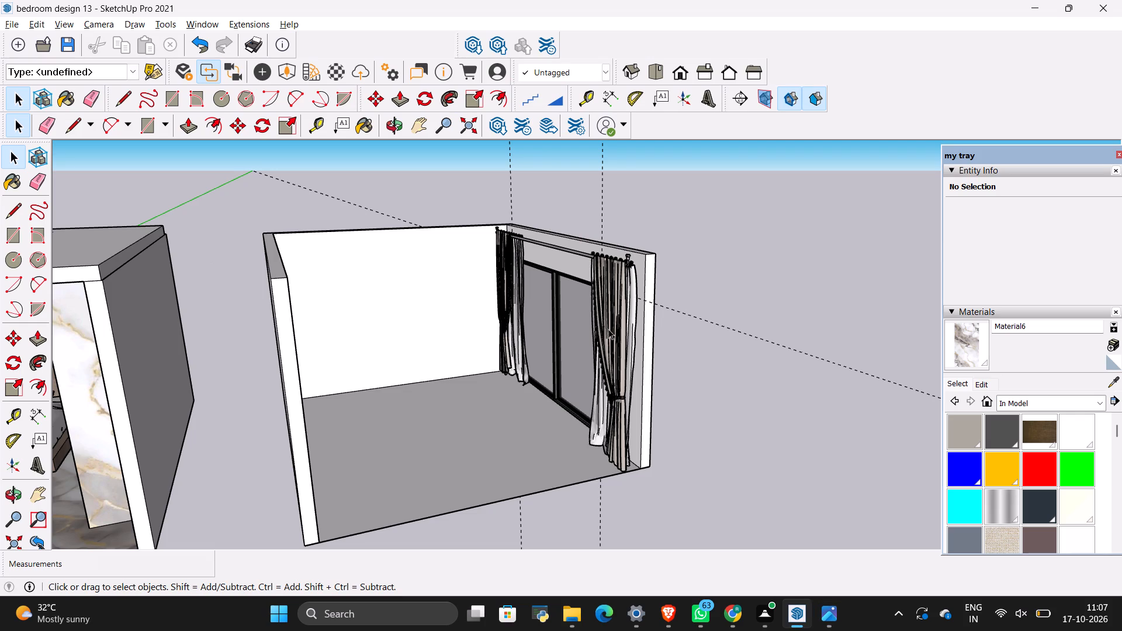
middle_drag(608, 331, 422, 362)
key(alt+Tab)
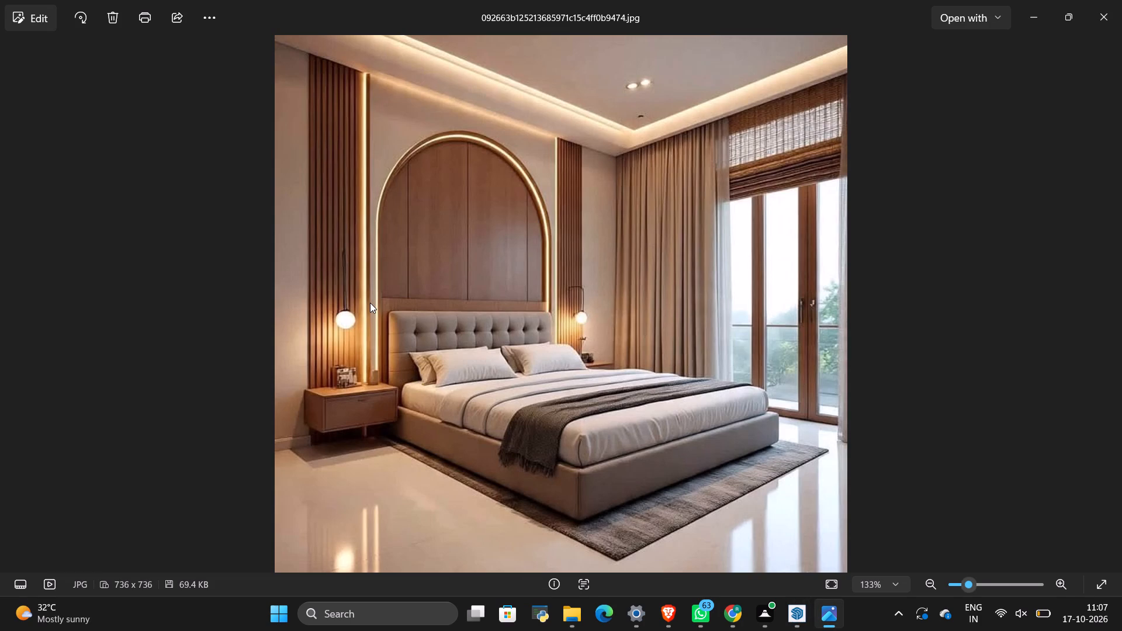
key(alt+Tab)
Place a guide line on the floor 2' from the base of the solid side wall opposite the curtains.
scroll(367, 303, up, 4)
scroll(236, 267, up, 6)
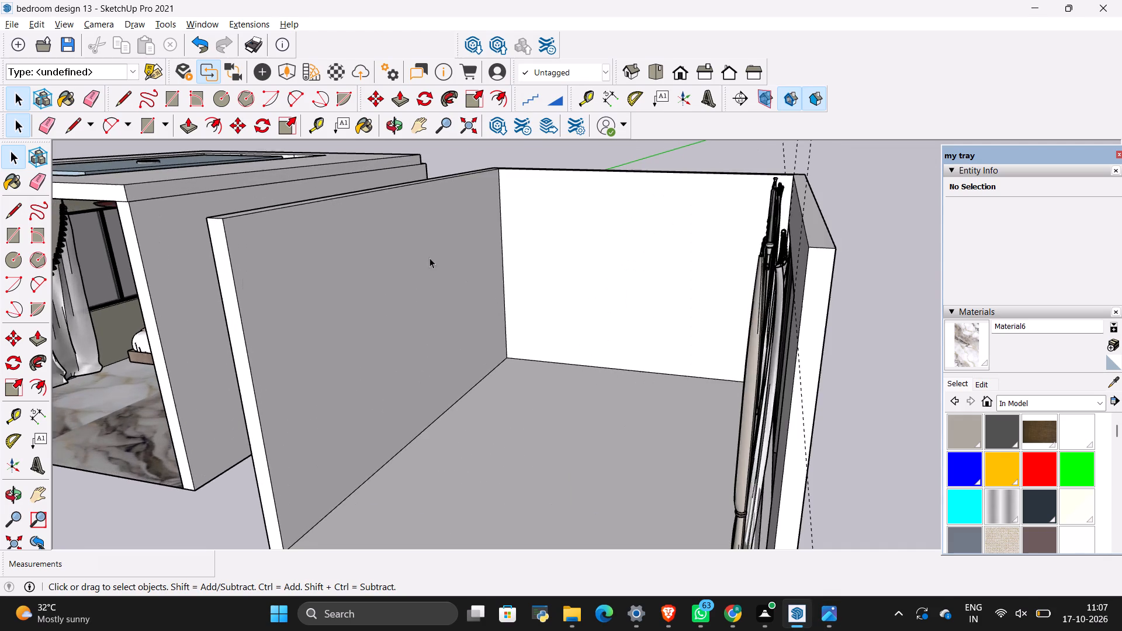
scroll(468, 249, up, 4)
scroll(467, 248, down, 6)
middle_drag(469, 258, 492, 304)
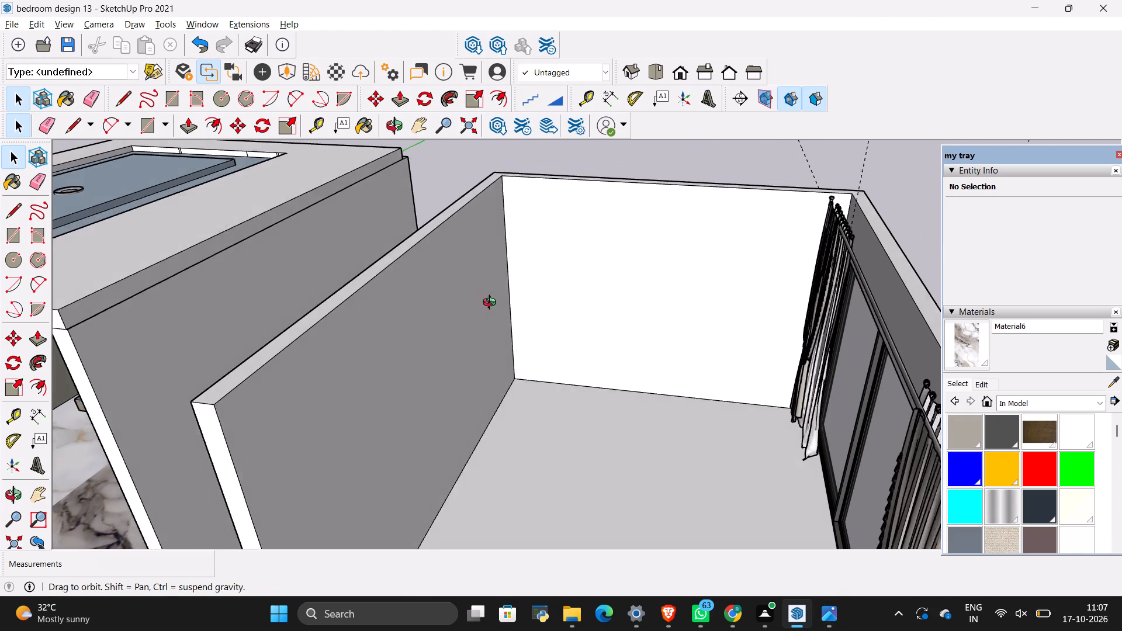
middle_drag(492, 304, 492, 305)
key(t)
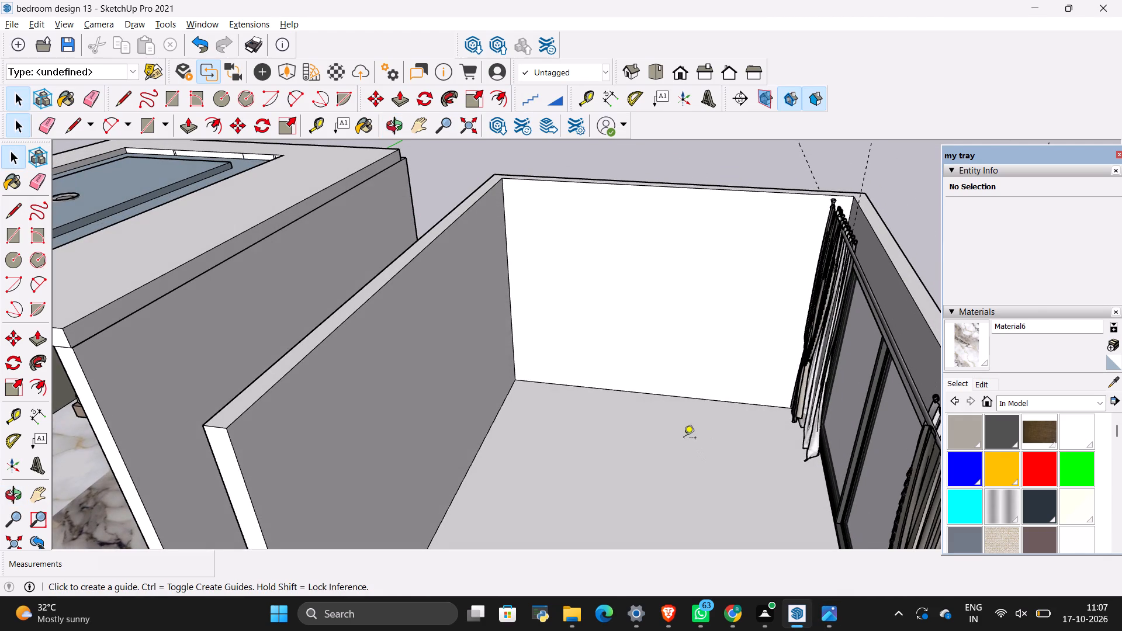
click(501, 415)
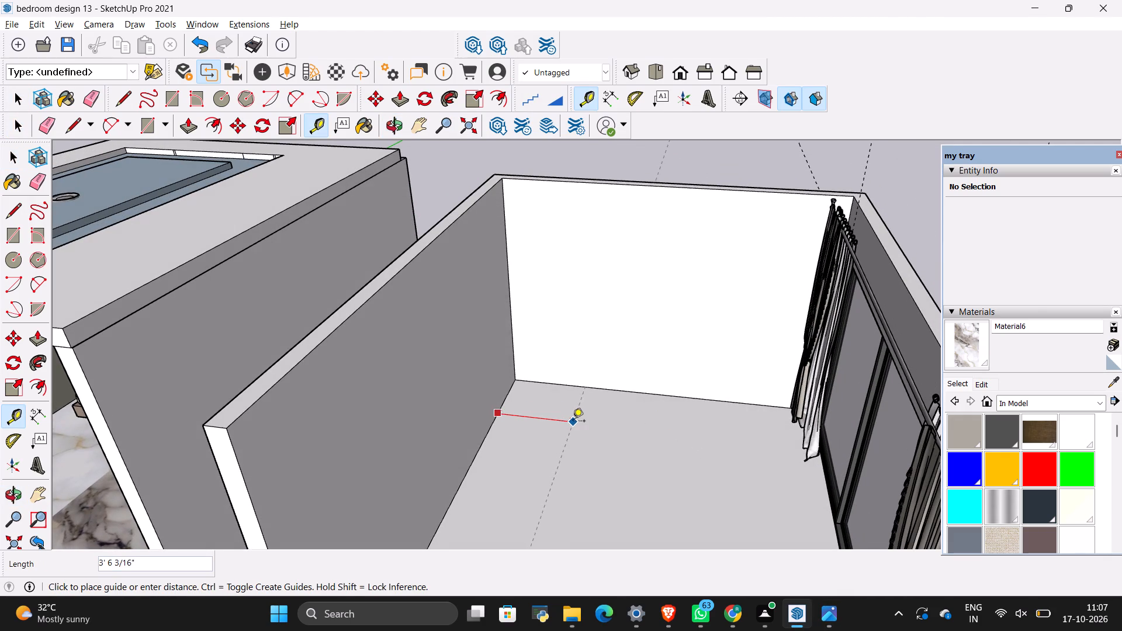
key(BackSpace)
text(2')
key(Return)
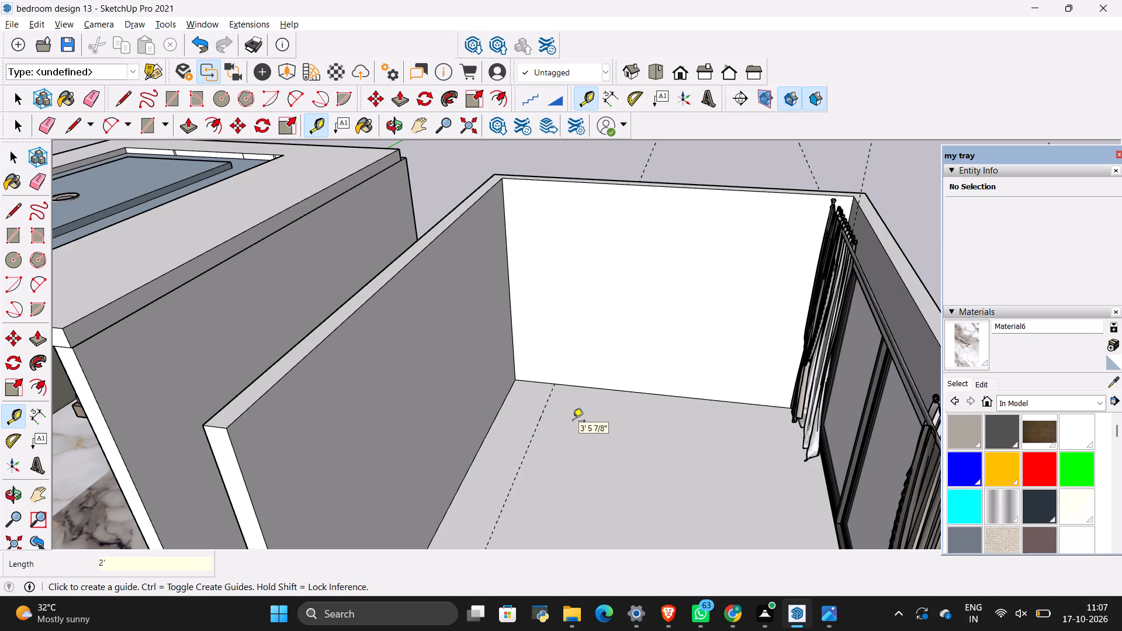
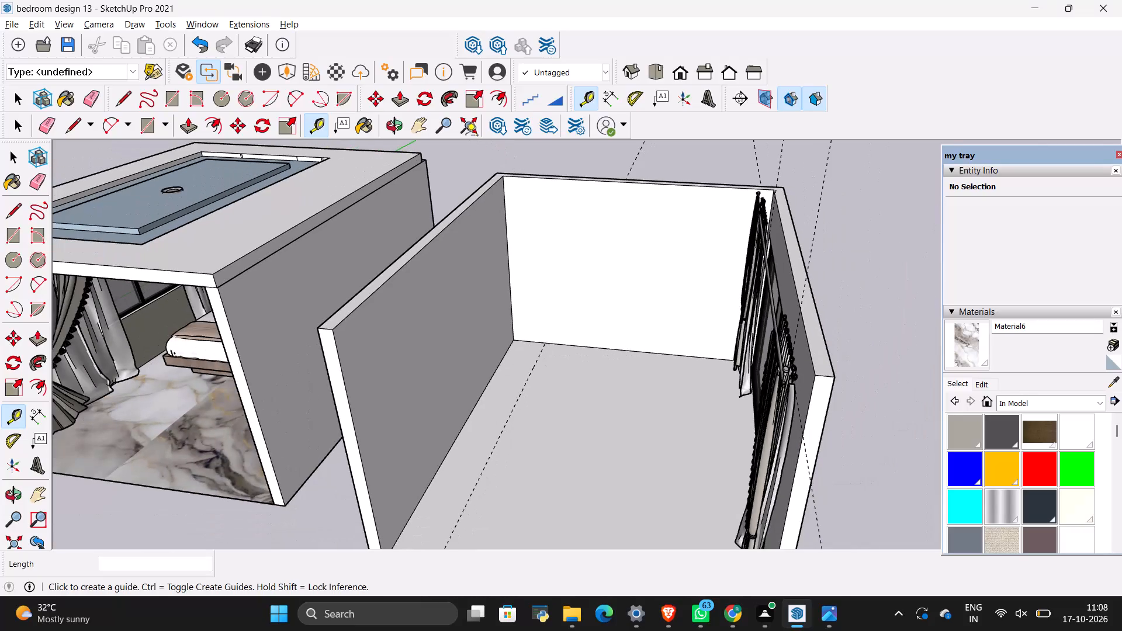
Examine the solid side wall and back corner of the new room against the arched-headboard reference photo.
scroll(454, 112, up, 5)
scroll(419, 1, up, 8)
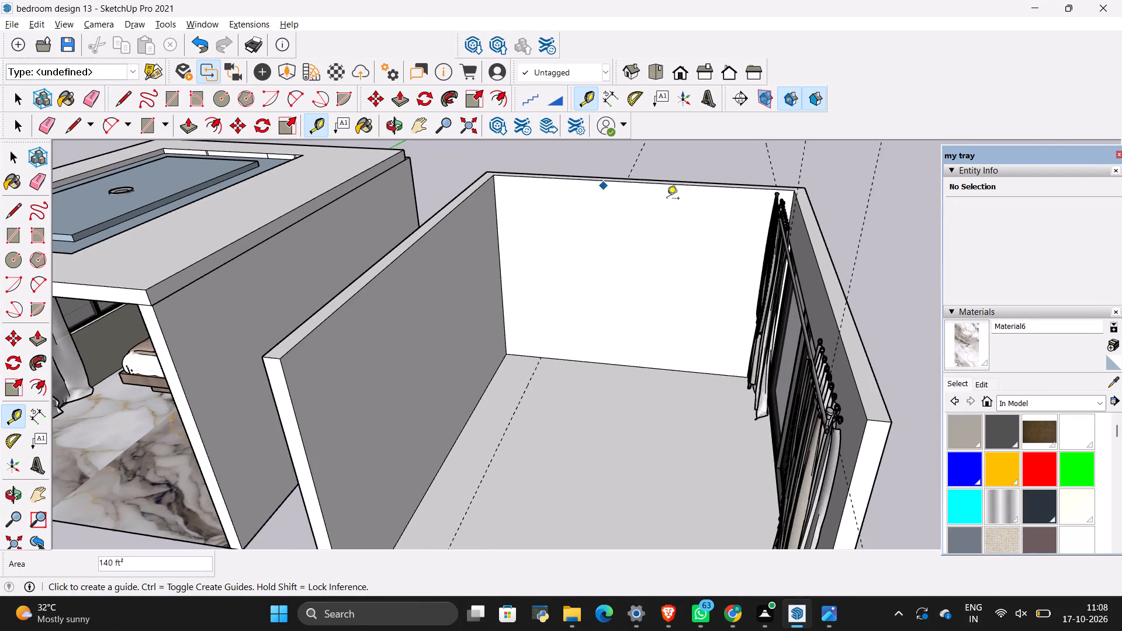
scroll(667, 199, up, 10)
scroll(782, 221, down, 7)
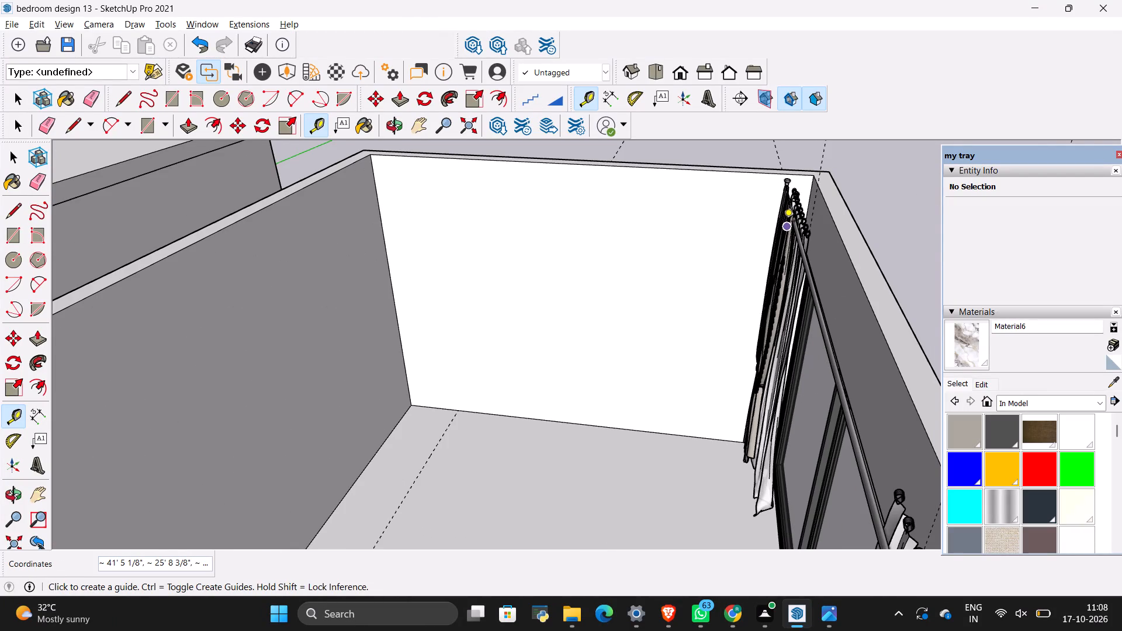
scroll(719, 255, down, 4)
scroll(688, 247, up, 3)
key(alt+Tab)
key(alt+Tab)
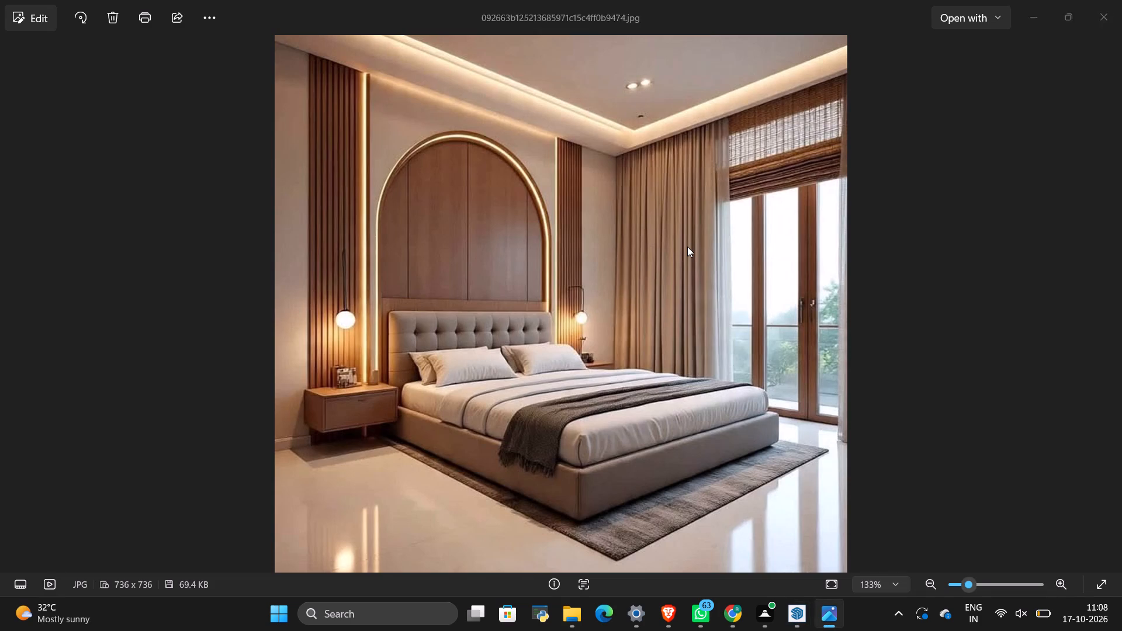
scroll(534, 206, down, 4)
key(alt+Tab)
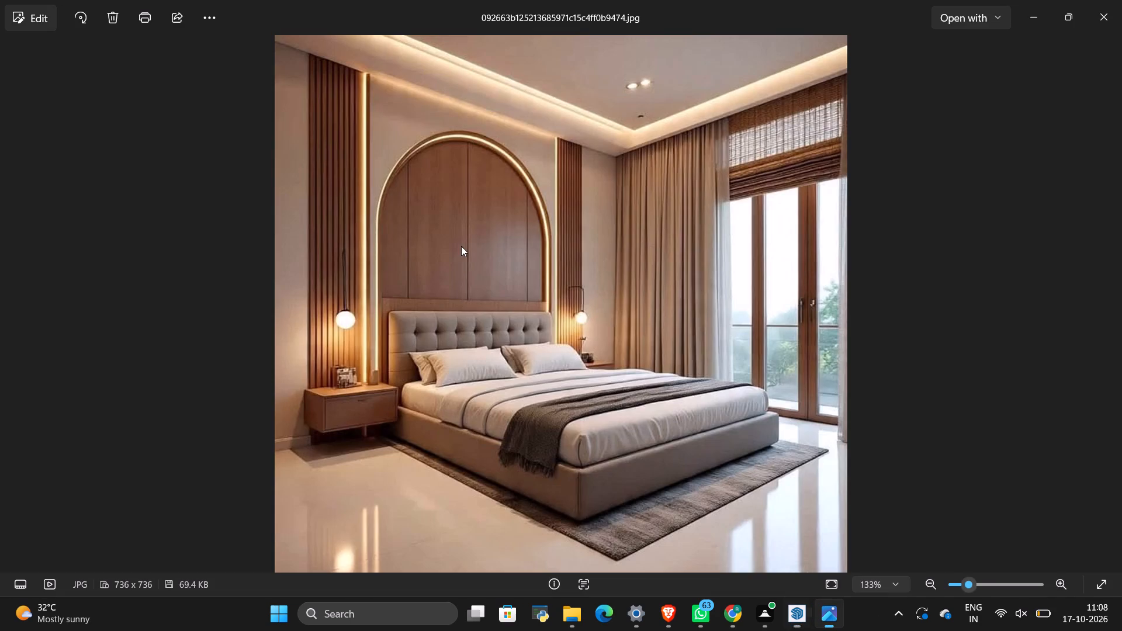
key(alt+Tab)
Place a guide line across the floor 12' out from the base of the back wall.
middle_drag(534, 343, 452, 424)
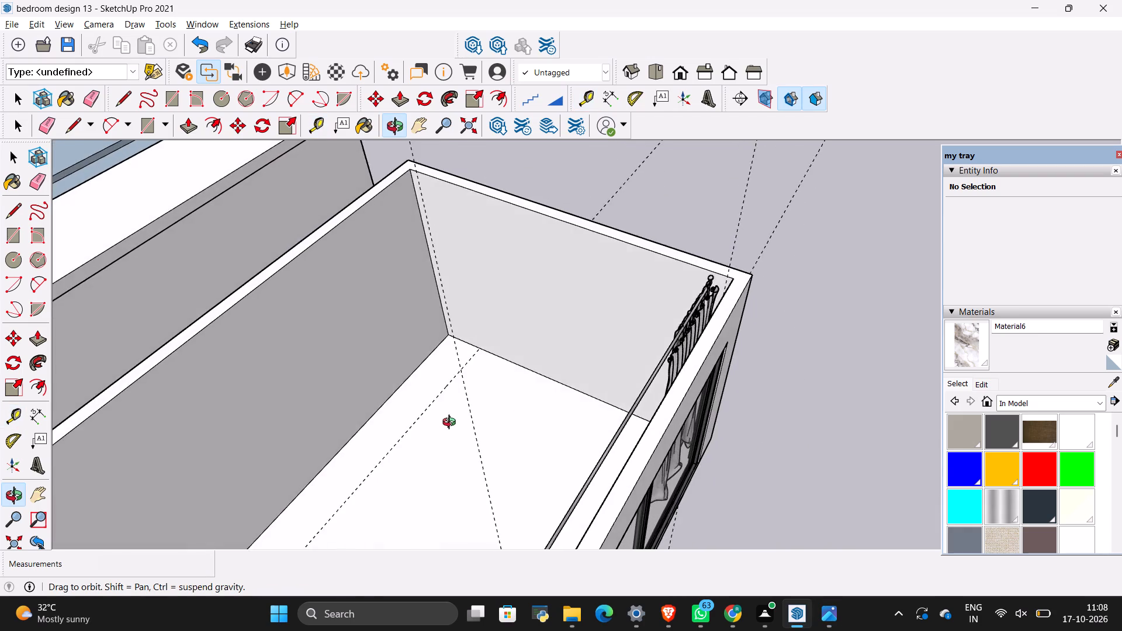
middle_drag(452, 424, 452, 325)
scroll(465, 301, down, 5)
middle_drag(478, 285, 503, 364)
scroll(457, 330, down, 2)
scroll(442, 356, up, 7)
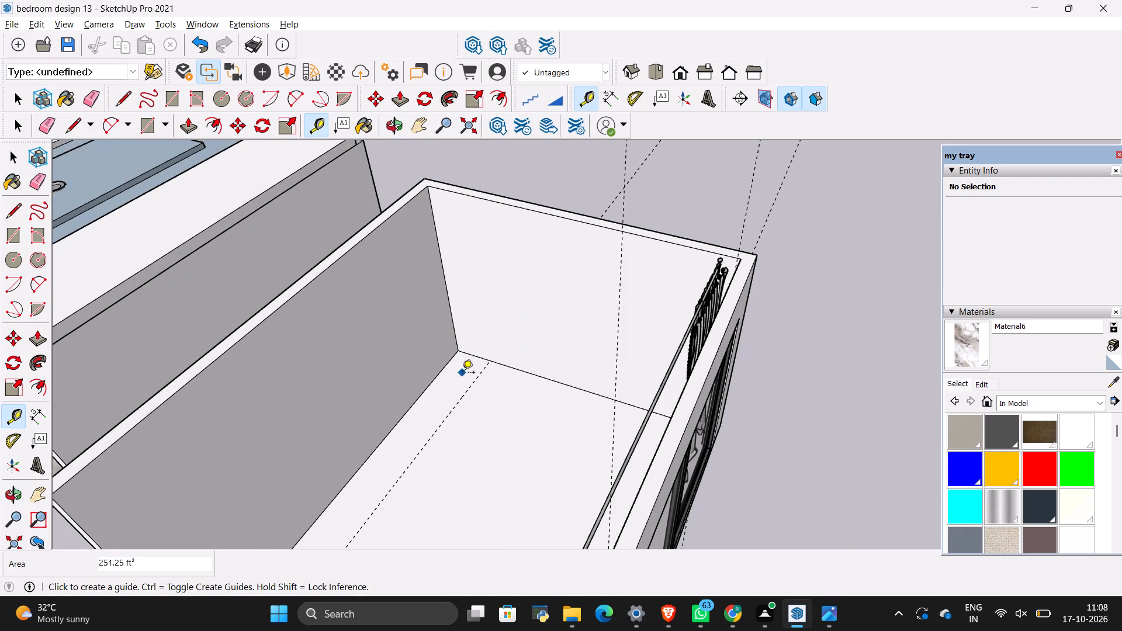
key(t)
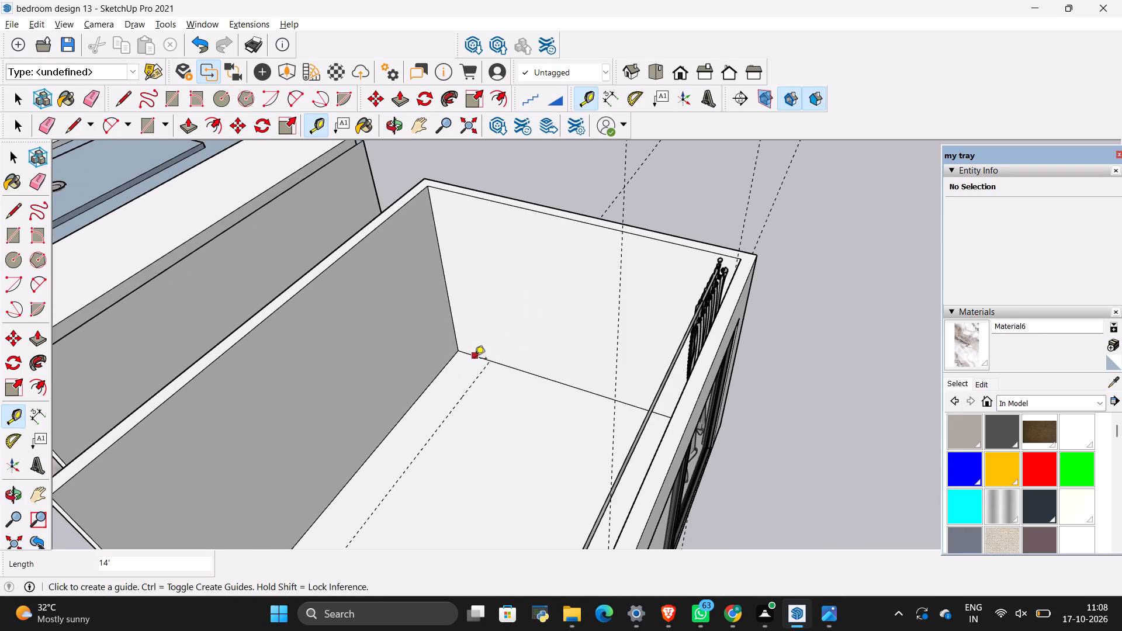
click(474, 359)
scroll(459, 411, down, 5)
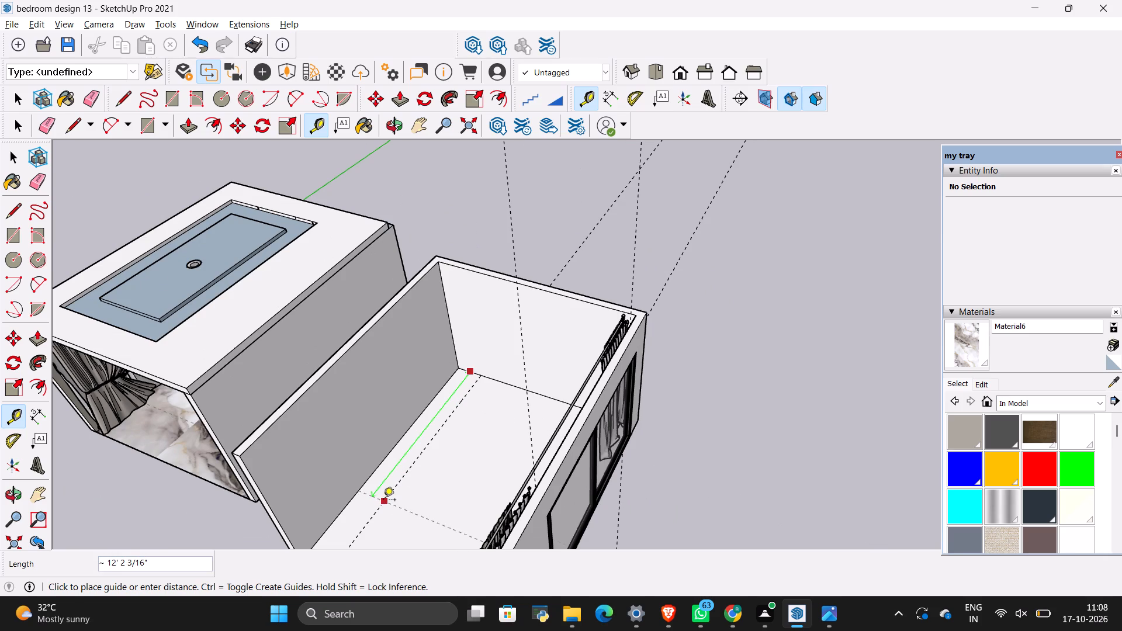
scroll(385, 497, down, 4)
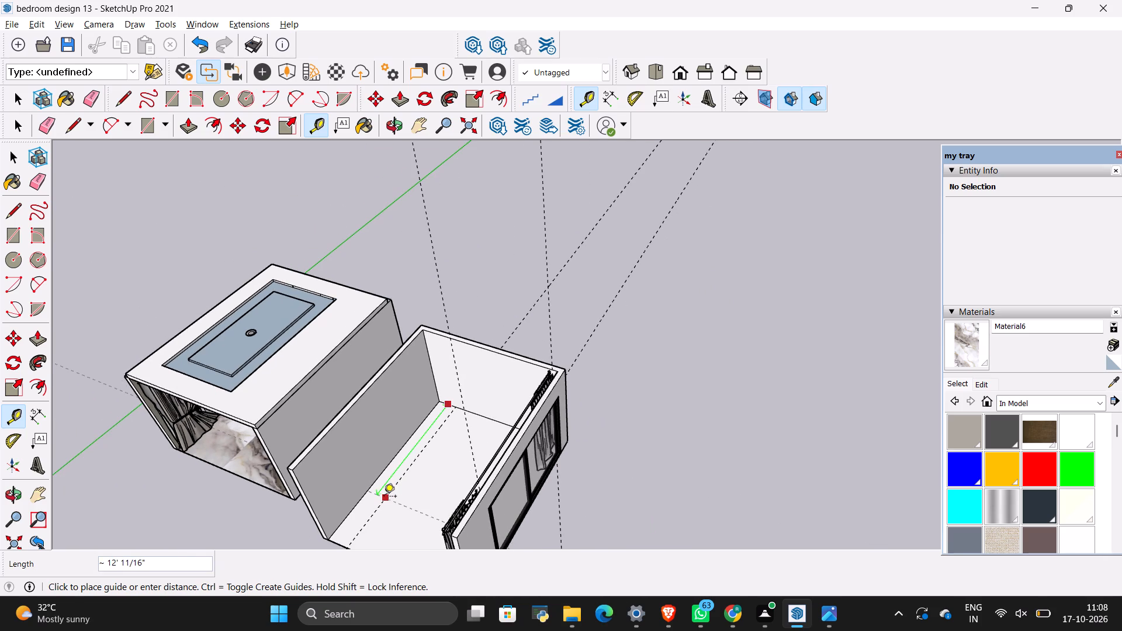
key(BackSpace)
text(12')
key(Return)
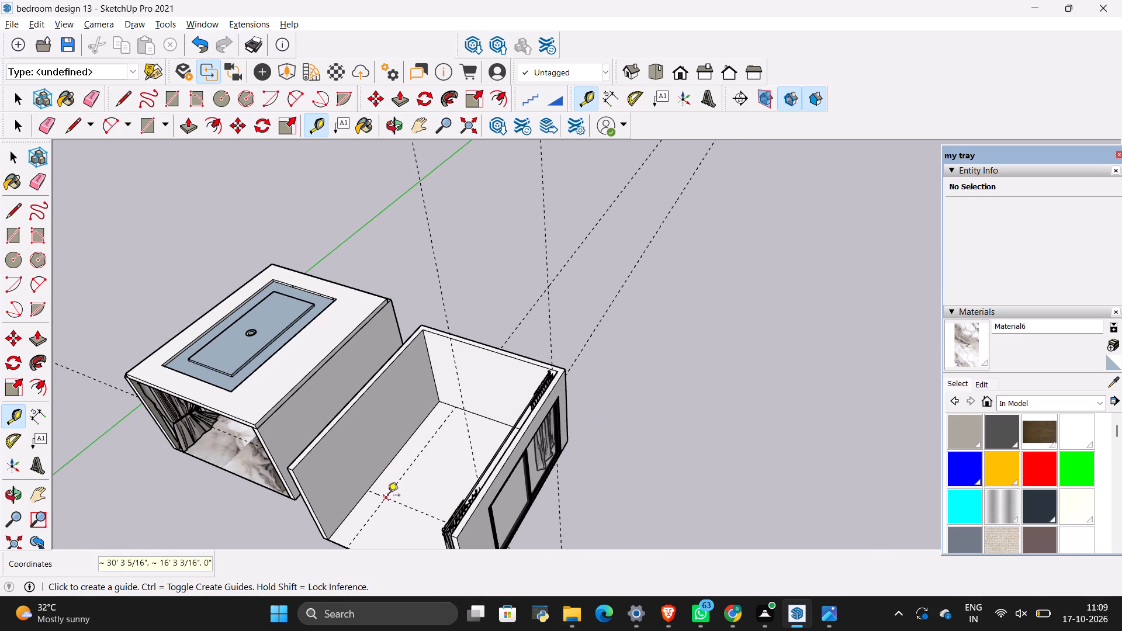
Draw a 12' by 2' floor rectangle from the guide intersection to the back corner beside the solid side wall.
key(r)
scroll(369, 490, up, 4)
scroll(413, 523, up, 6)
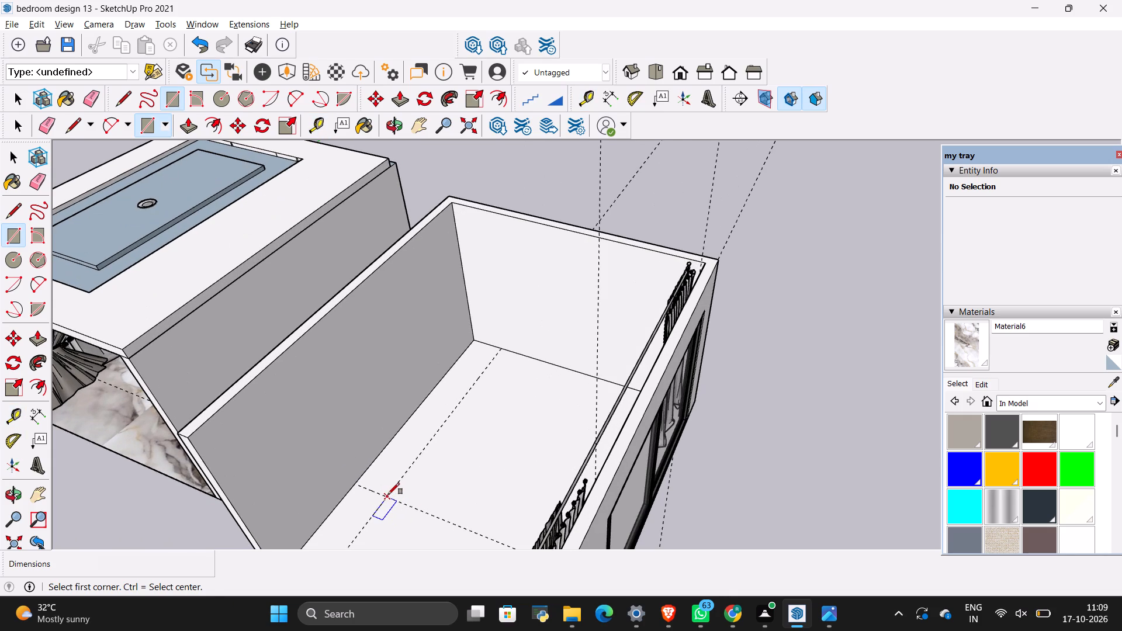
click(388, 496)
click(470, 344)
Push/Pull the 12' by 2' floor rectangle up 6" to form a base block.
key(space)
key(space)
click(462, 386)
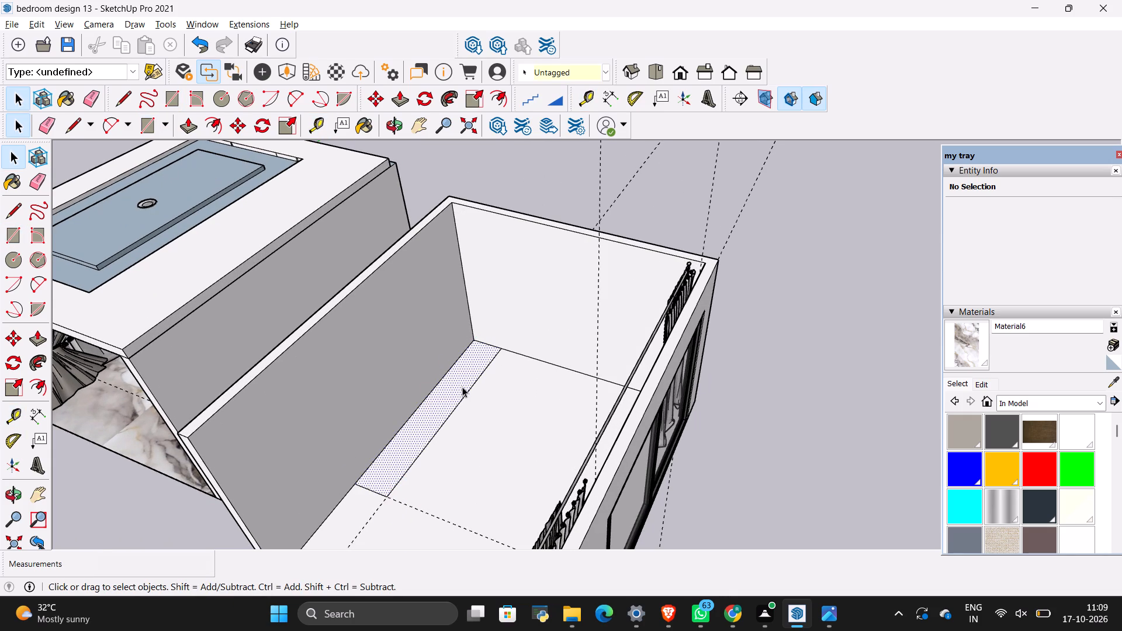
key(p)
click(435, 394)
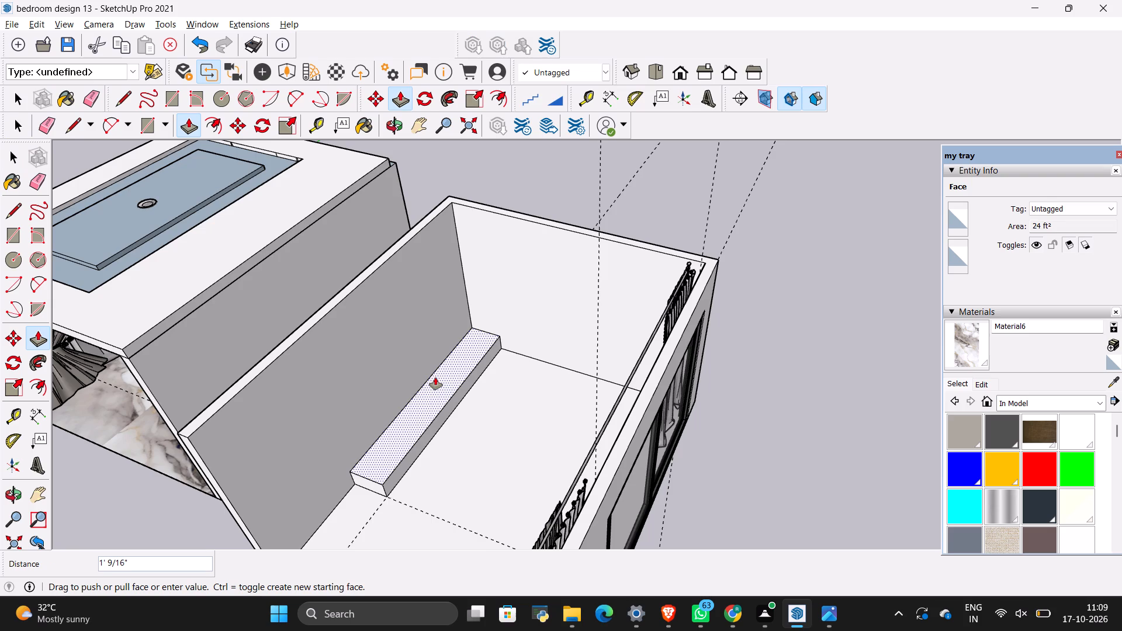
key(BackSpace)
key(6)
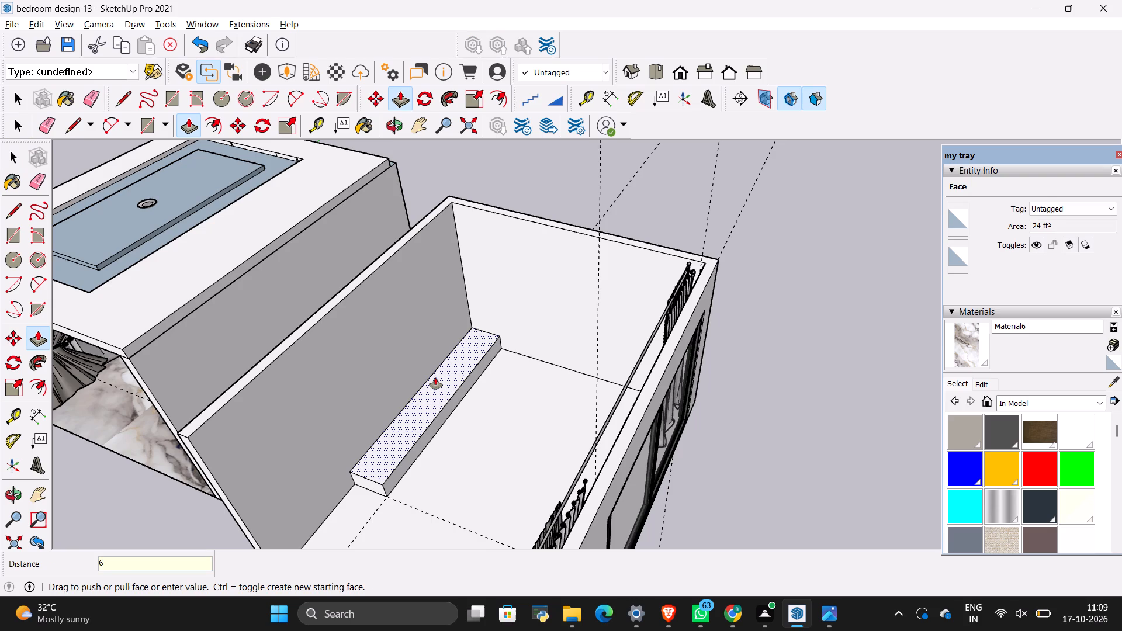
key(shift+quotedbl)
key(Return)
Pull a new section up 9' 6" from the base block's top face, level with the top of the side wall.
click(449, 390)
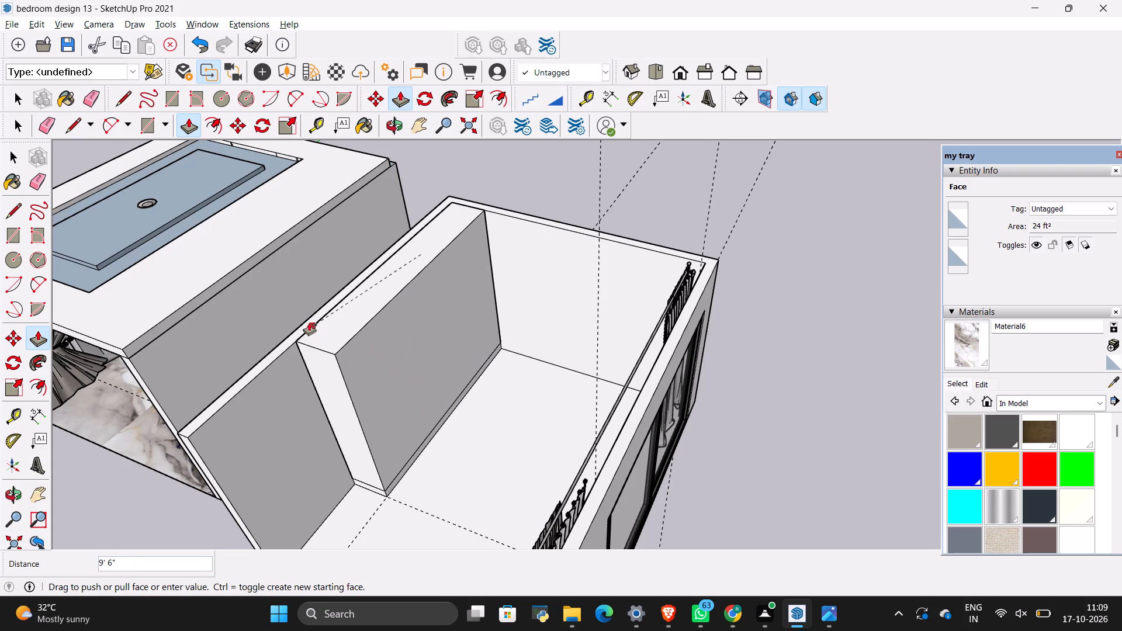
click(296, 330)
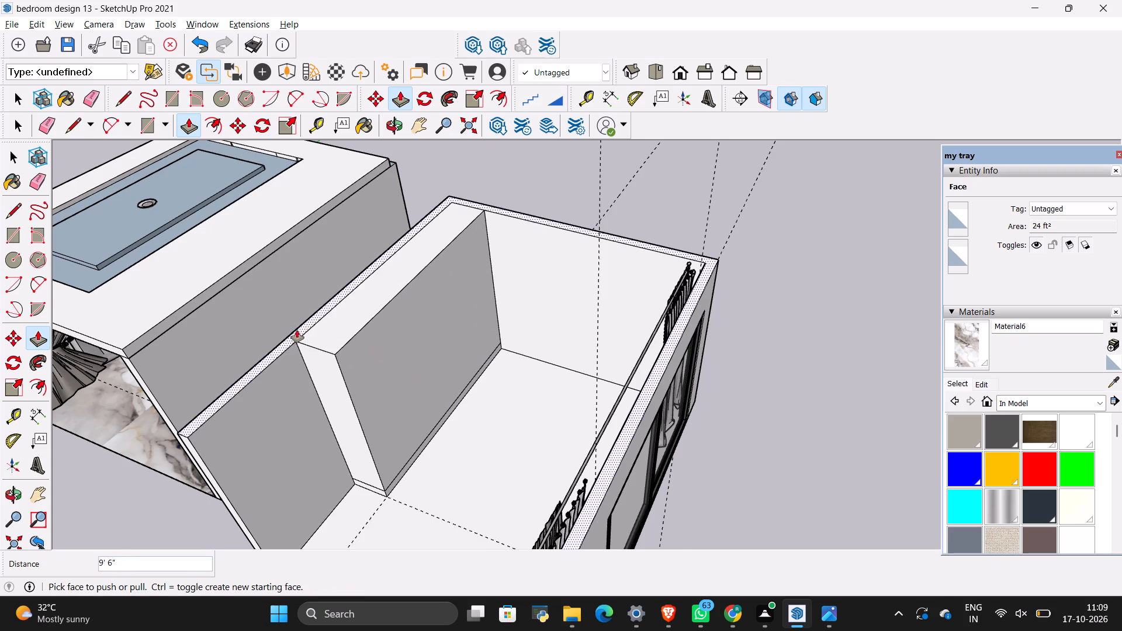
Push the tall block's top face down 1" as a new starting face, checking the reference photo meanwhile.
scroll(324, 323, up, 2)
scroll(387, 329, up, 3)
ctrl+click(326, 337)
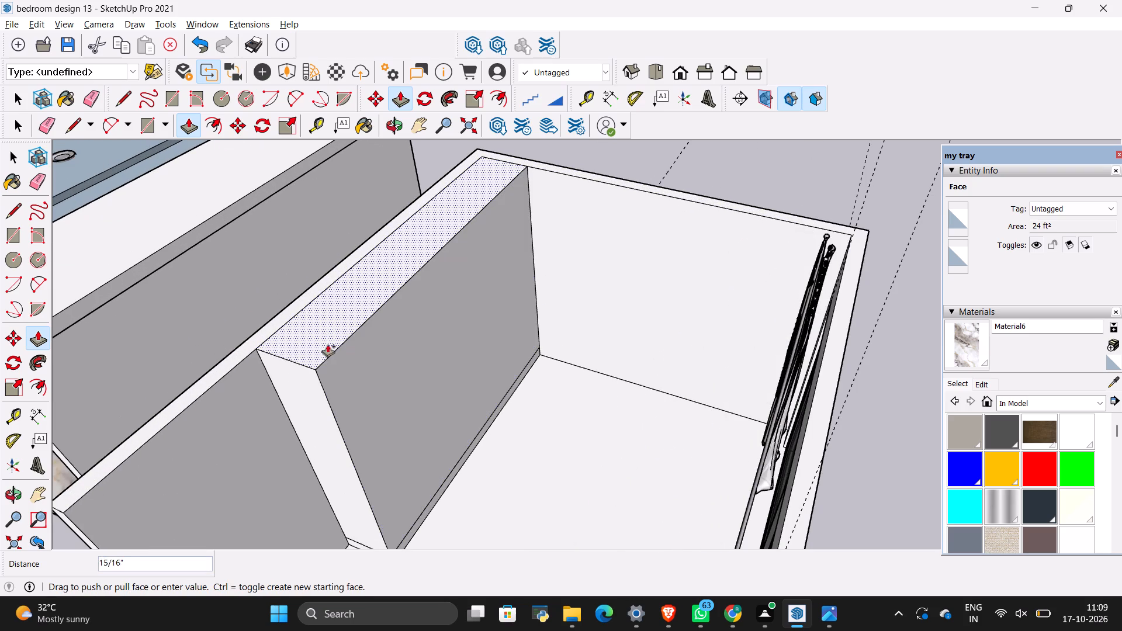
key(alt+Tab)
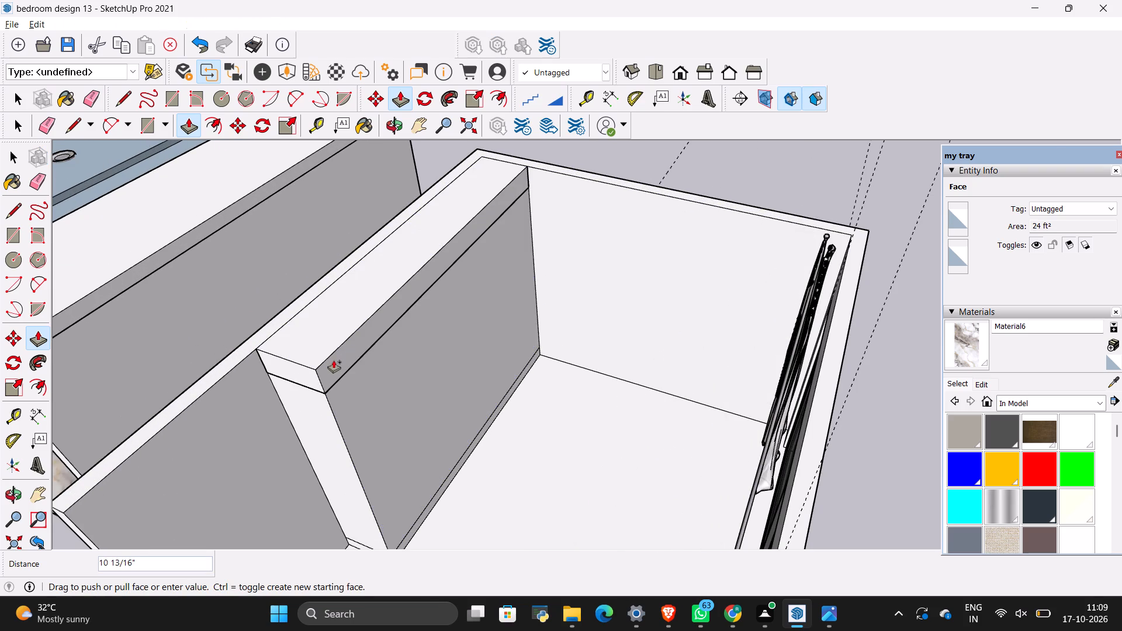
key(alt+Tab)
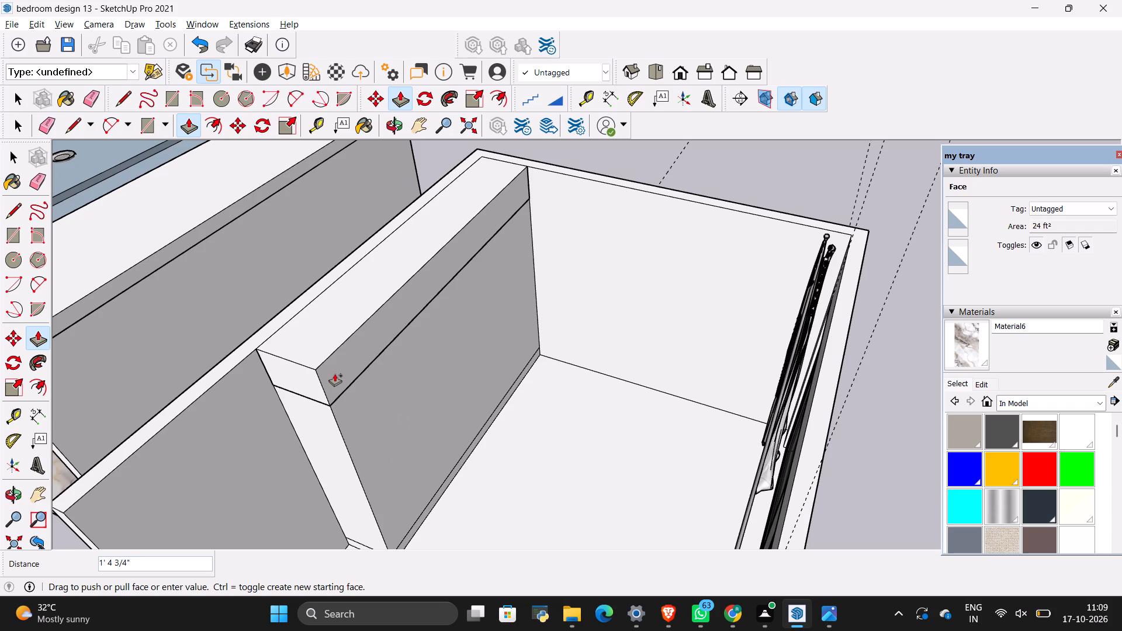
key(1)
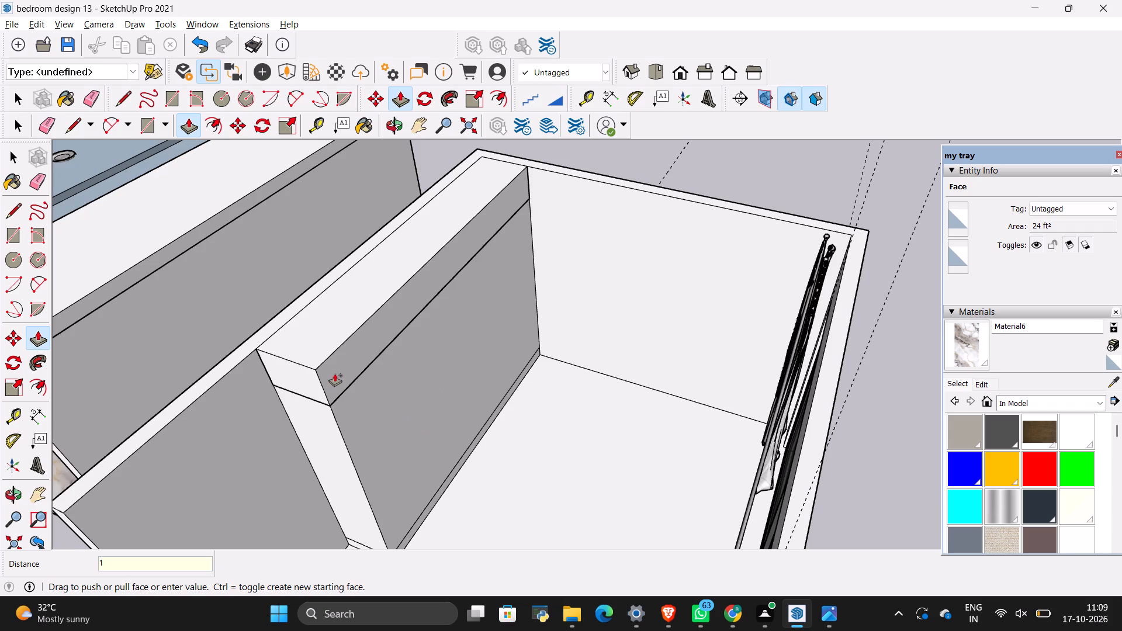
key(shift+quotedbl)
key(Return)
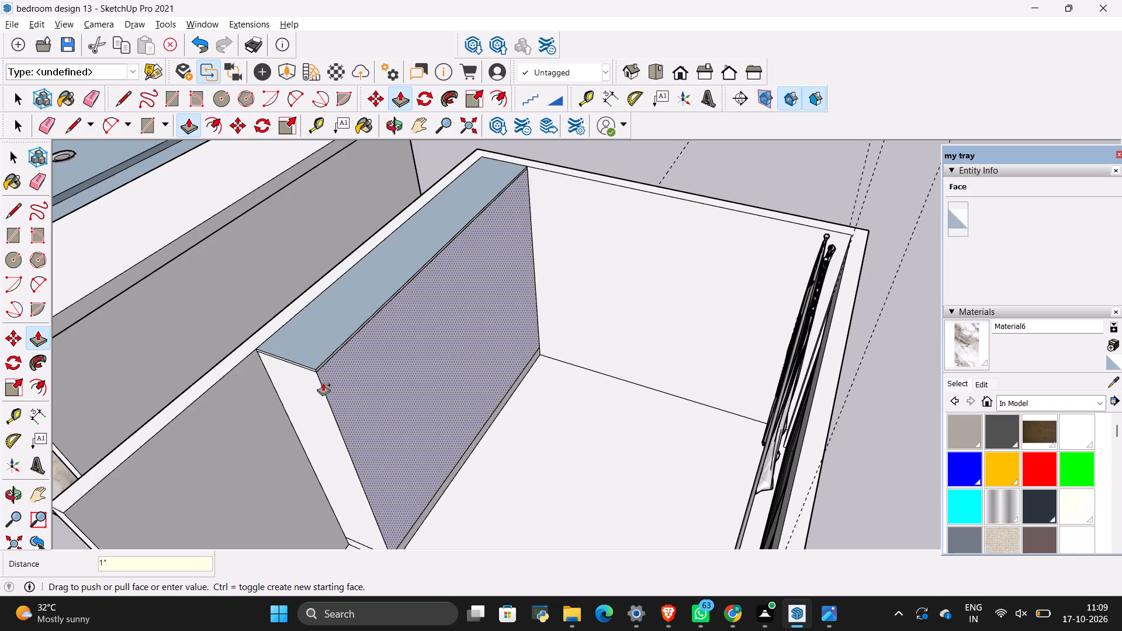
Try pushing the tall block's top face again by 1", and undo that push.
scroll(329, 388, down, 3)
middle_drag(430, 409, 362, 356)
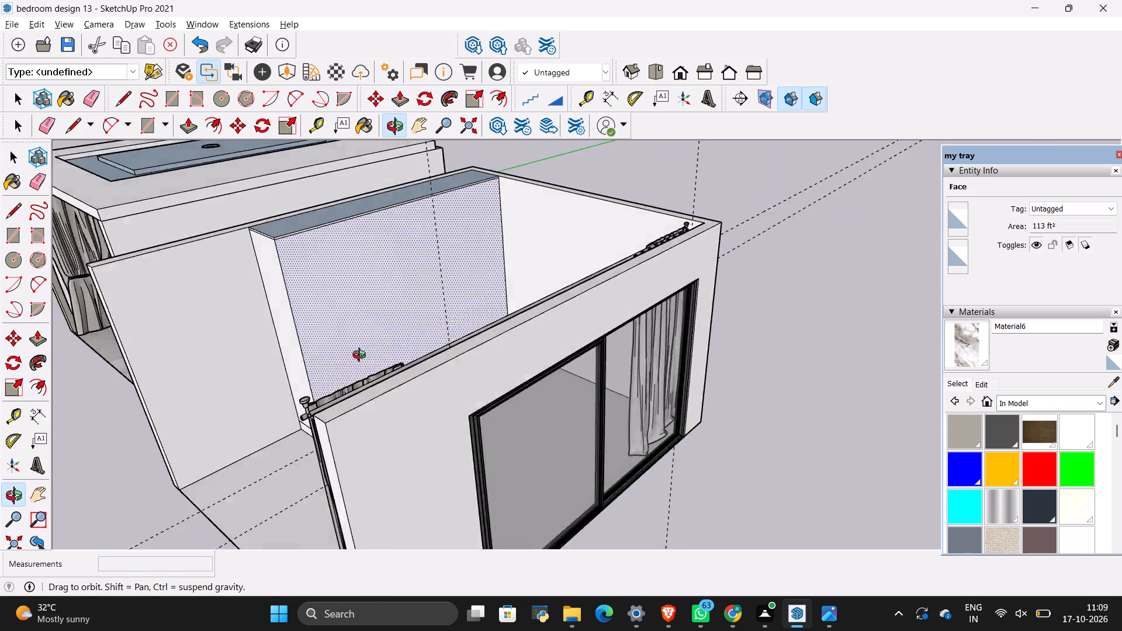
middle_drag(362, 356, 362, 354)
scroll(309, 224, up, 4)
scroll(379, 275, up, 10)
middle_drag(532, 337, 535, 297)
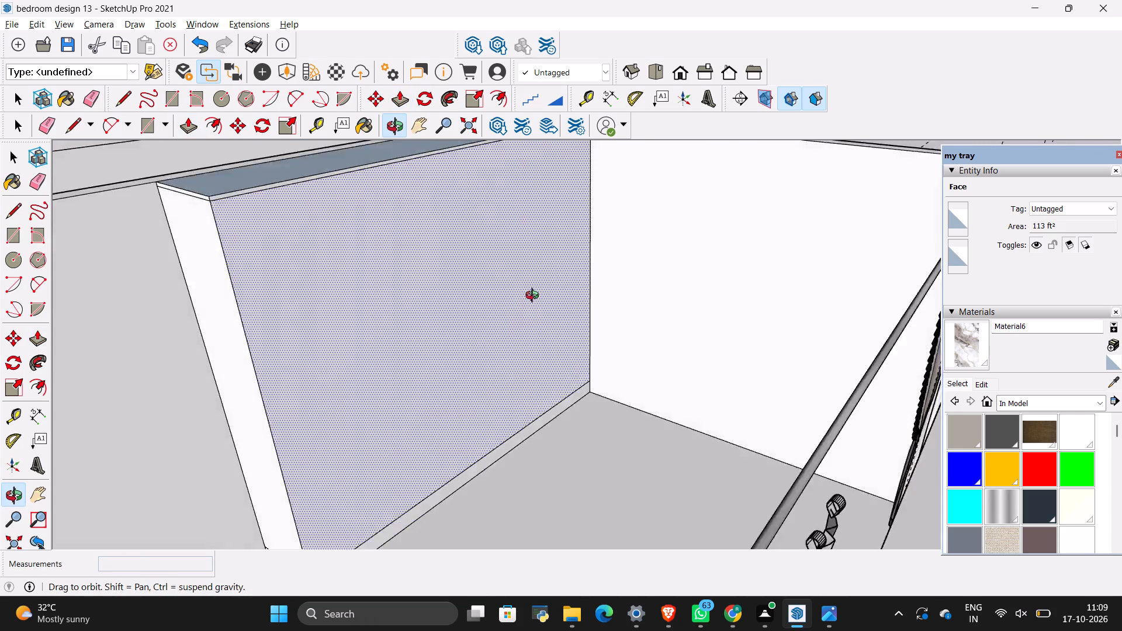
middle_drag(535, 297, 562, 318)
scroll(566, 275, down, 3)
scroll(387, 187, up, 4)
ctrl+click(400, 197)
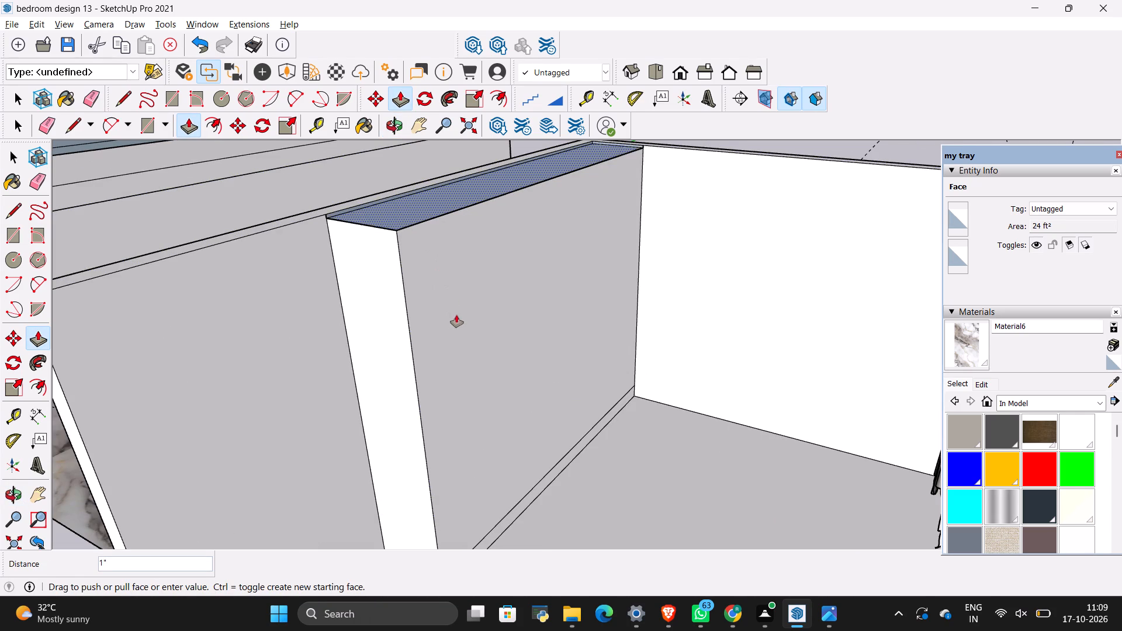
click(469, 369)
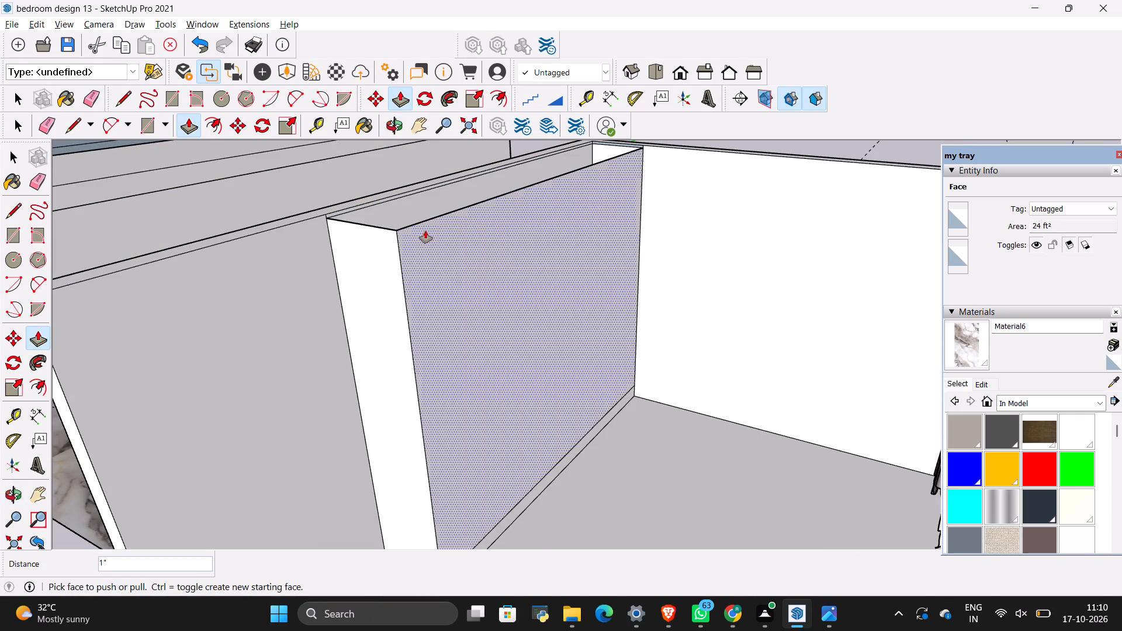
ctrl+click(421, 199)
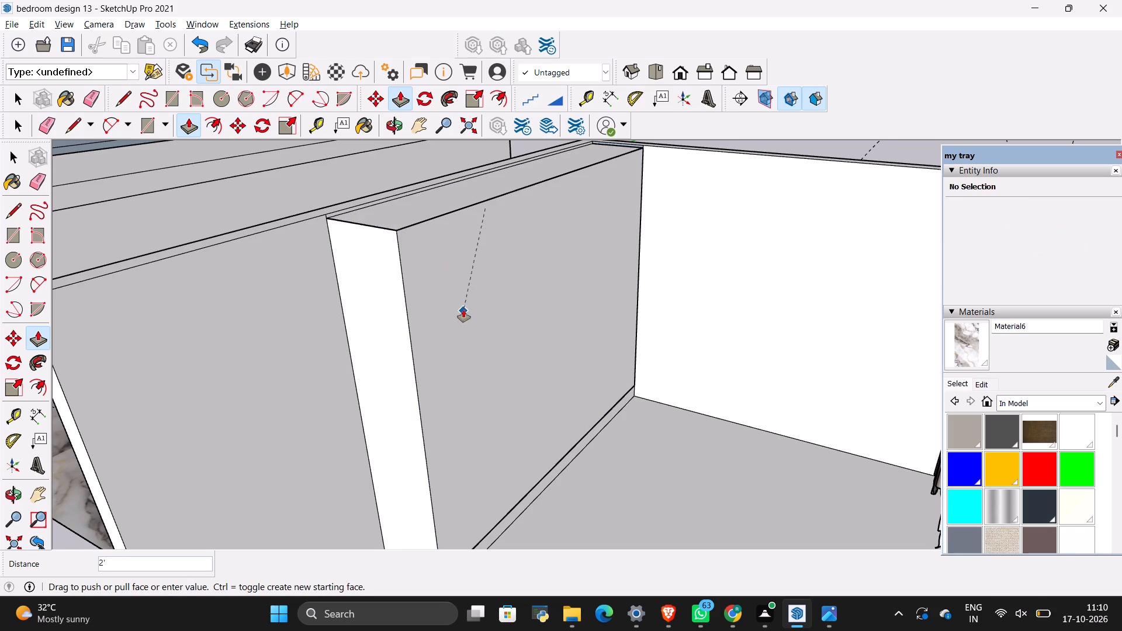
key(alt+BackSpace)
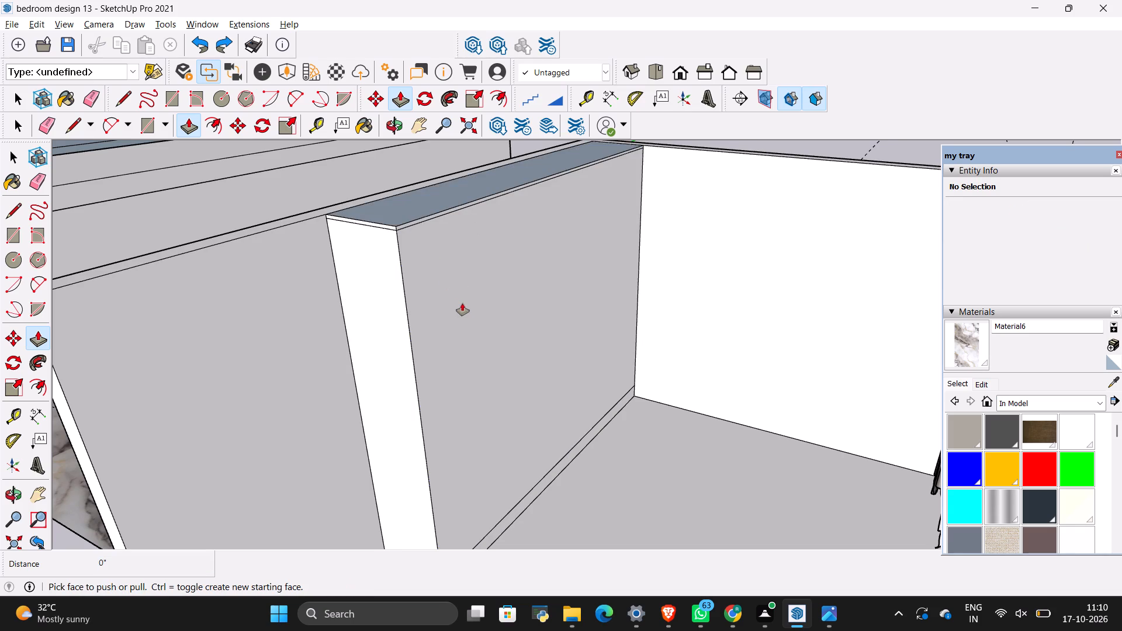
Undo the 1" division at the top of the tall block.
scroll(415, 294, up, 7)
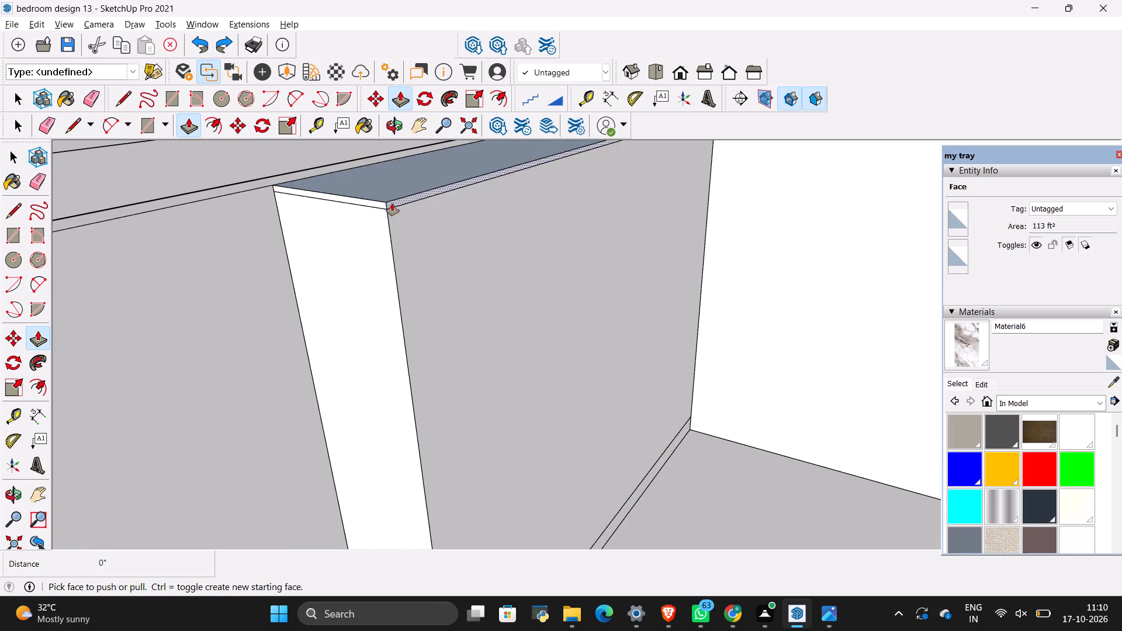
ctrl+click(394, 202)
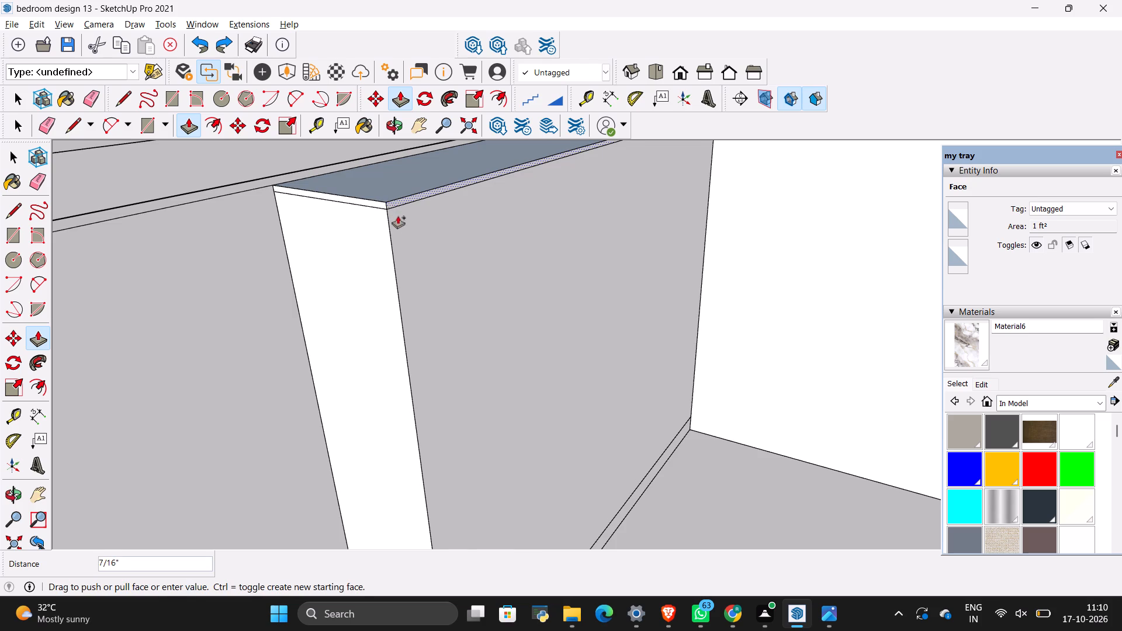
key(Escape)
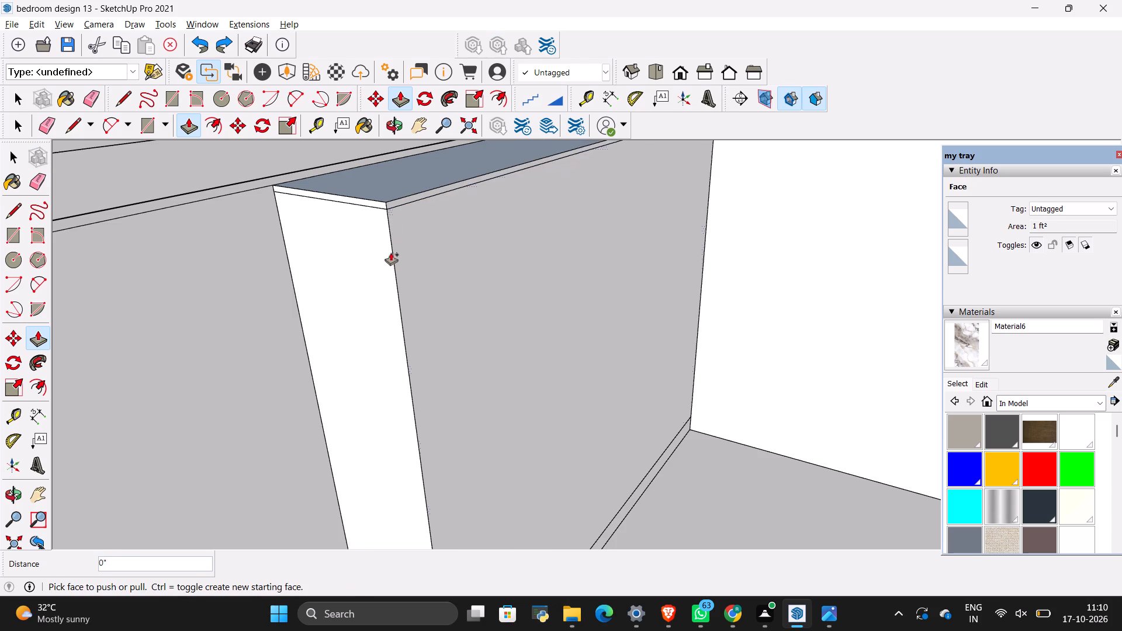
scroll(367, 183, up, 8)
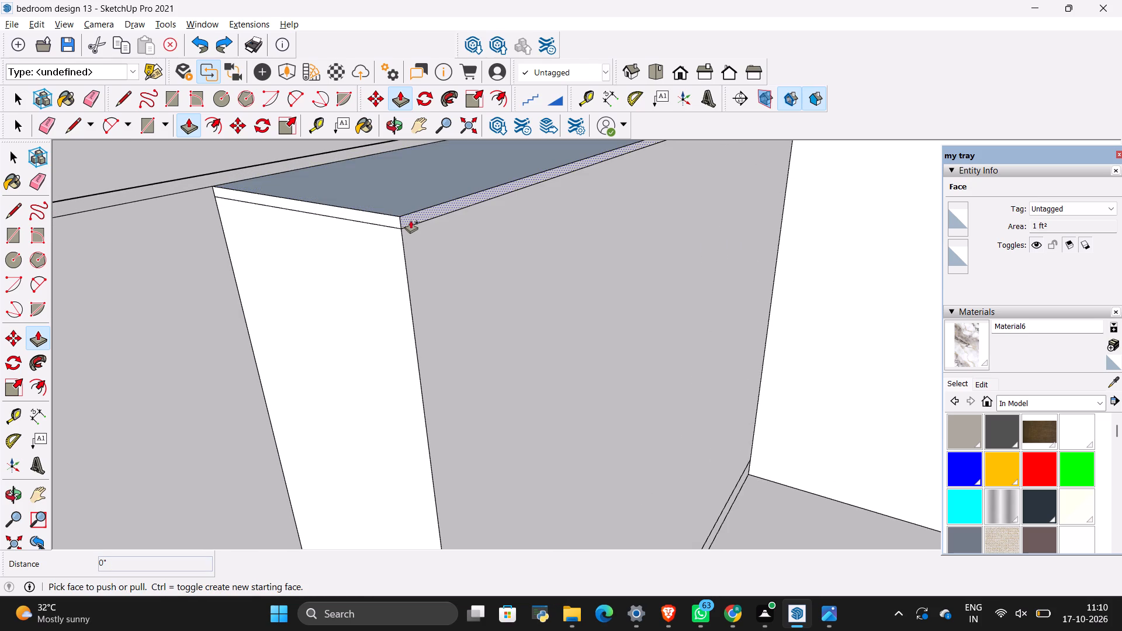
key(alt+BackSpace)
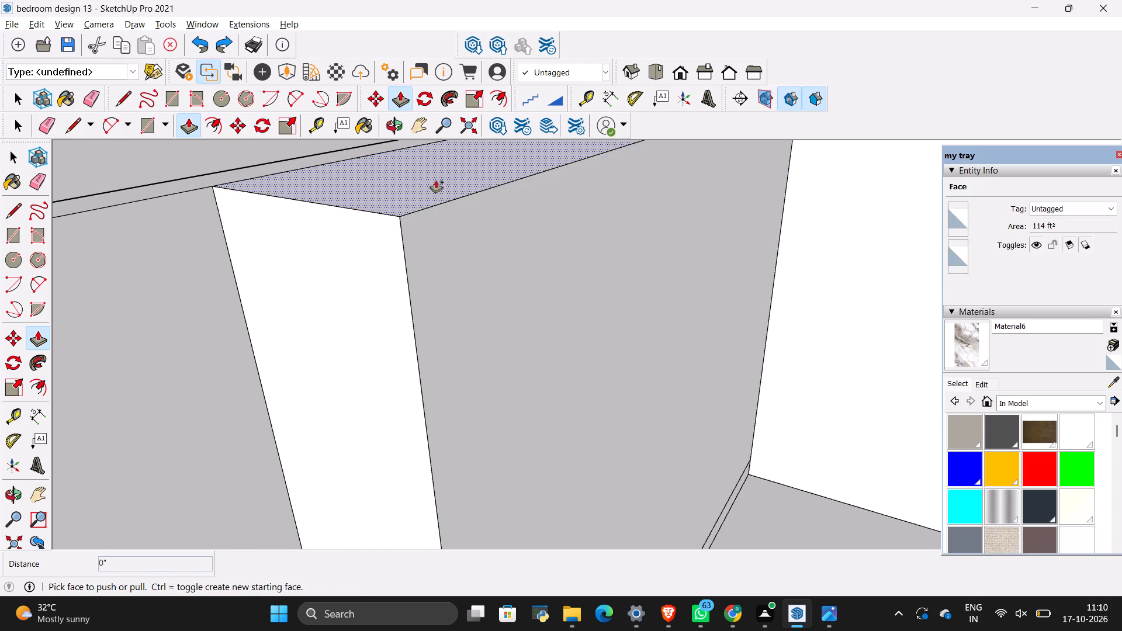
Push the tall block's top face down 2' as a new starting face to divide off an upper section.
click(436, 181)
key(BackSpace)
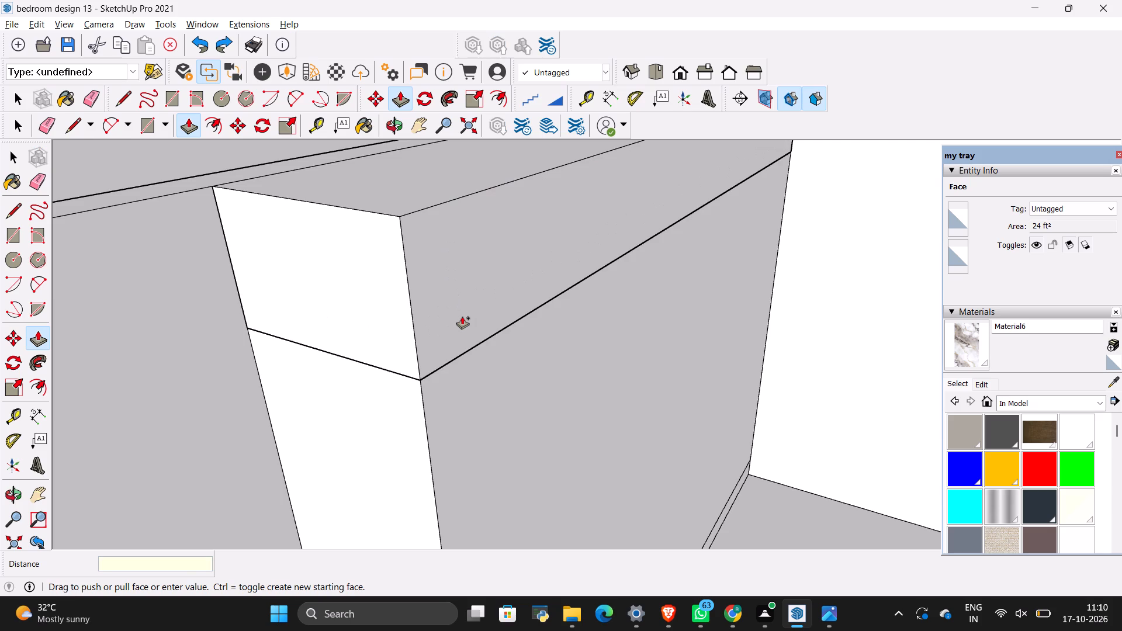
text(2')
key(Return)
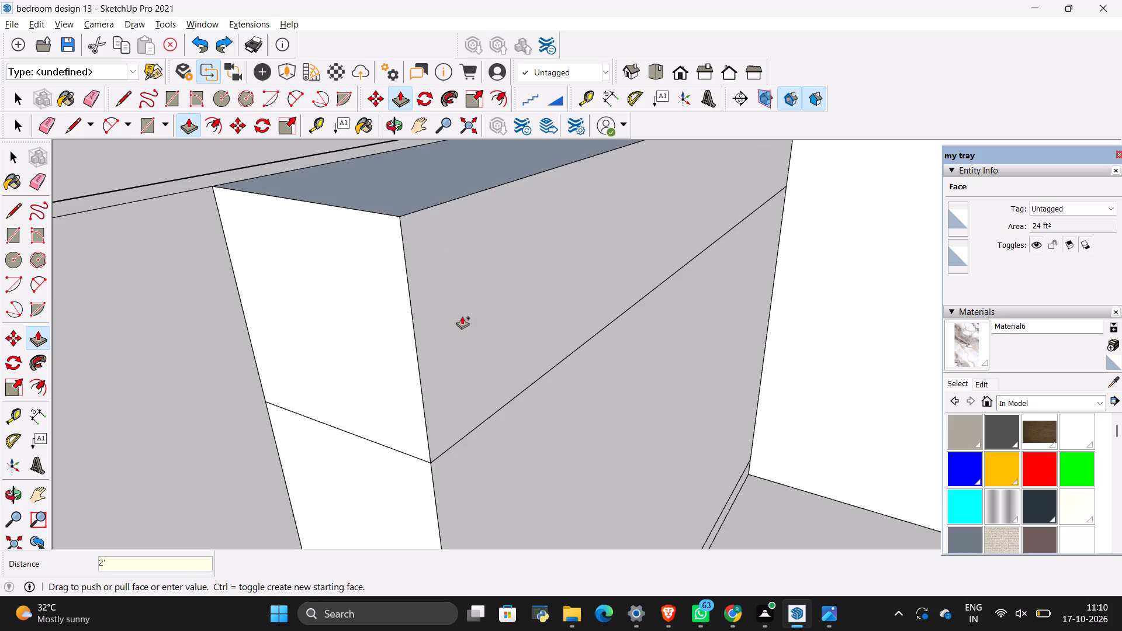
Push the tall block's top face down 2" as a new starting face to divide off a thin top band.
scroll(424, 206, up, 1)
ctrl+click(413, 179)
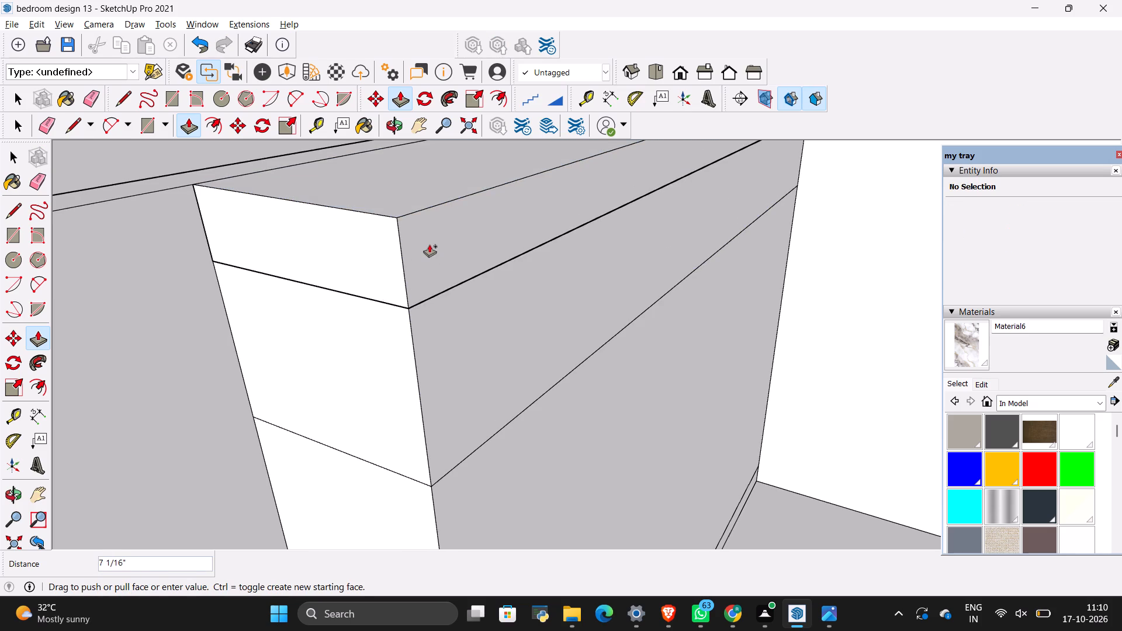
key(BackSpace)
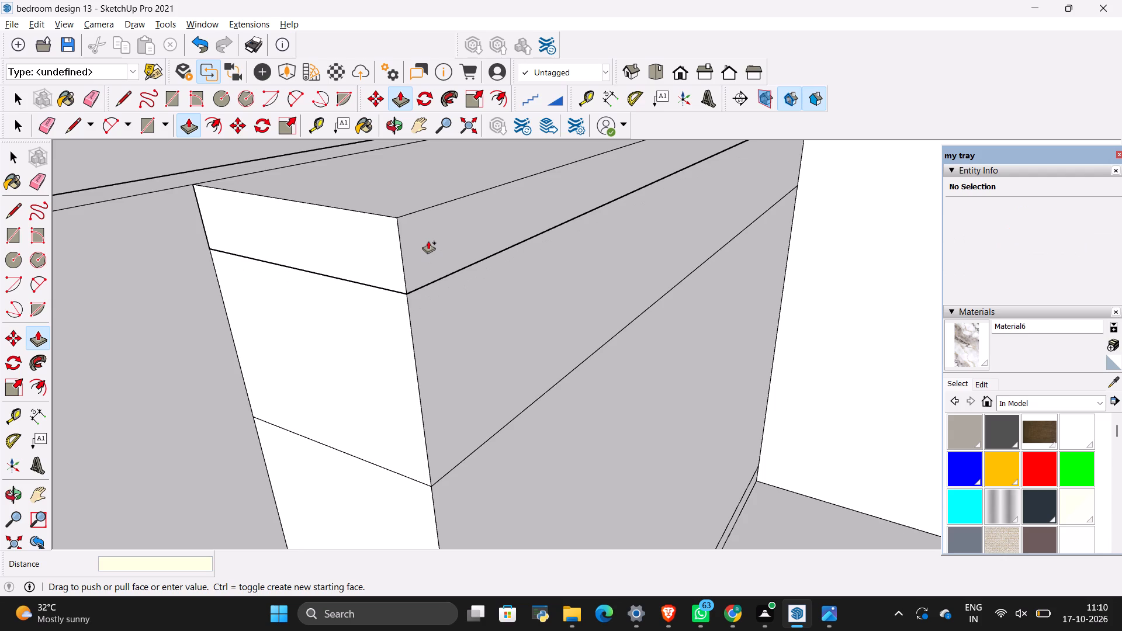
key(2)
key(shift+quotedbl)
key(Return)
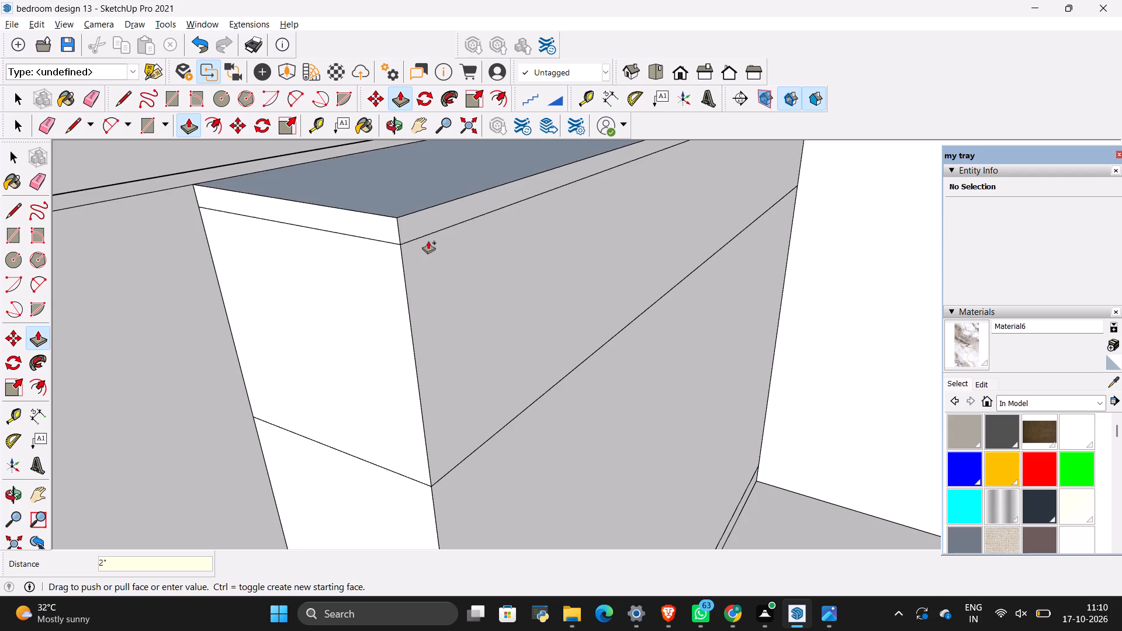
scroll(315, 233, down, 5)
key(space)
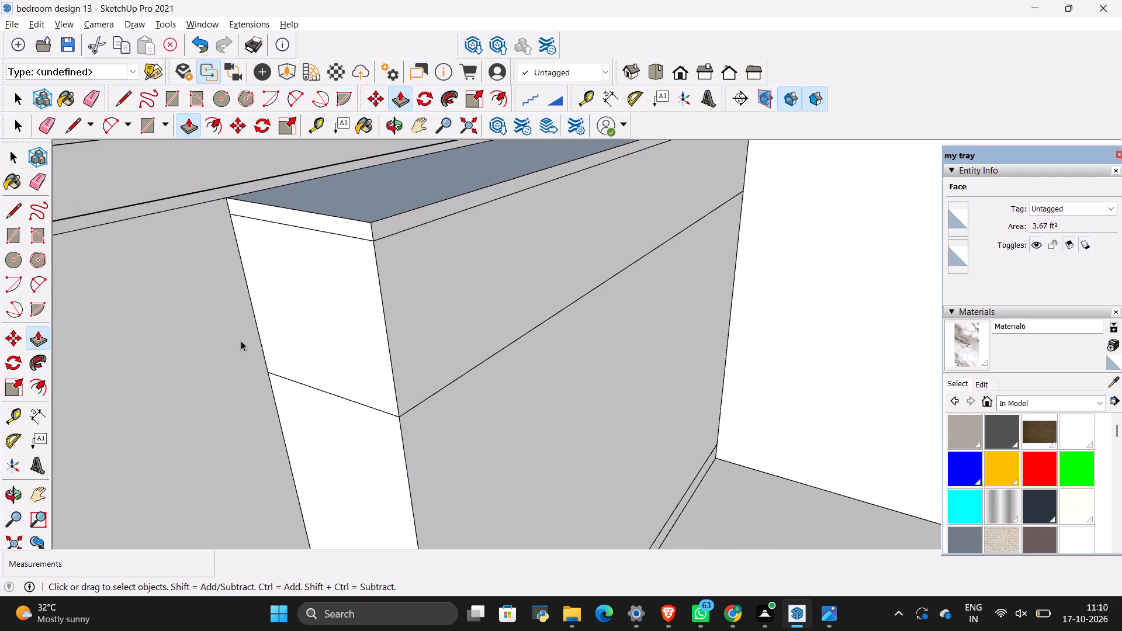
Erase the vertical dashed guide line crossing in front of the tall block.
click(226, 364)
scroll(274, 412, down, 5)
middle_drag(565, 379, 416, 415)
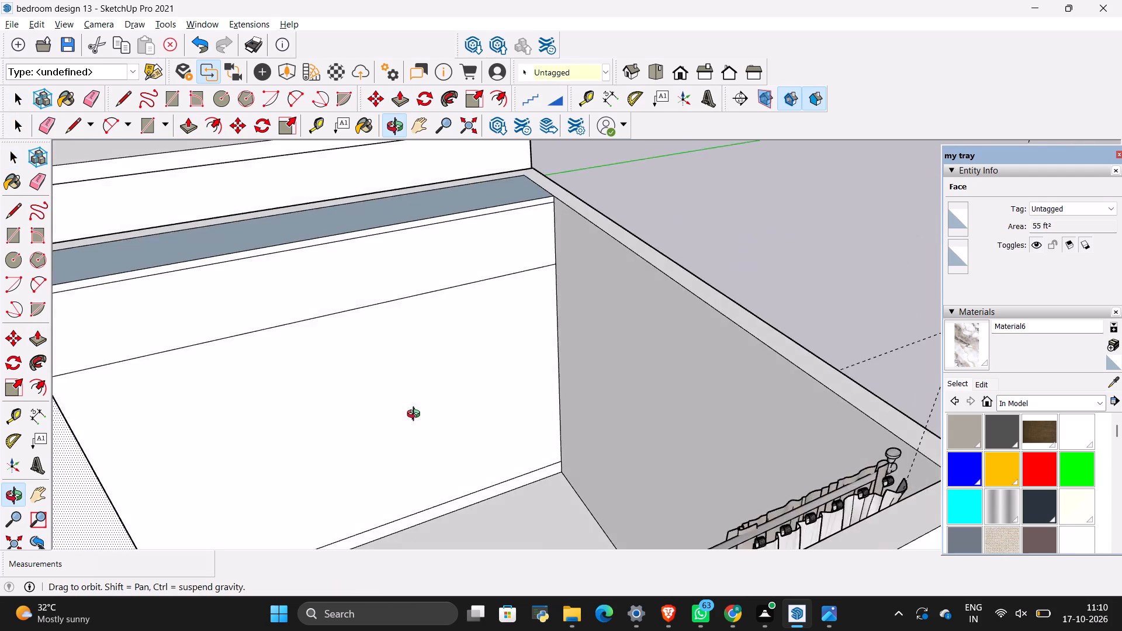
middle_drag(416, 415, 497, 375)
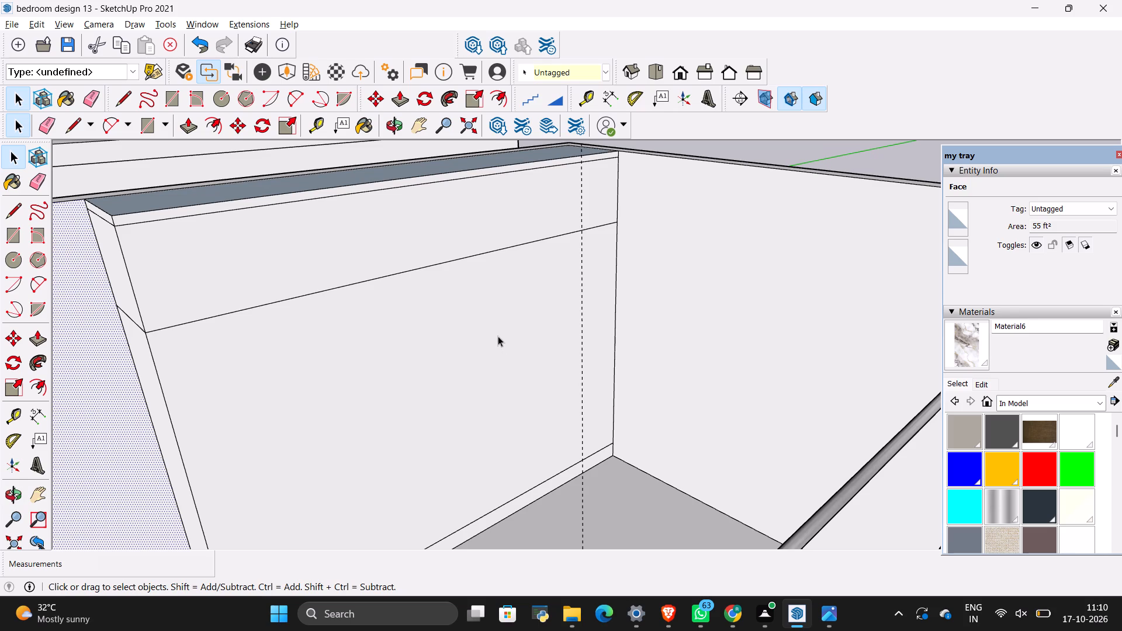
scroll(498, 328, down, 4)
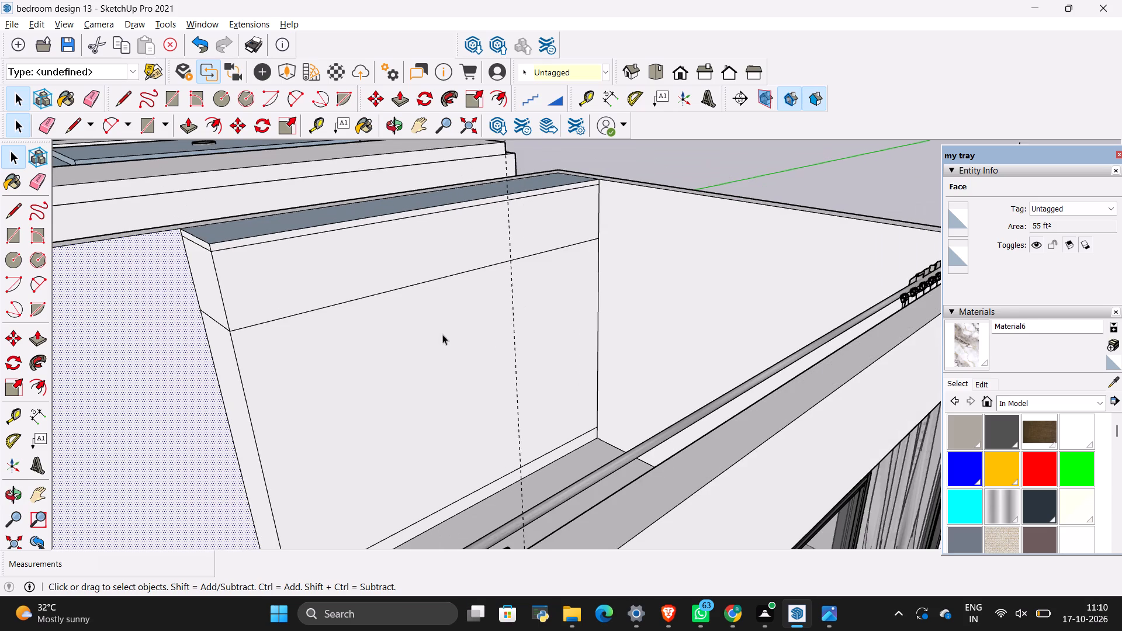
middle_drag(527, 311, 458, 359)
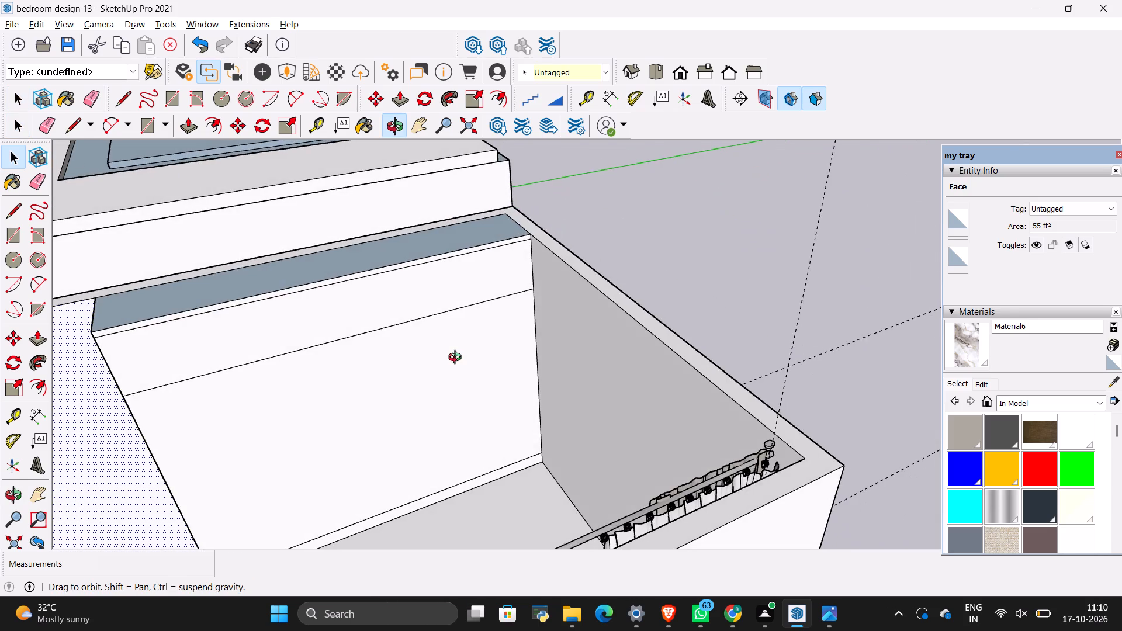
middle_drag(458, 359, 542, 313)
middle_drag(541, 318, 528, 345)
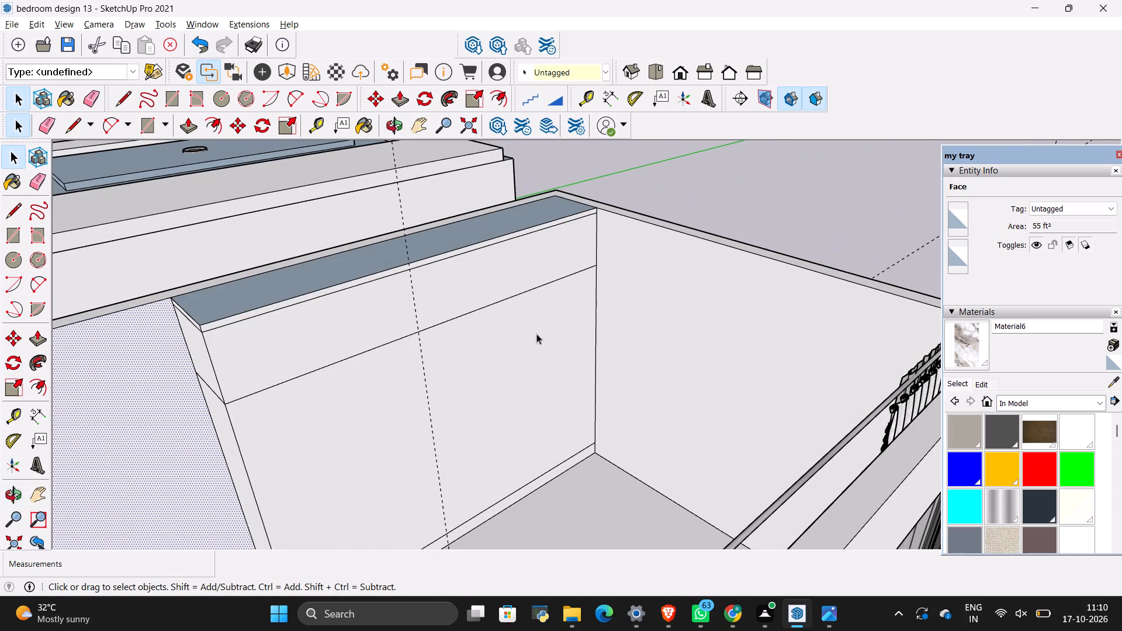
key(e)
drag(464, 368, 420, 424)
key(space)
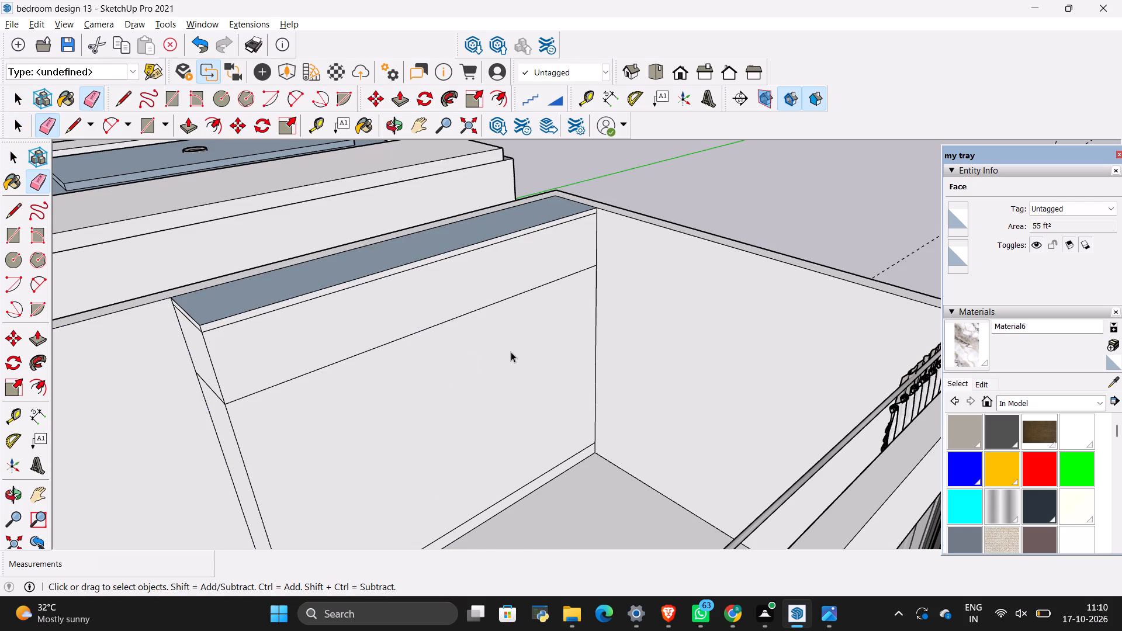
Divide the 12' horizontal edge below the tall block's upper section, on its front face, into 6 equal segments.
scroll(512, 351, down, 5)
middle_drag(469, 400, 527, 360)
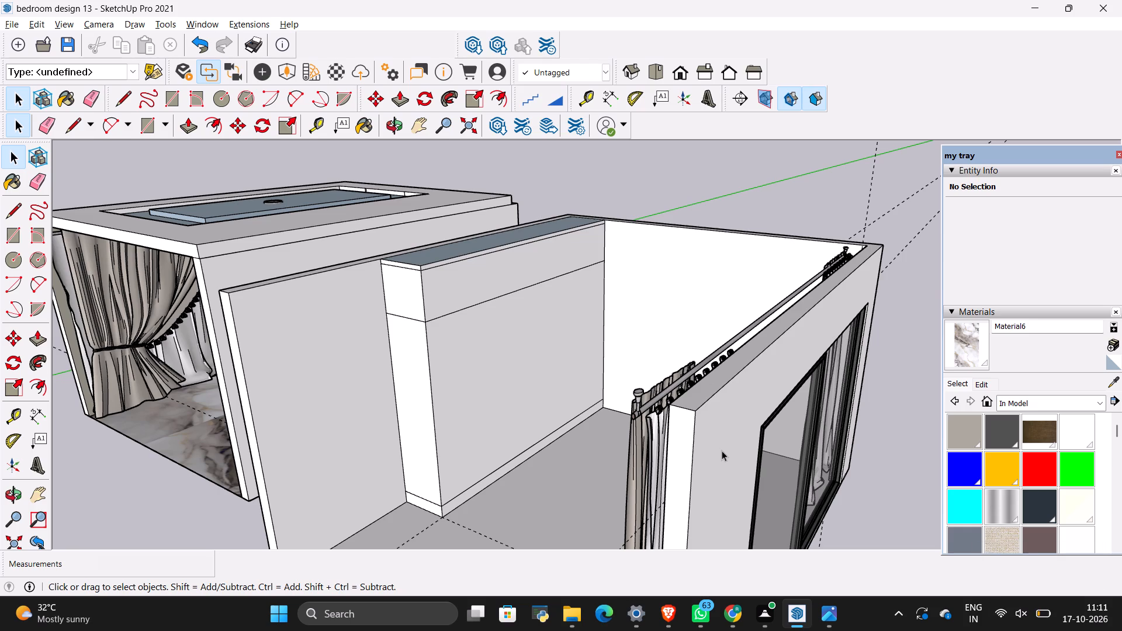
scroll(586, 386, down, 3)
scroll(512, 367, up, 3)
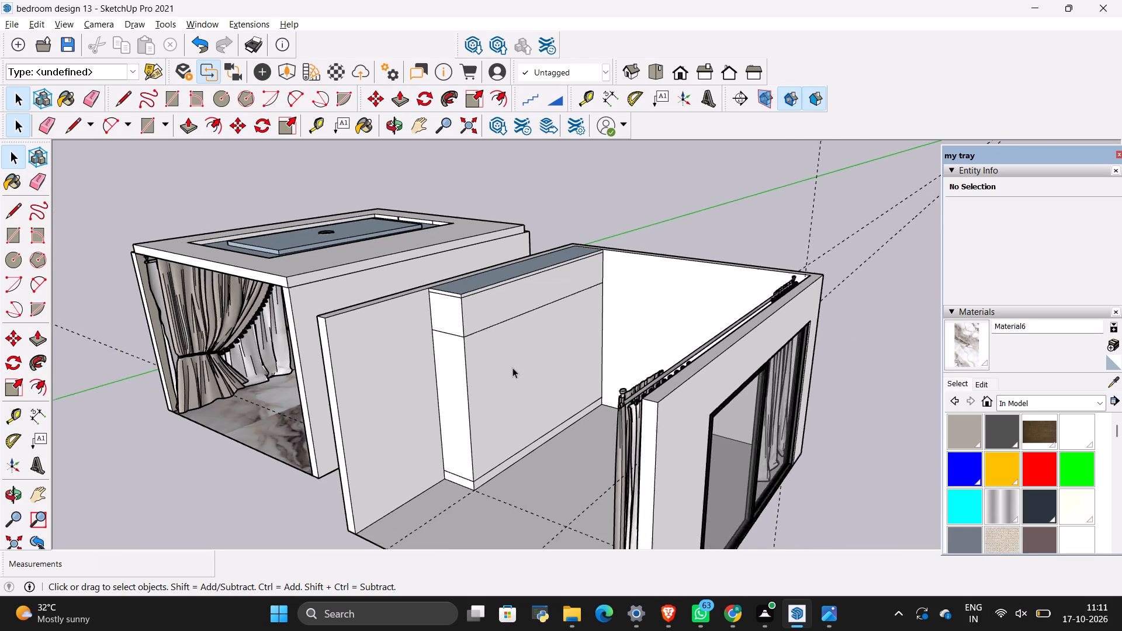
scroll(527, 382, up, 1)
middle_drag(528, 384, 436, 407)
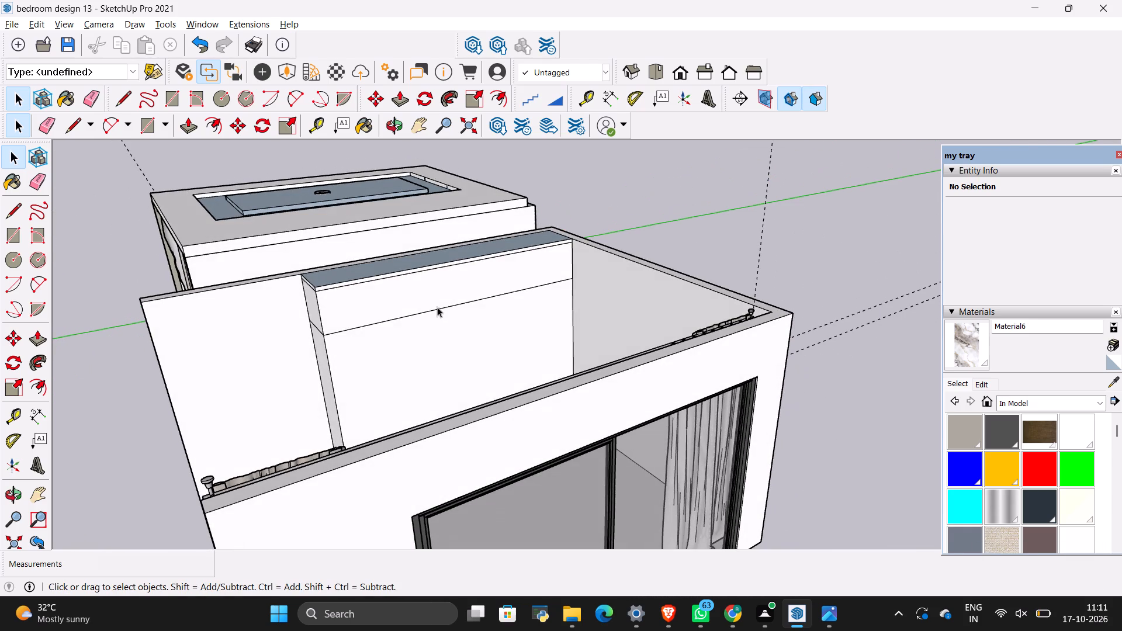
click(441, 309)
right_click(442, 306)
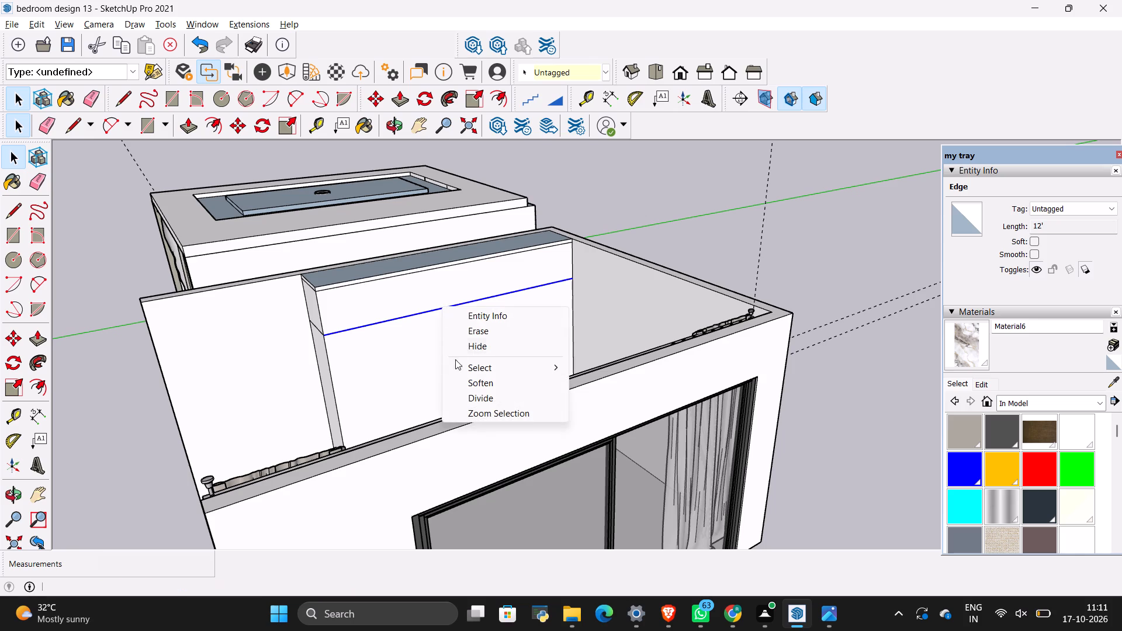
click(462, 395)
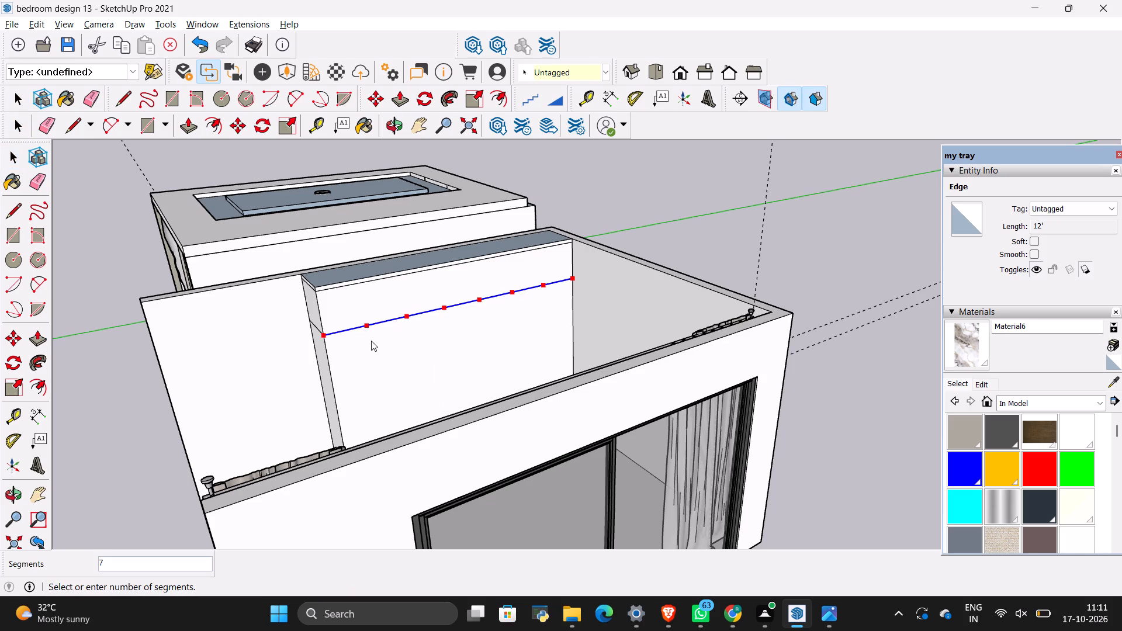
click(377, 338)
Divide the tall block's 12' top front edge into 6 equal segments.
scroll(389, 325, down, 4)
middle_drag(497, 453, 568, 544)
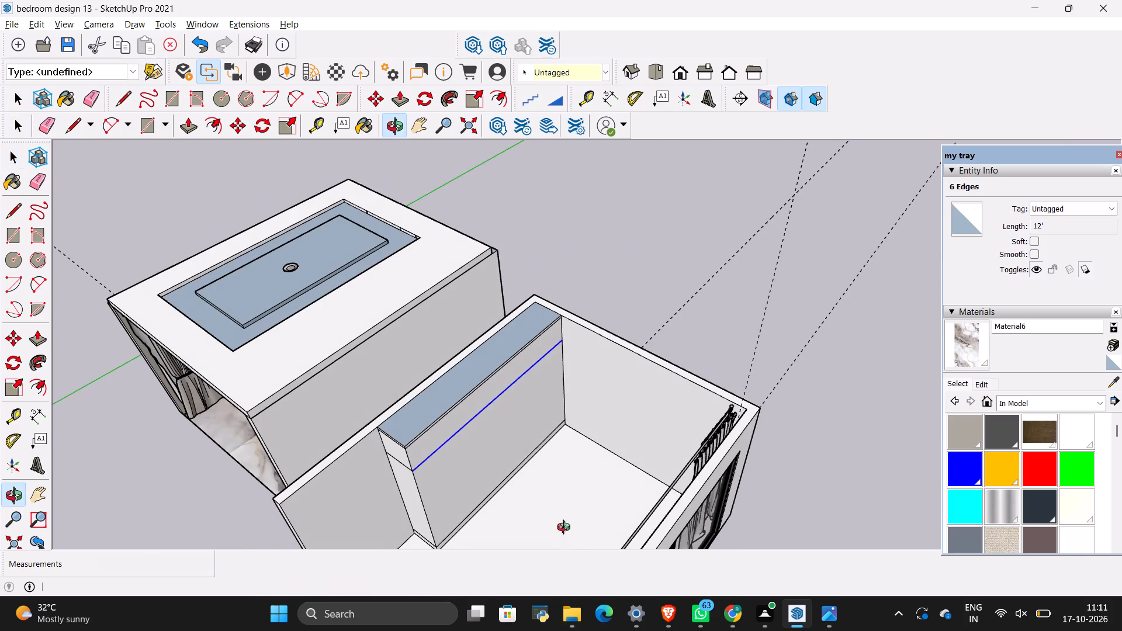
scroll(517, 429, down, 4)
scroll(497, 511, up, 7)
middle_drag(514, 500, 497, 476)
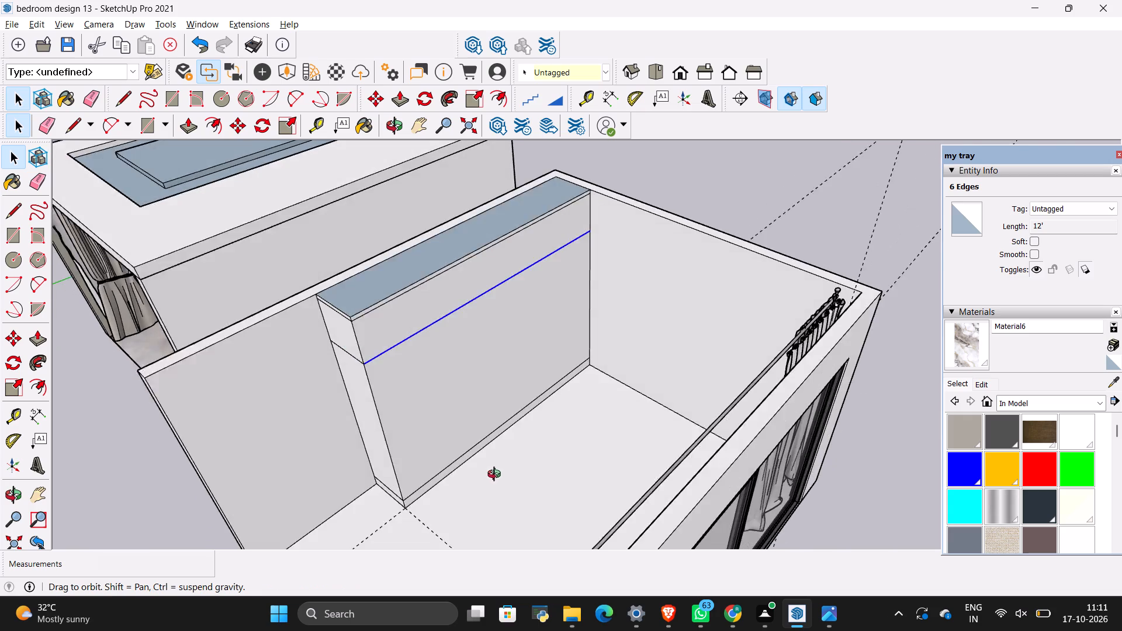
middle_drag(497, 476, 476, 452)
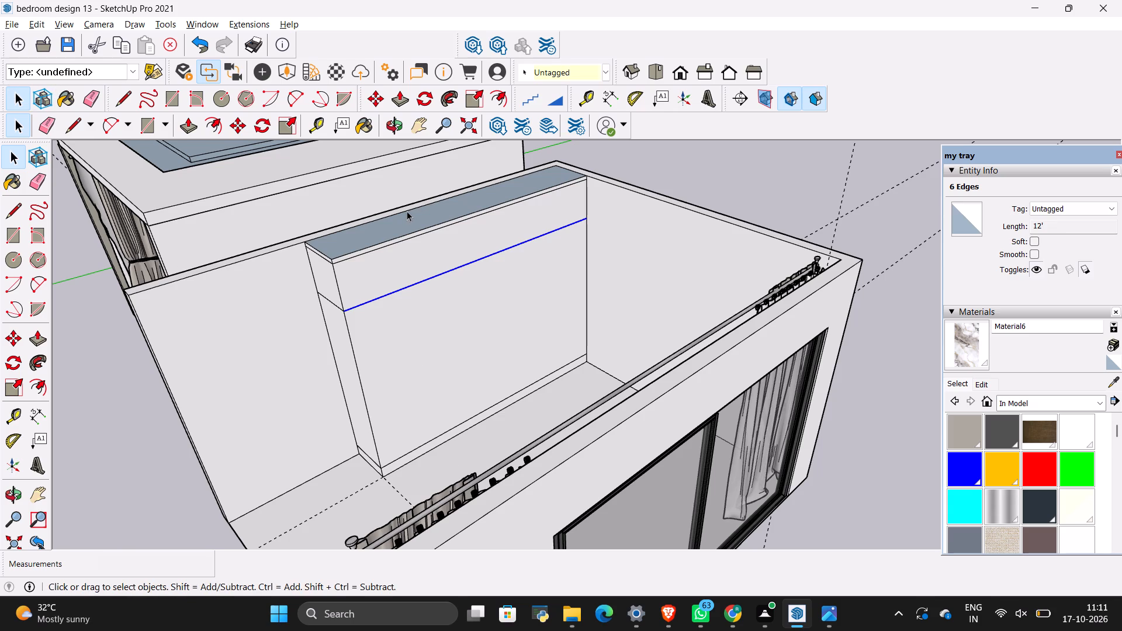
key(l)
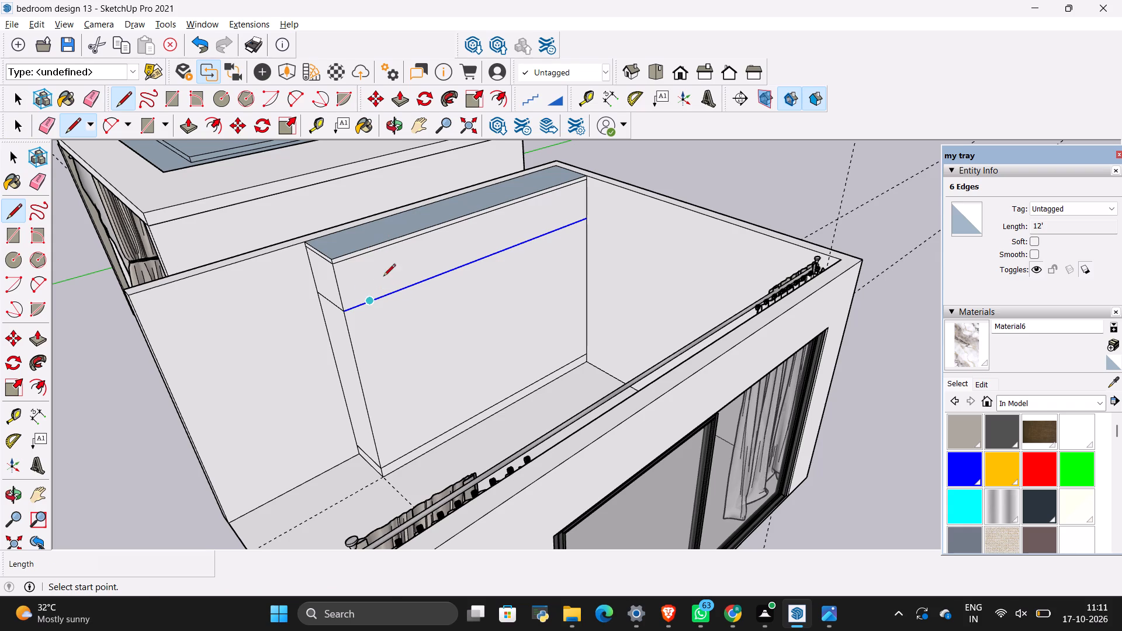
key(space)
scroll(387, 253, up, 6)
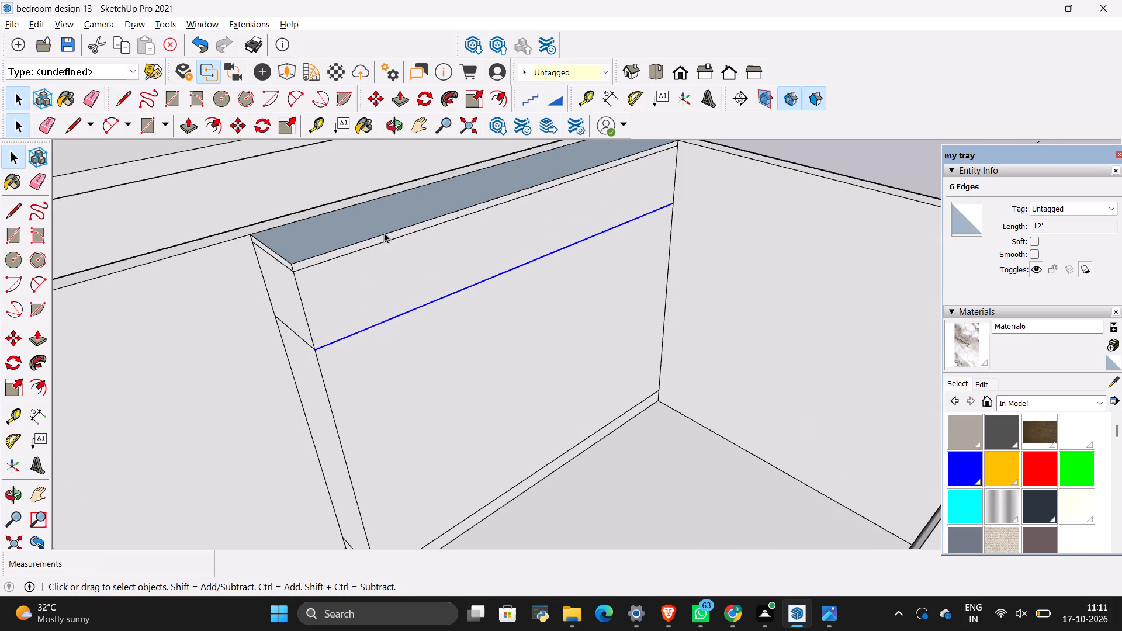
click(384, 233)
right_click(383, 237)
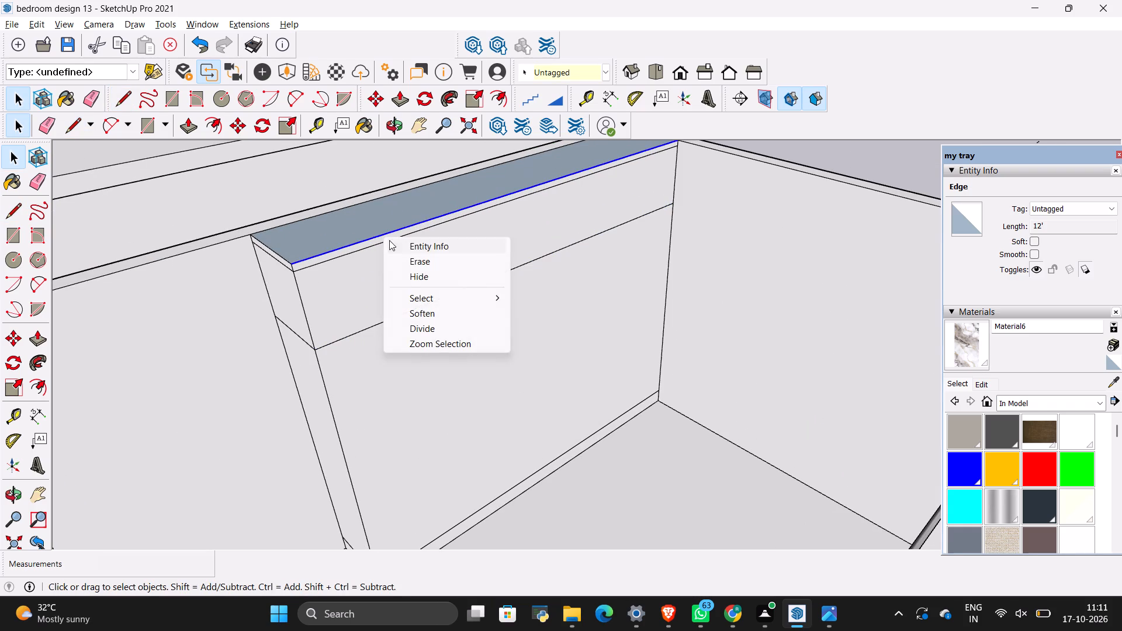
click(411, 323)
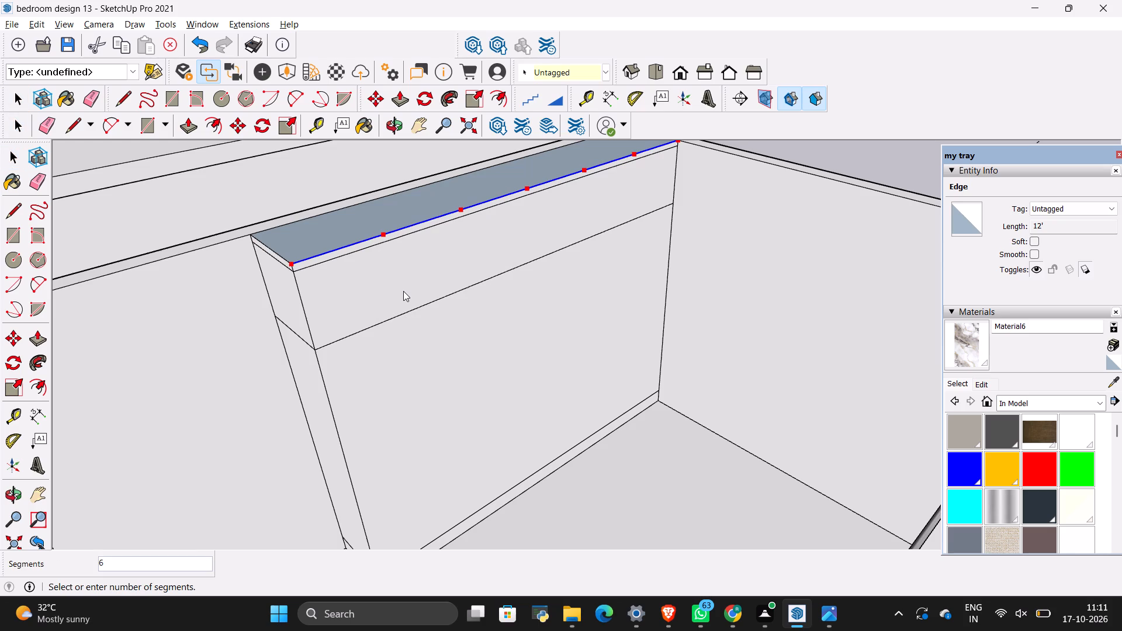
click(403, 291)
Draw five vertical 9' 6" lines from the top edge's division points down to the base line, splitting the block's front into six columns.
key(l)
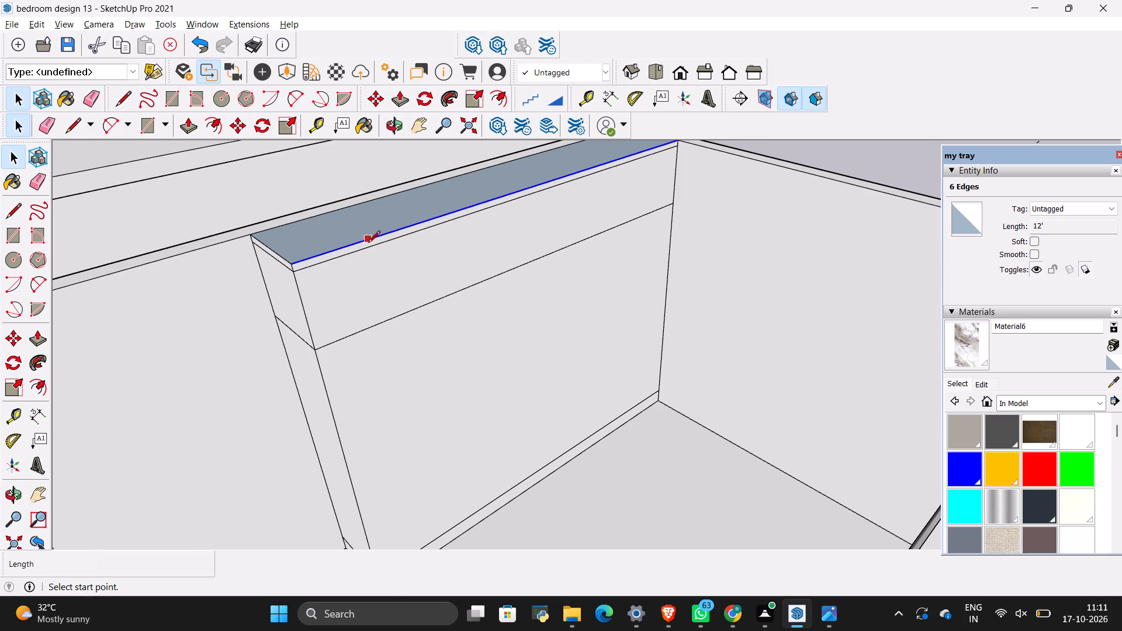
click(385, 237)
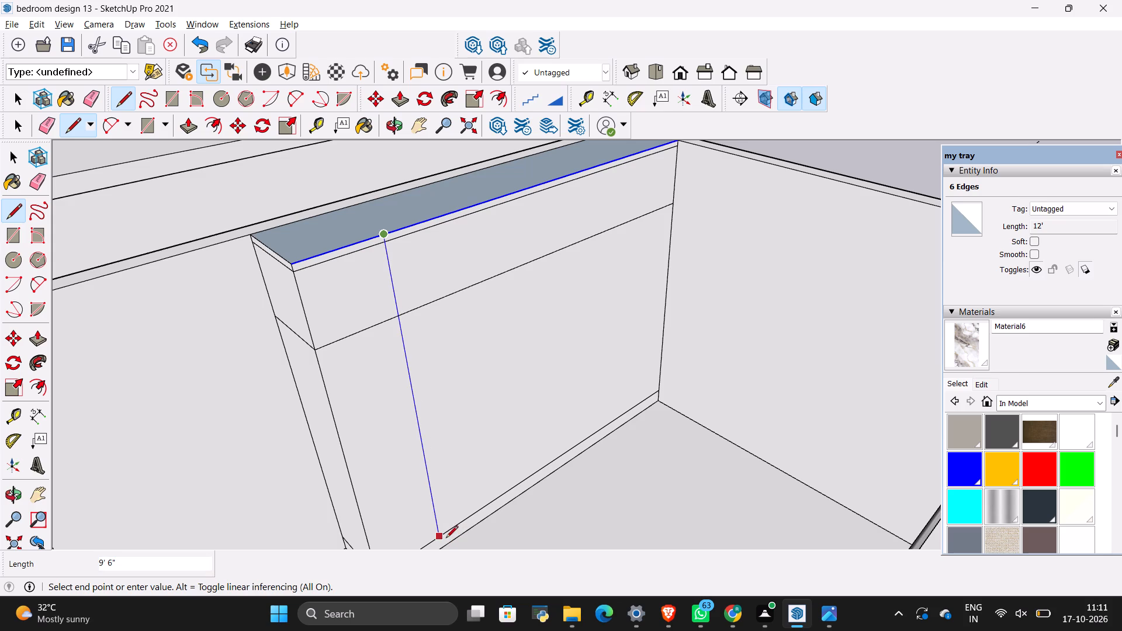
scroll(441, 497, down, 5)
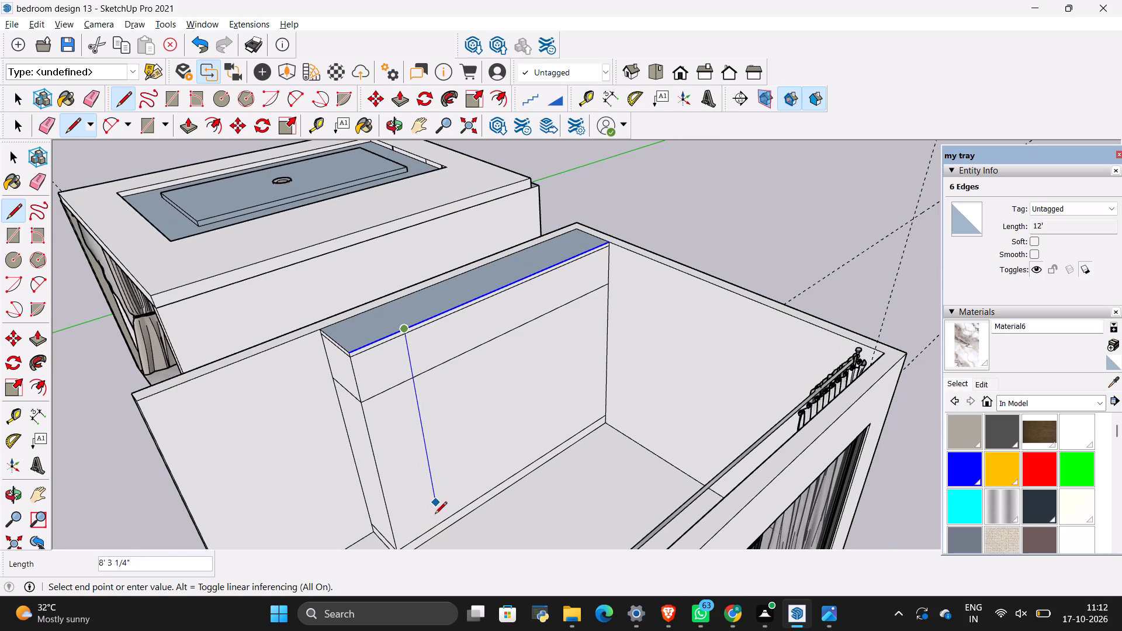
click(435, 523)
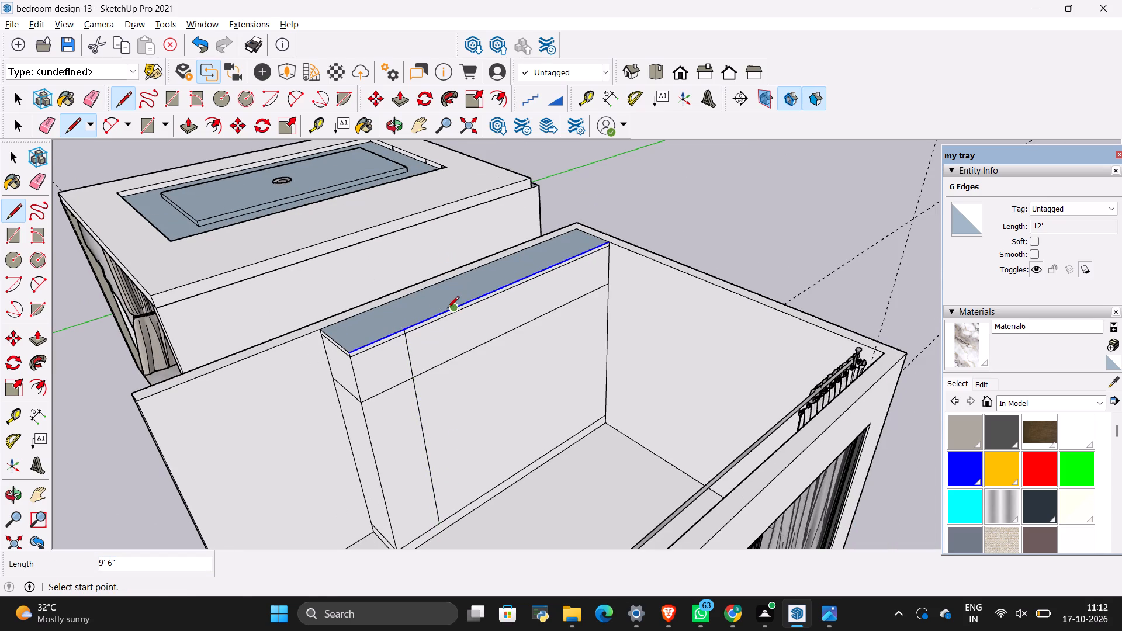
click(447, 309)
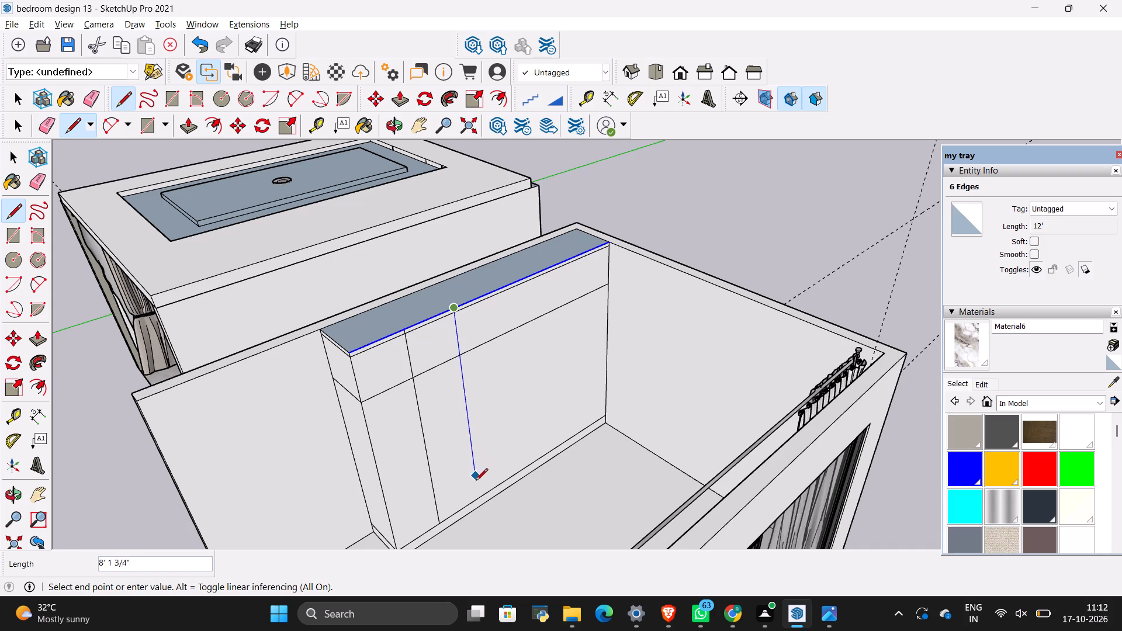
click(477, 498)
scroll(512, 387, up, 5)
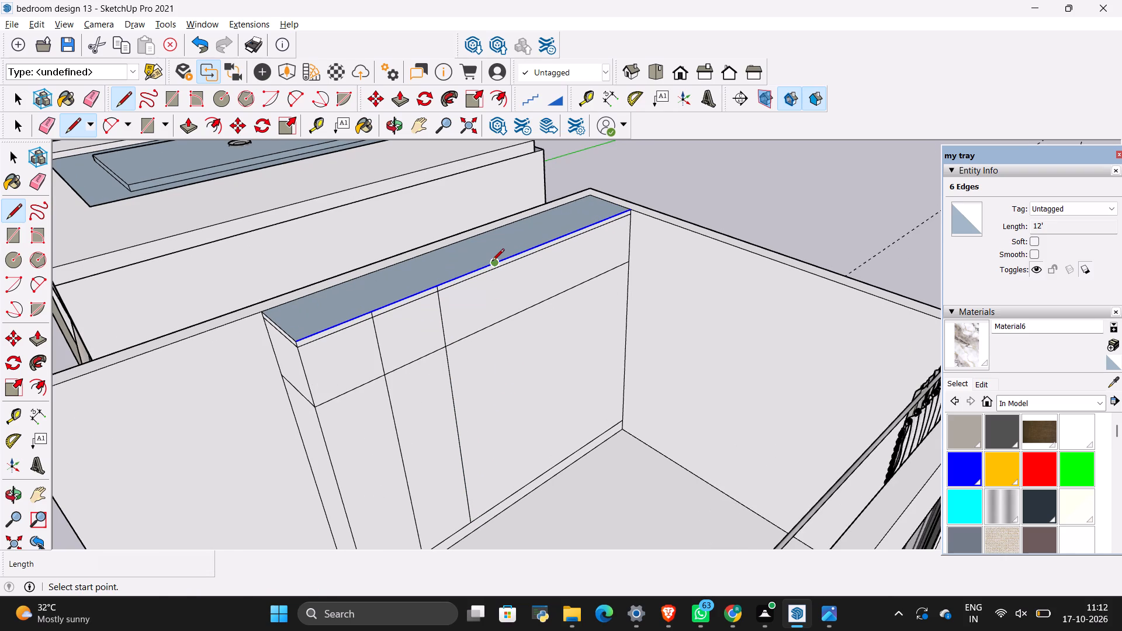
click(493, 260)
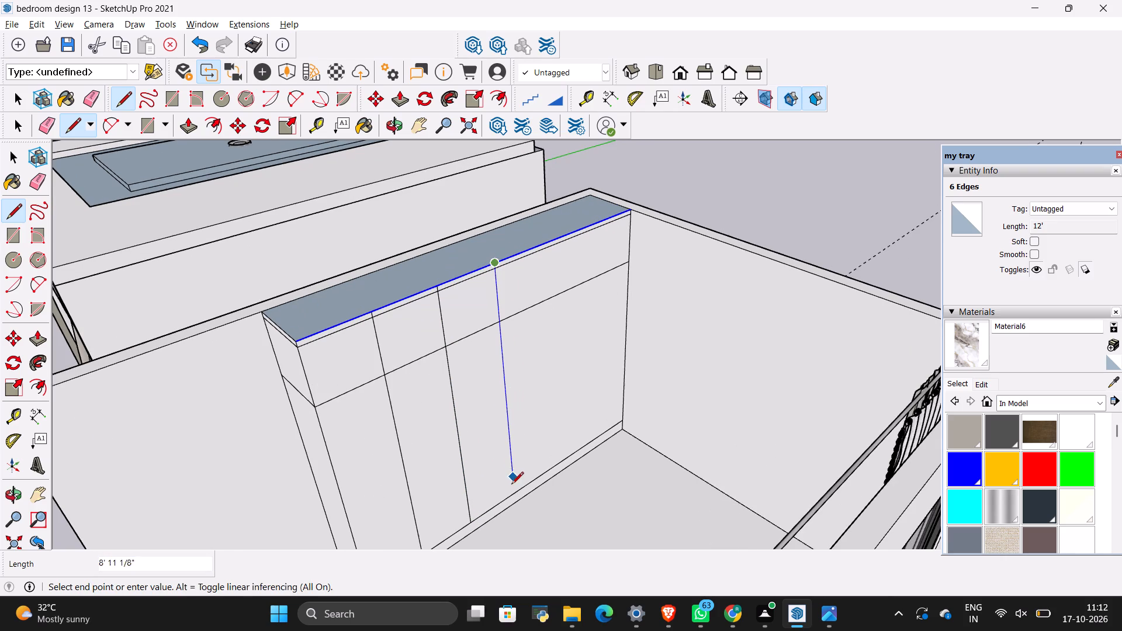
click(512, 493)
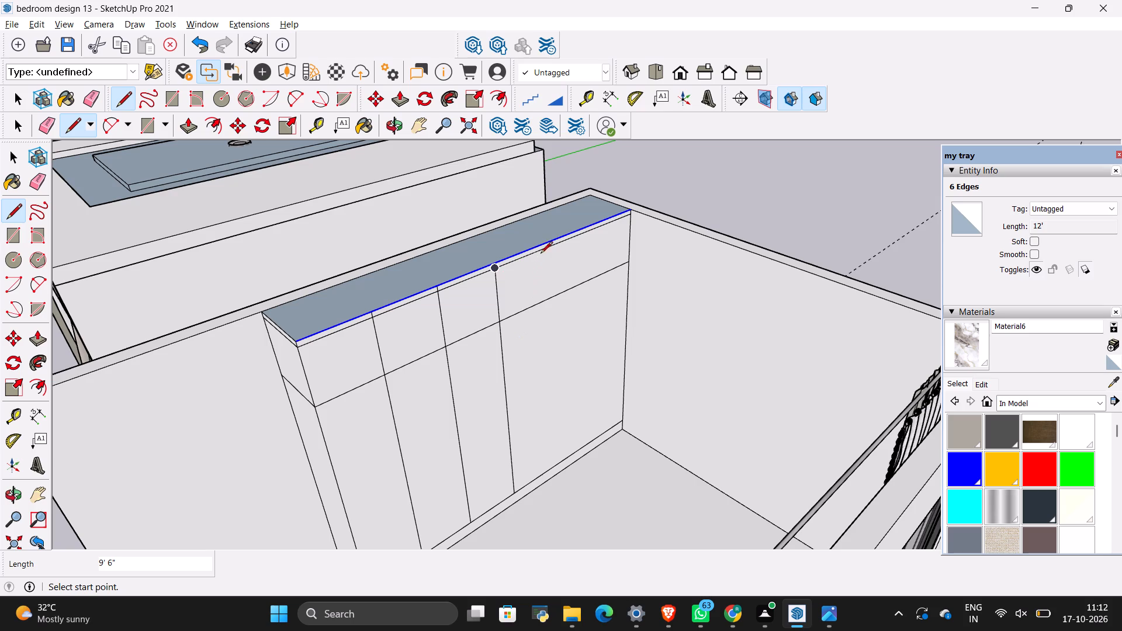
click(541, 245)
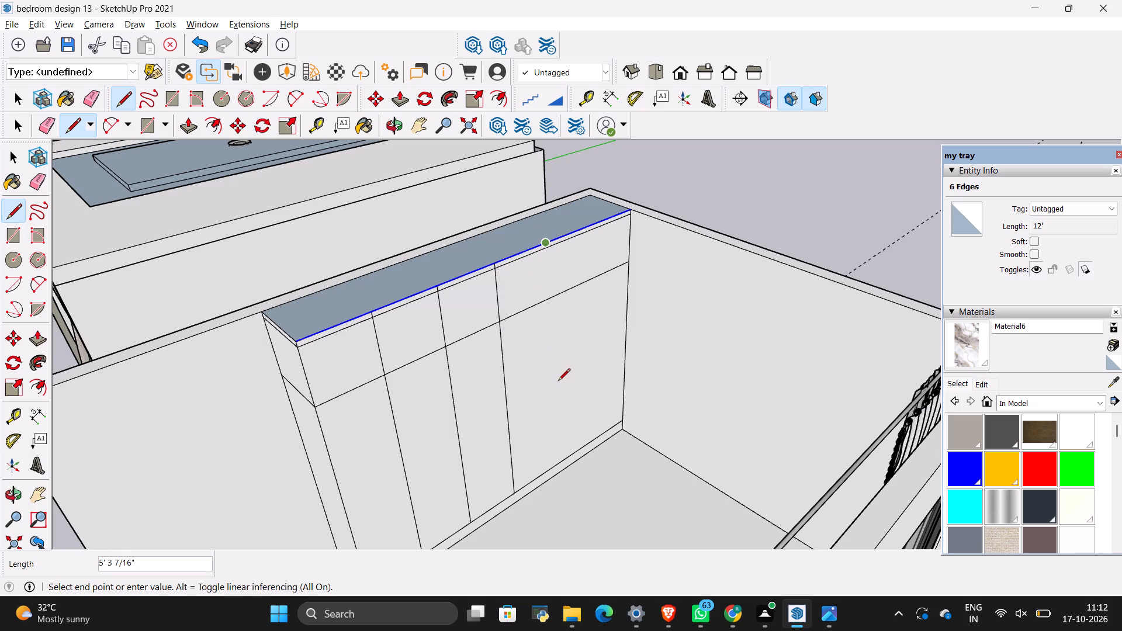
click(555, 469)
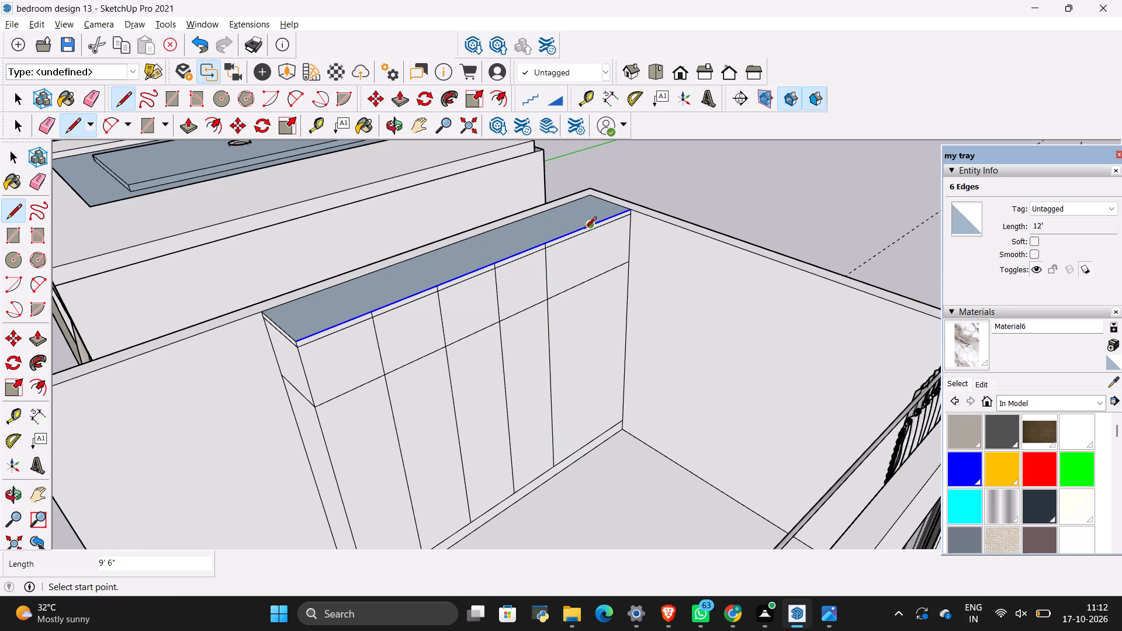
click(590, 225)
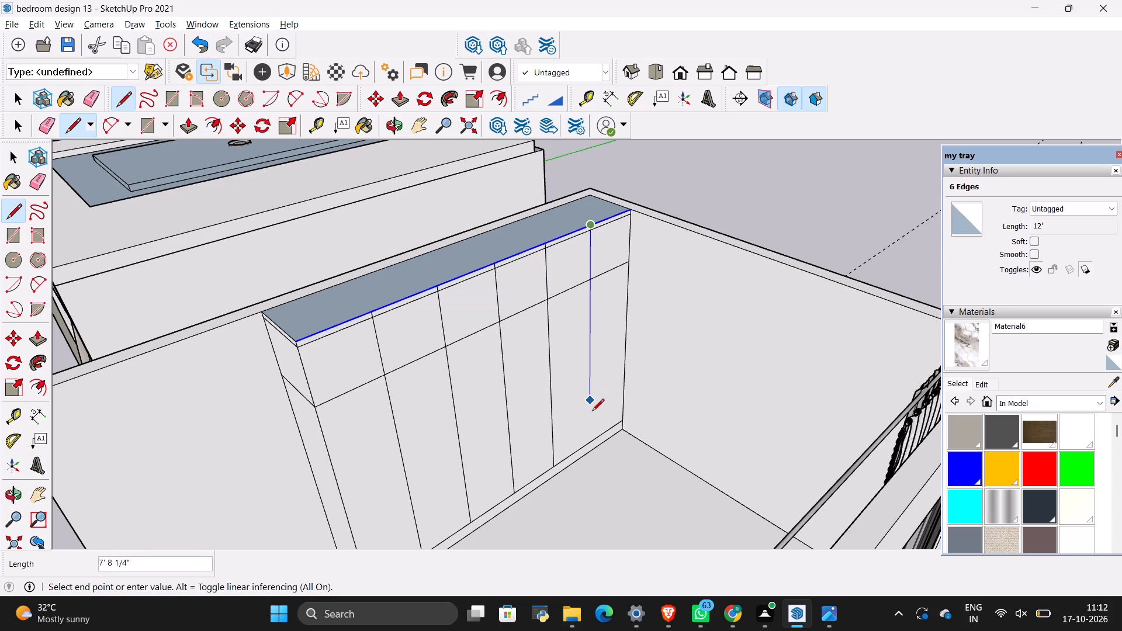
click(591, 444)
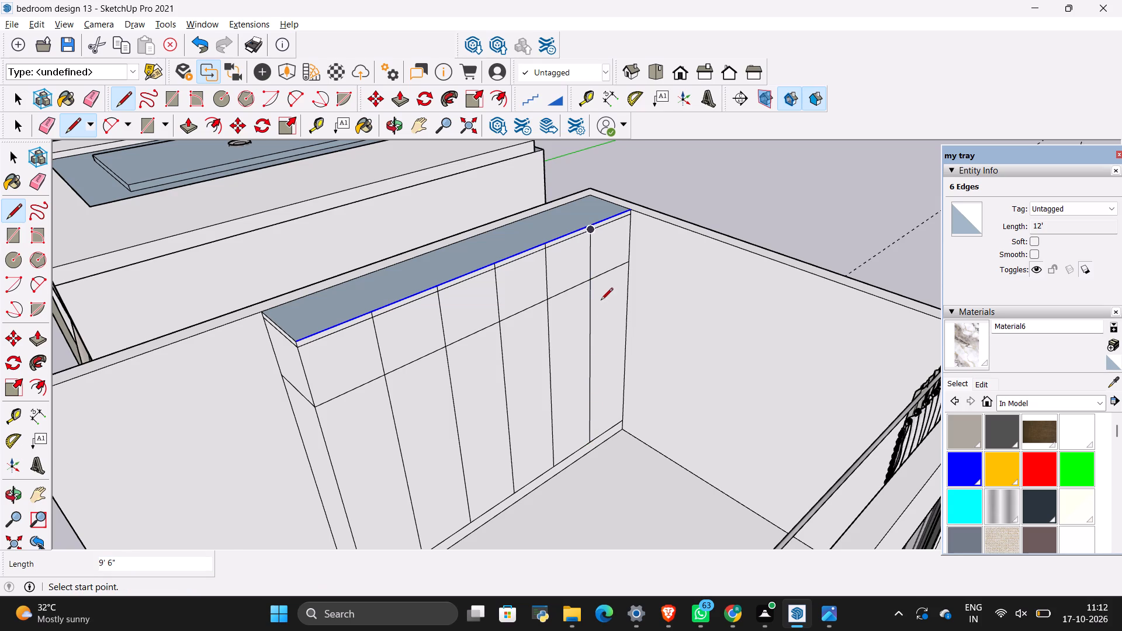
key(space)
Review the block's panel layout and check the arched-headboard reference photo.
click(565, 282)
scroll(571, 271, down, 5)
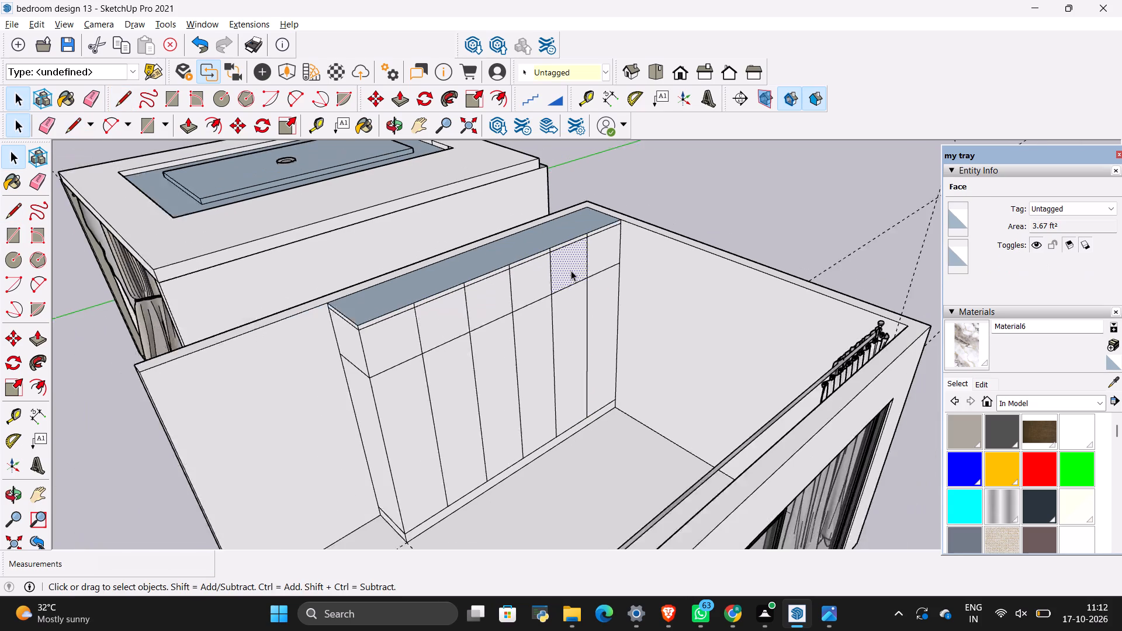
scroll(572, 271, up, 2)
scroll(573, 271, down, 3)
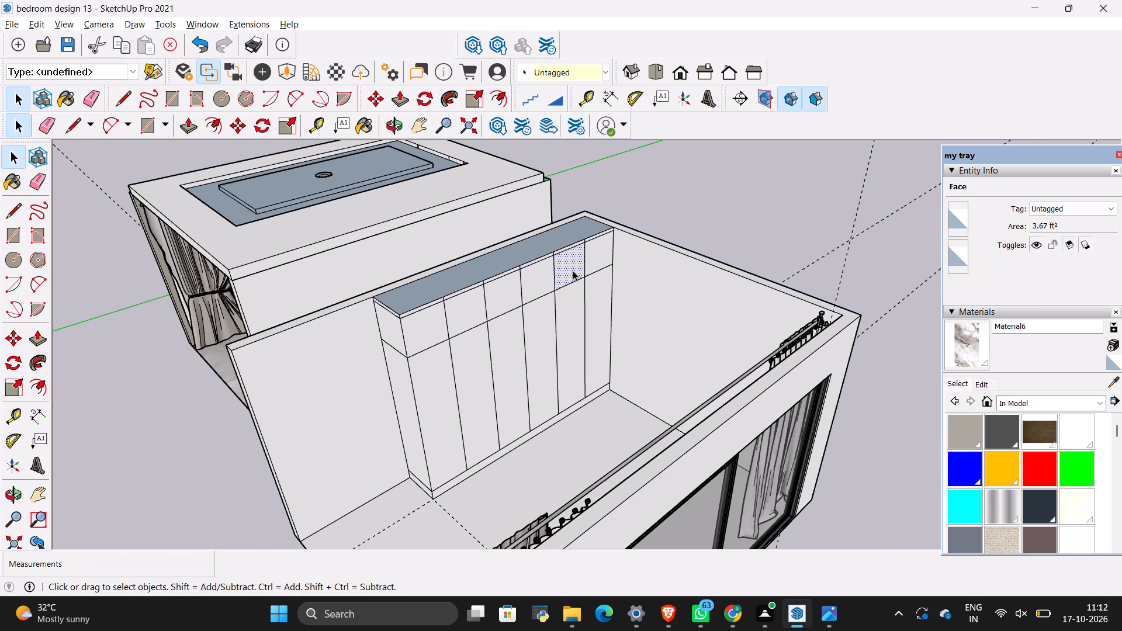
key(alt+Tab)
key(alt+Tab)
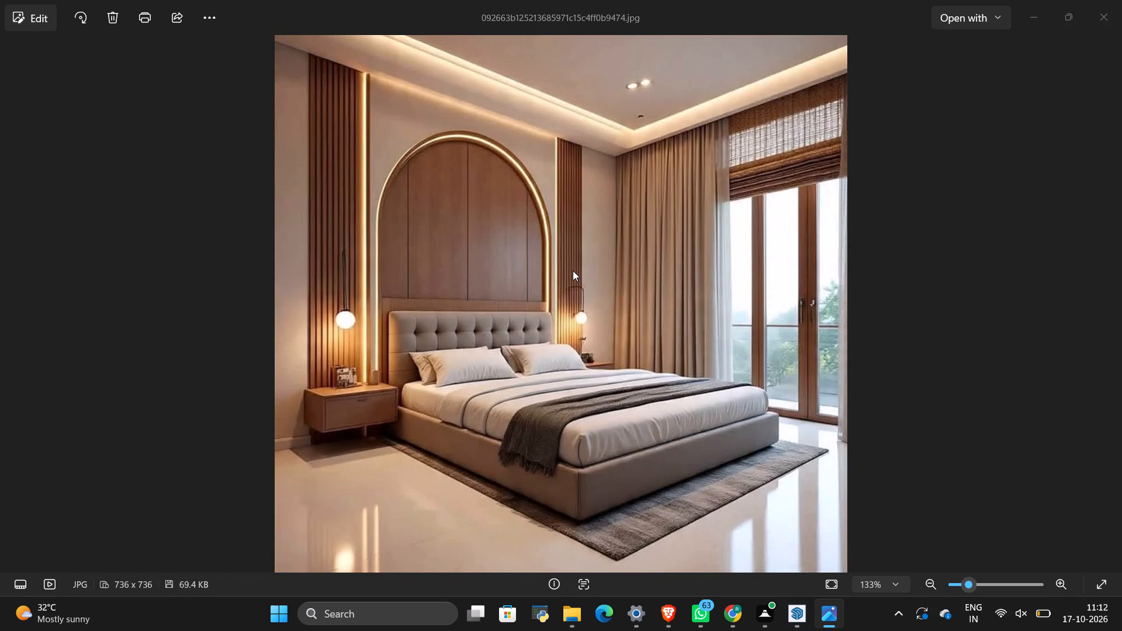
key(alt+Tab)
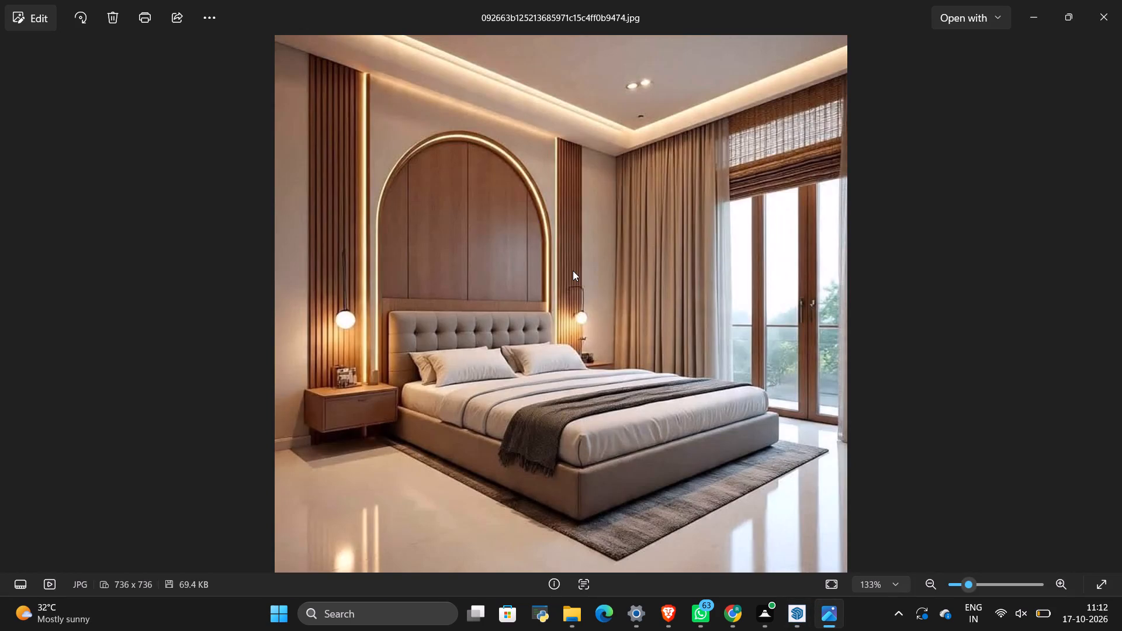
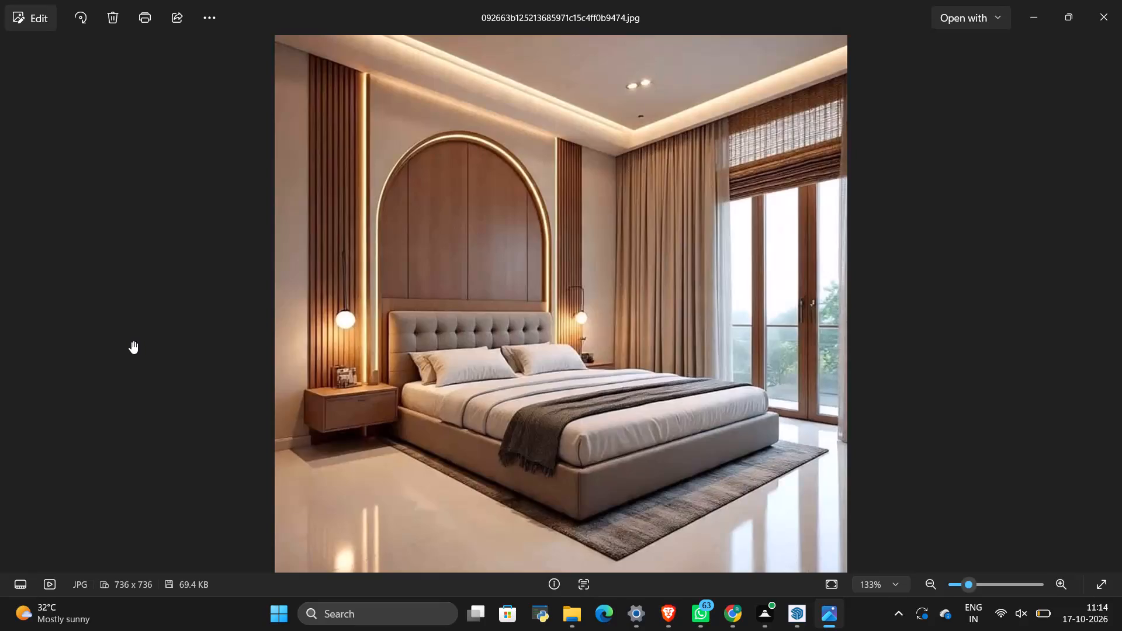
Examine the arched-headboard reference photo and compare its wall panelling with the block's panel columns.
drag(141, 341, 154, 341)
scroll(142, 341, up, 6)
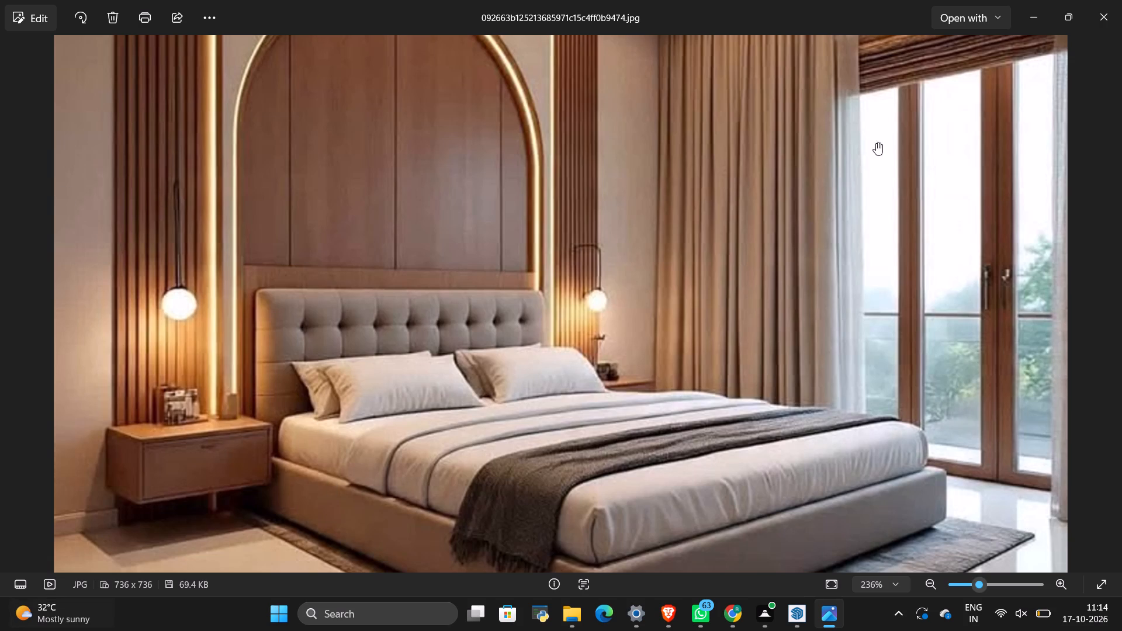
scroll(871, 310, down, 3)
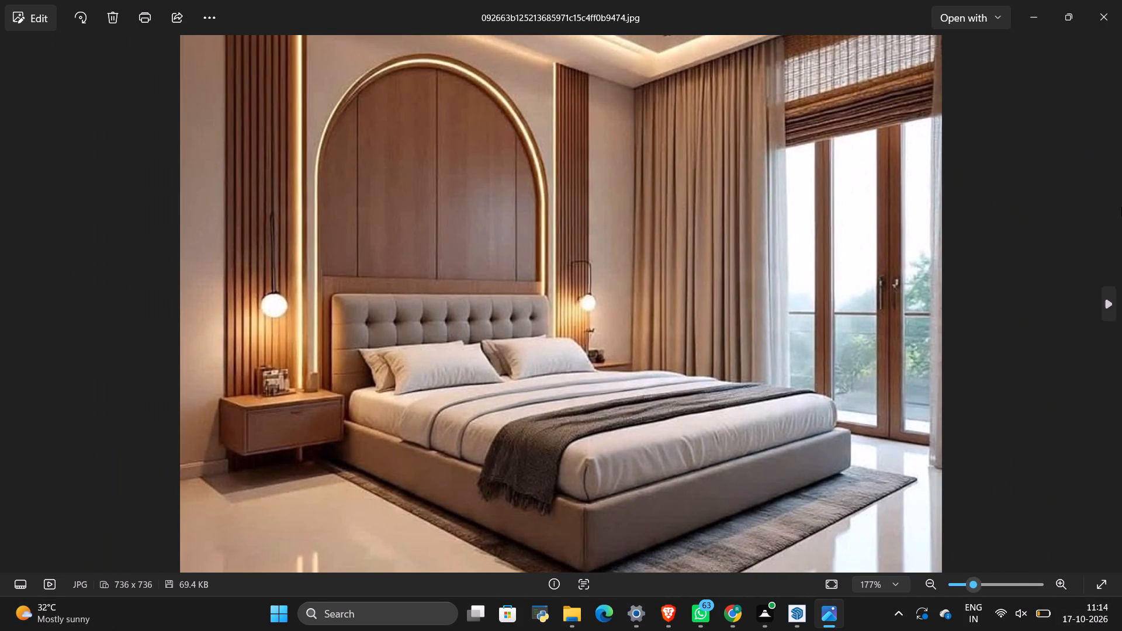
scroll(843, 144, down, 2)
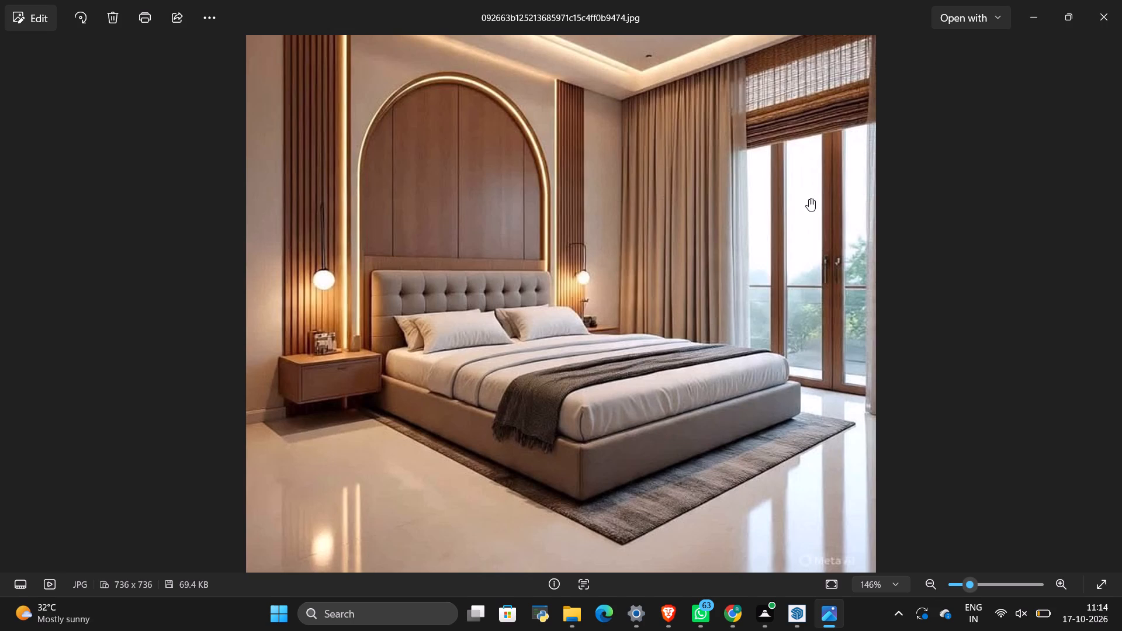
scroll(722, 311, up, 2)
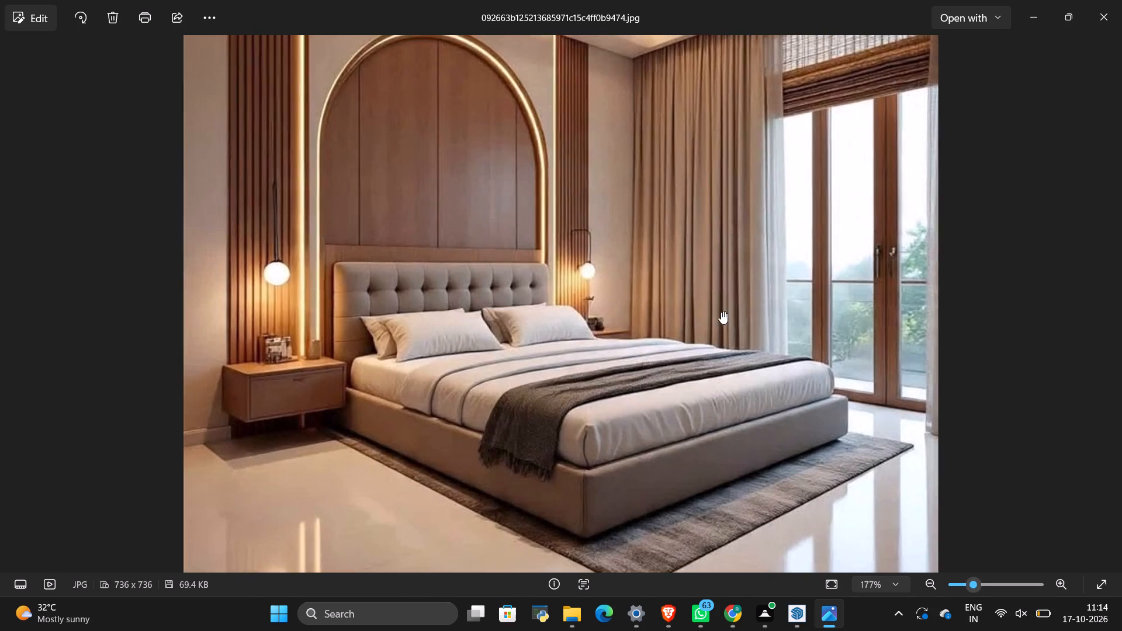
scroll(721, 311, down, 2)
key(alt+Tab)
key(alt+Tab)
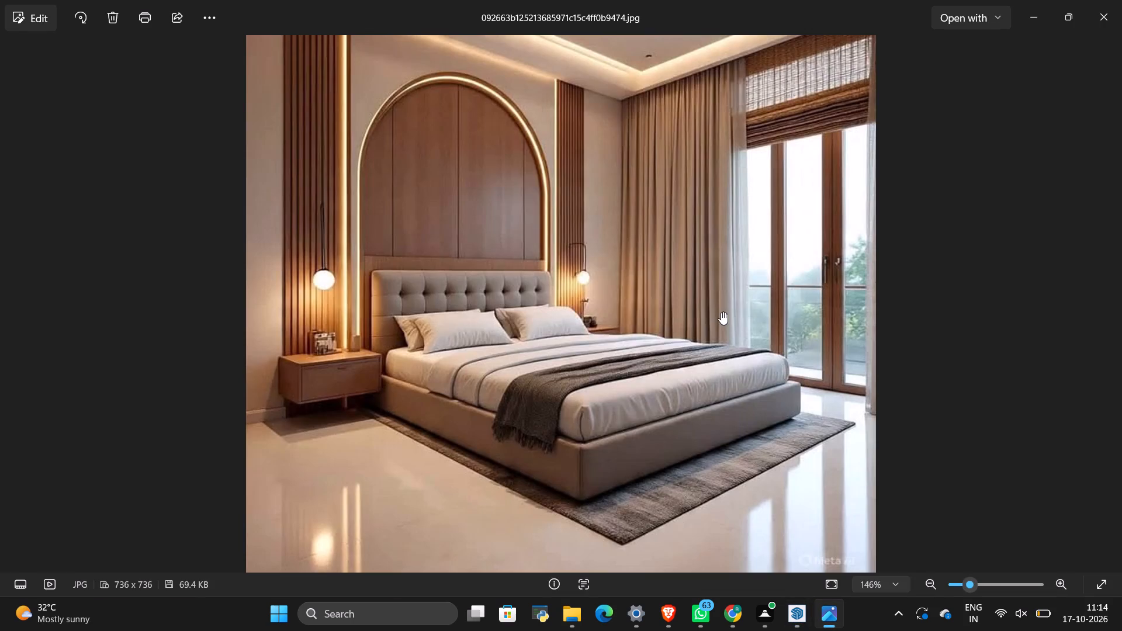
key(alt+Tab)
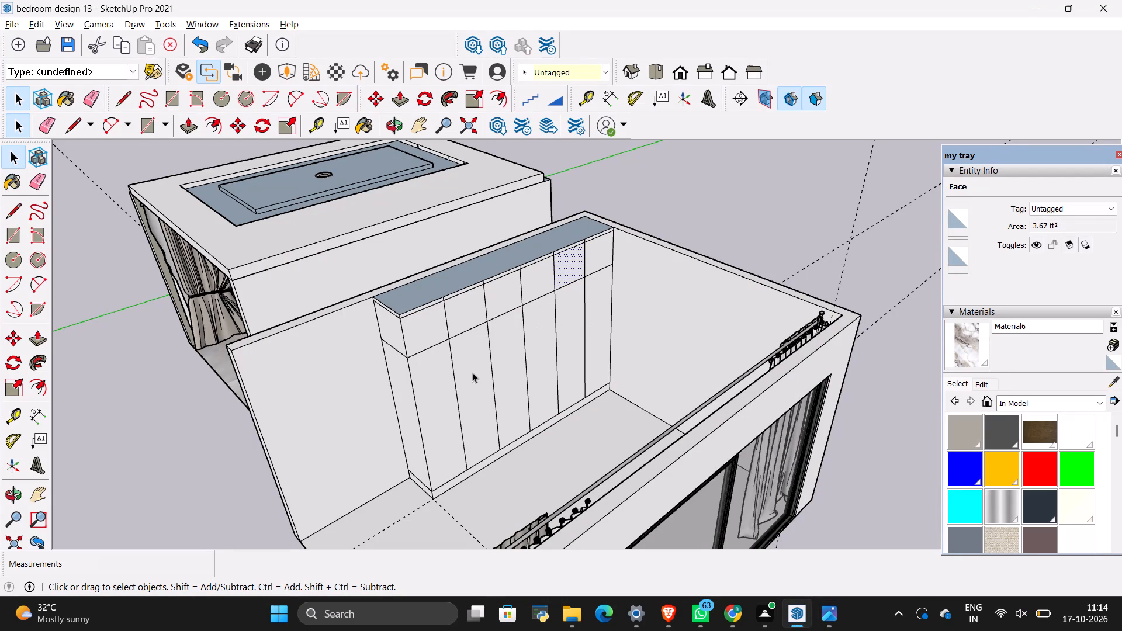
scroll(424, 405, up, 1)
click(424, 405)
click(470, 356)
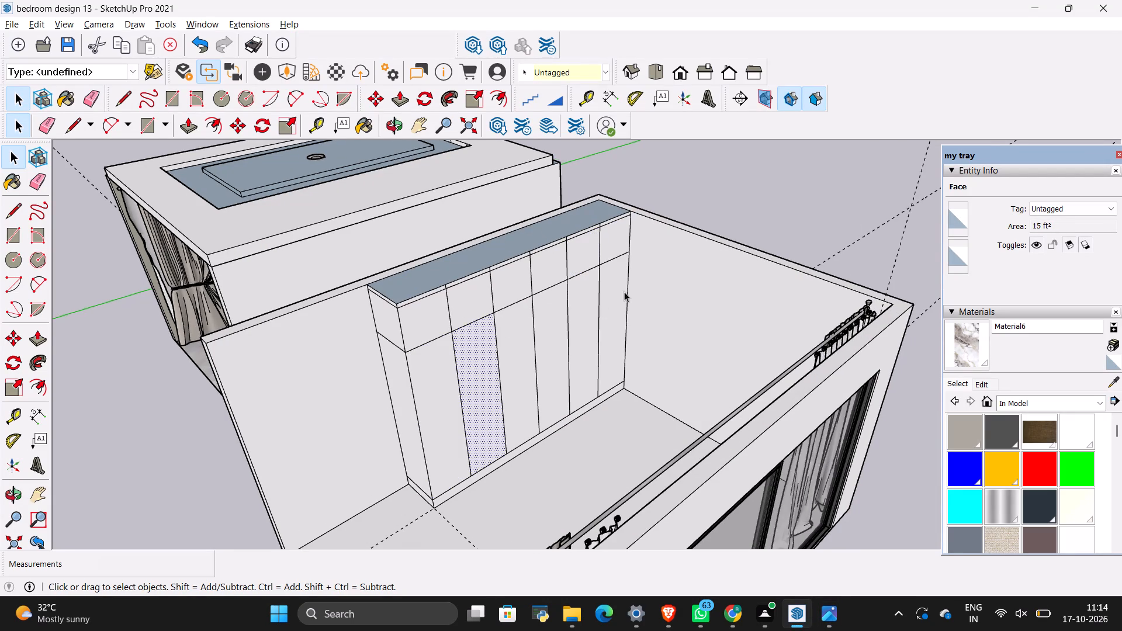
Erase the three dashed guide lines crossing the new bedroom's floor in front of the panelled block.
scroll(654, 266, down, 3)
scroll(531, 338, up, 5)
scroll(539, 351, down, 1)
middle_drag(615, 353, 663, 274)
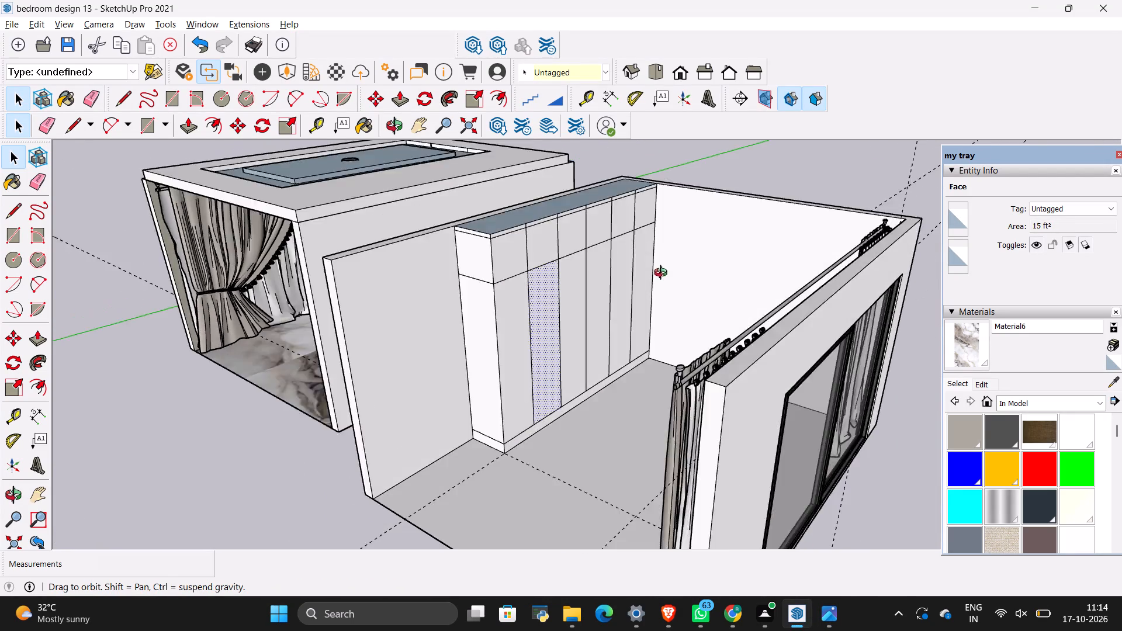
middle_drag(663, 274, 650, 303)
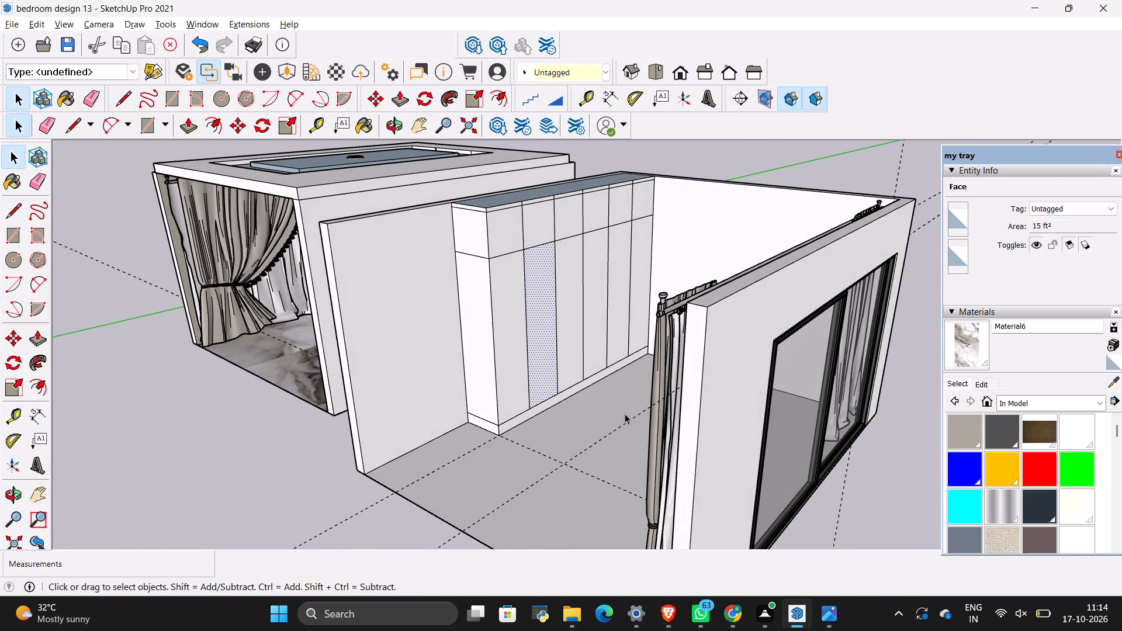
key(e)
drag(618, 417, 622, 437)
drag(609, 467, 606, 487)
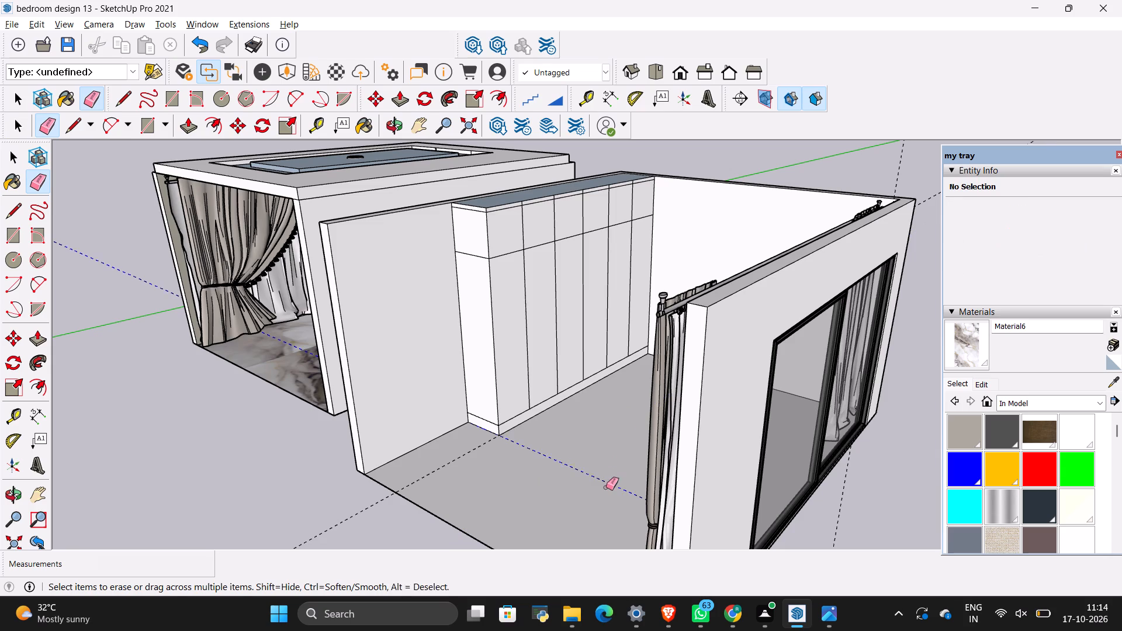
drag(606, 487, 605, 487)
drag(467, 437, 475, 445)
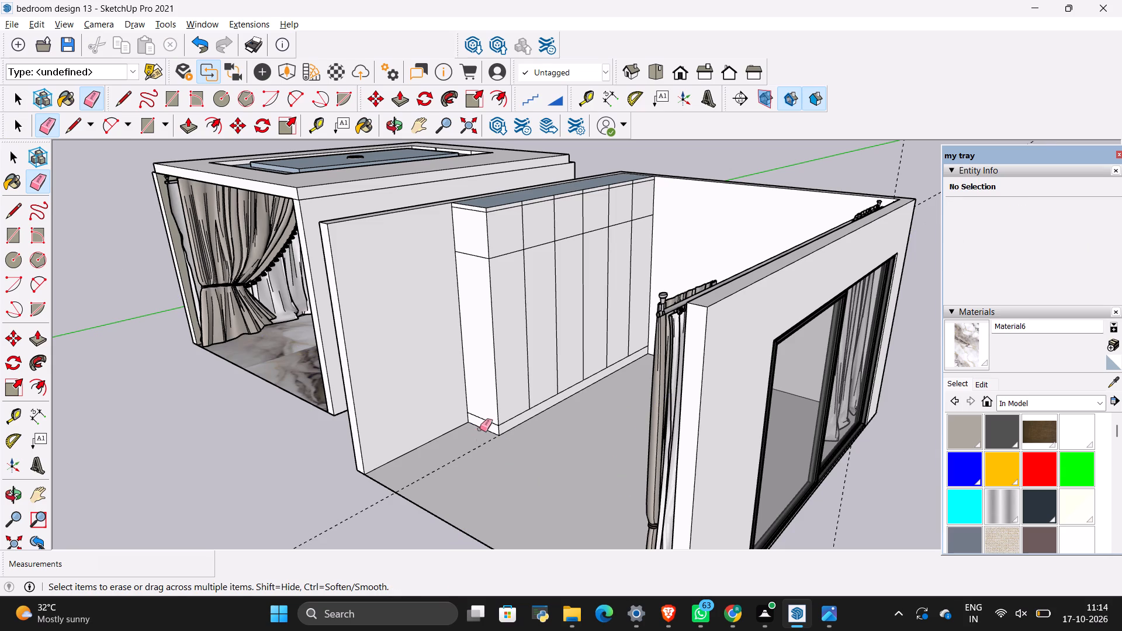
drag(479, 442, 480, 449)
Compare the block's lower front panels with the slats, arch and headboard panelling in the reference photo.
key(space)
click(498, 374)
key(alt+Tab)
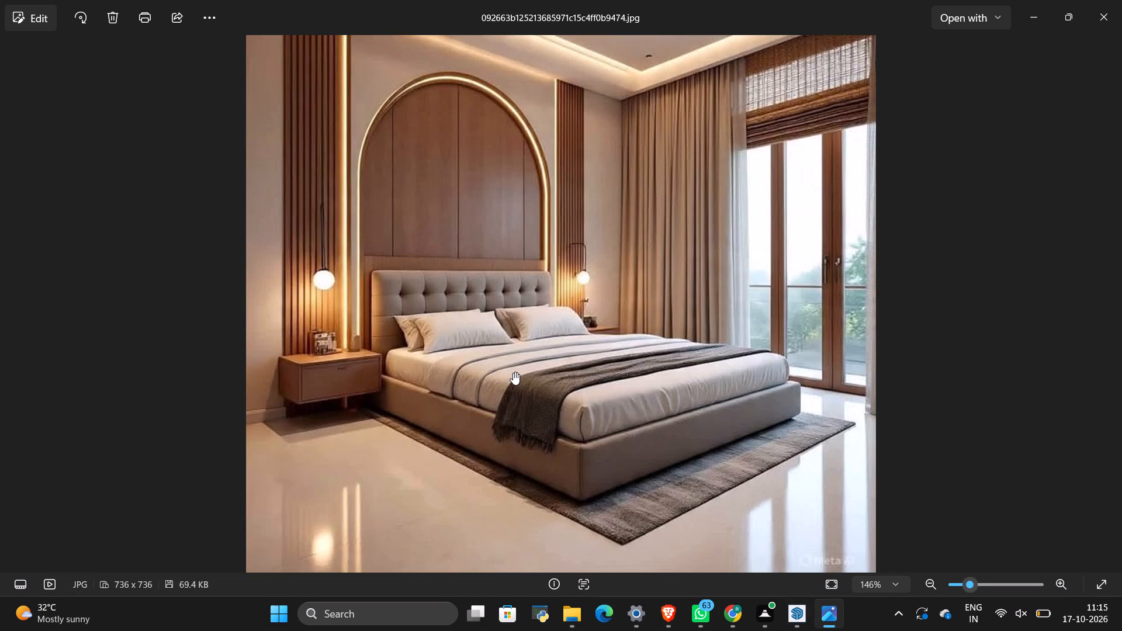
scroll(513, 372, down, 4)
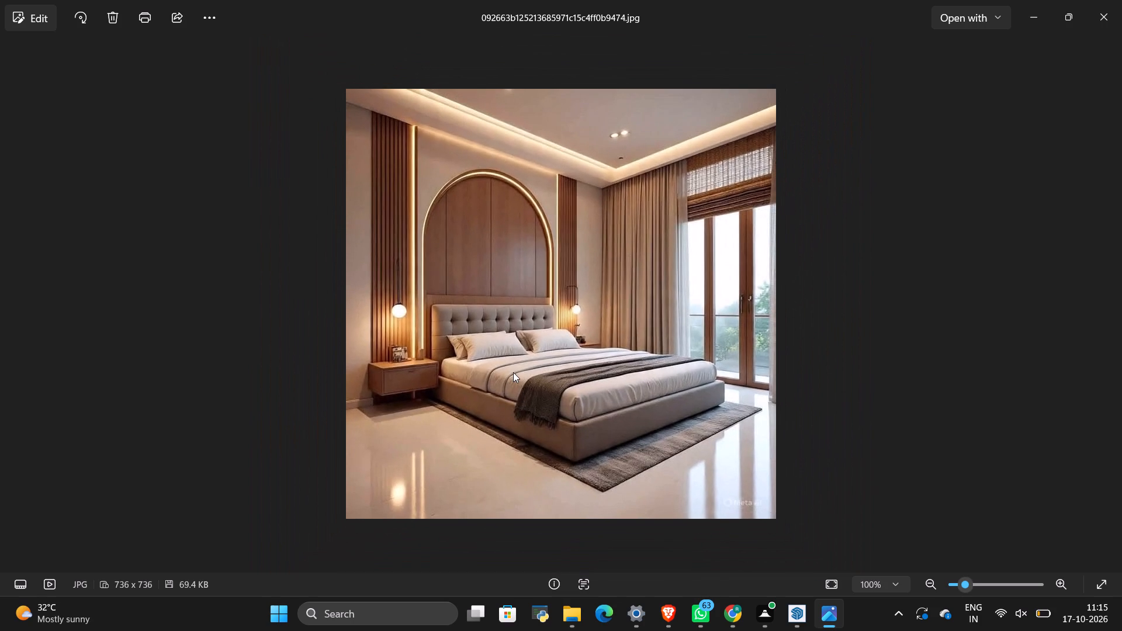
scroll(736, 328, up, 3)
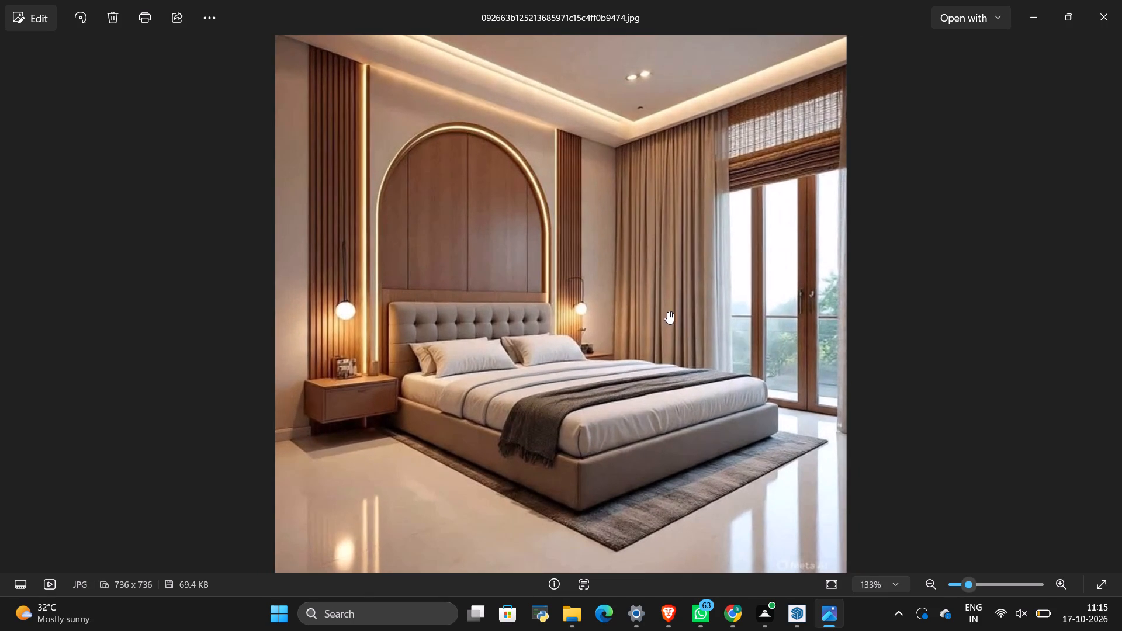
scroll(625, 300, up, 2)
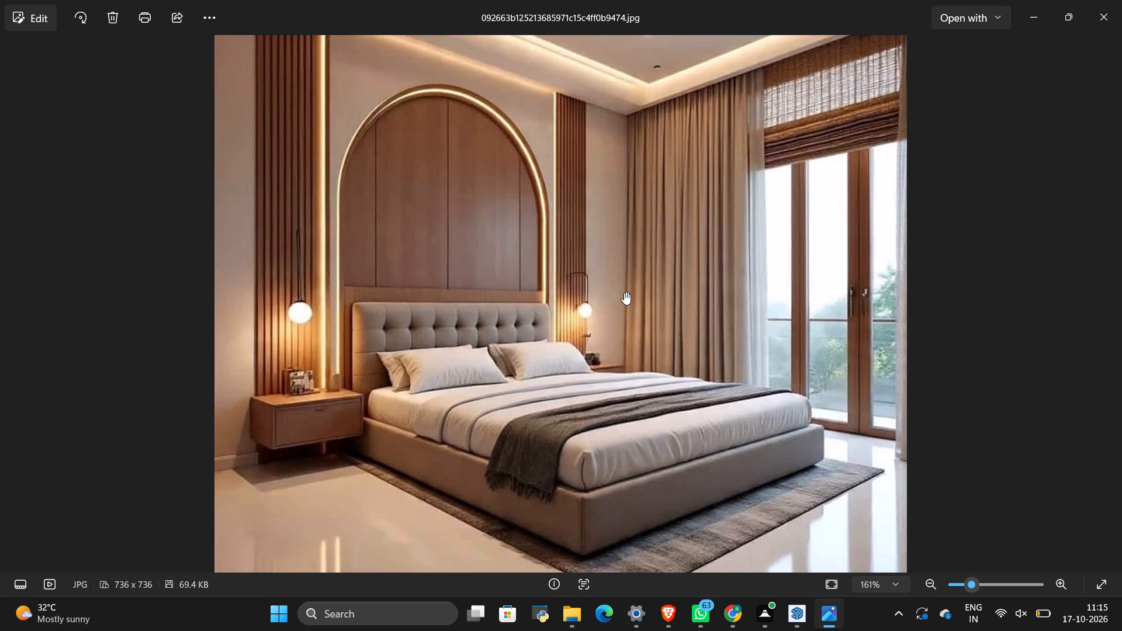
key(alt+Tab)
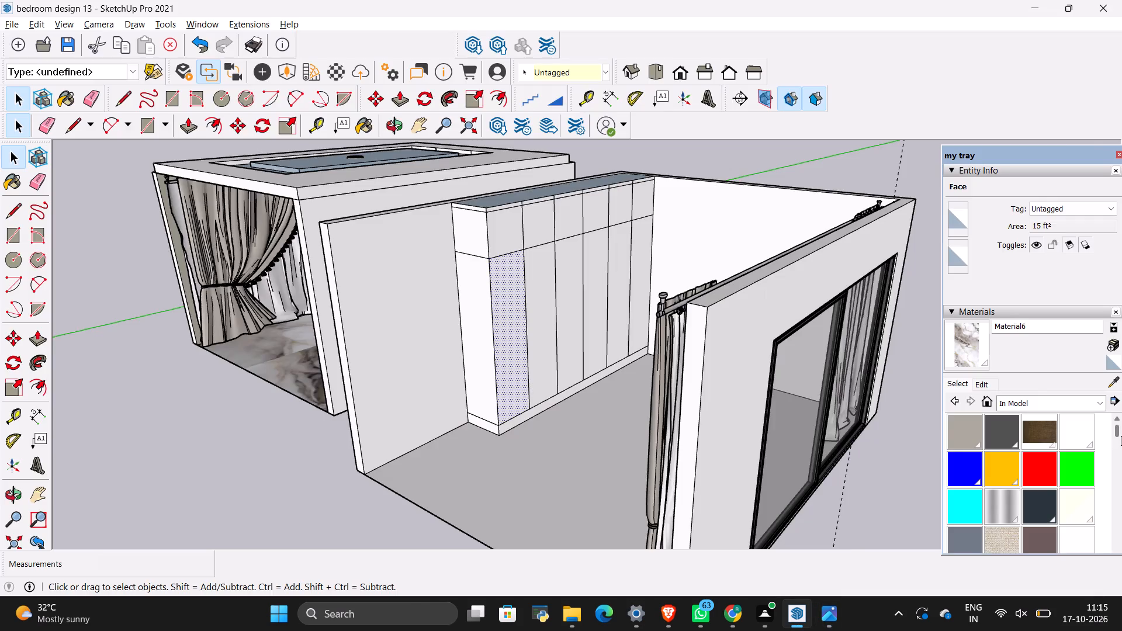
key(alt+Tab)
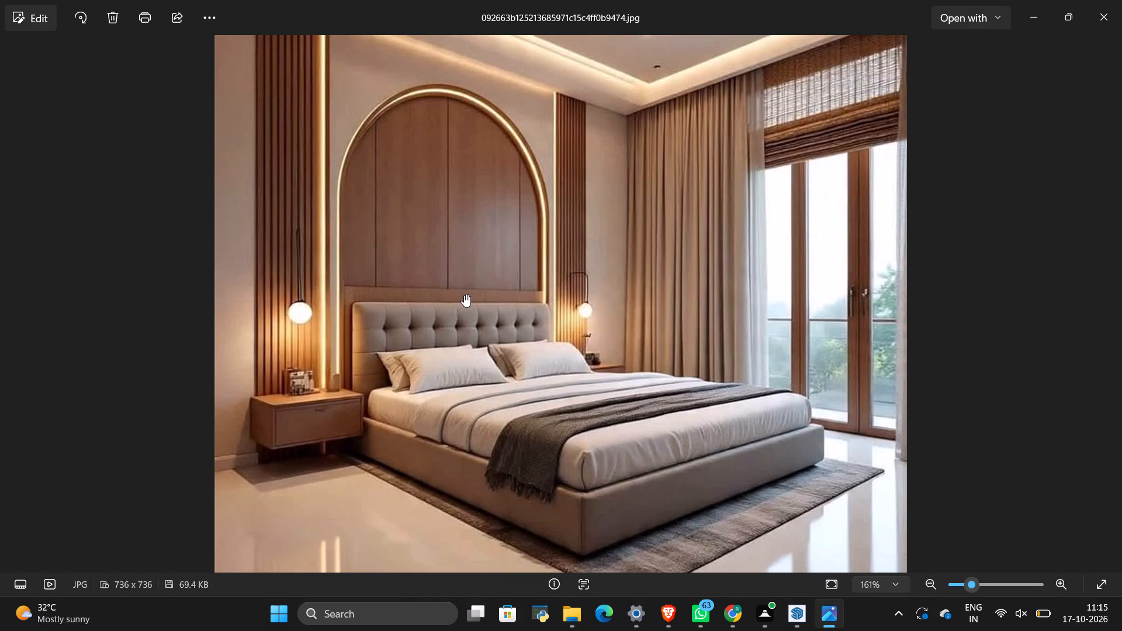
key(alt+Tab)
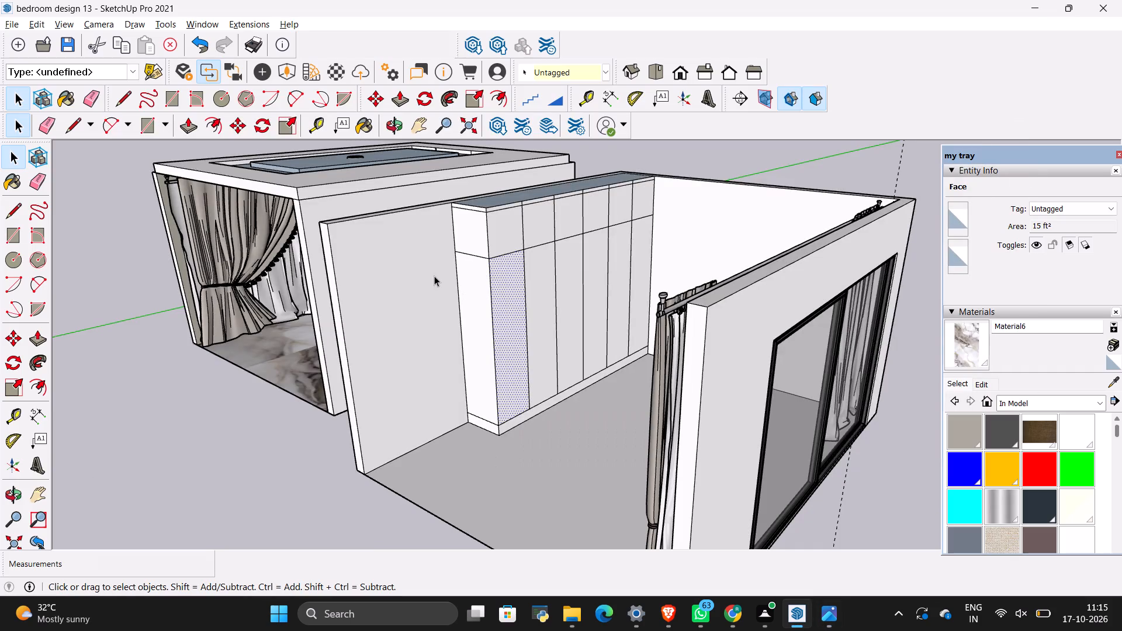
click(535, 282)
key(alt+Tab)
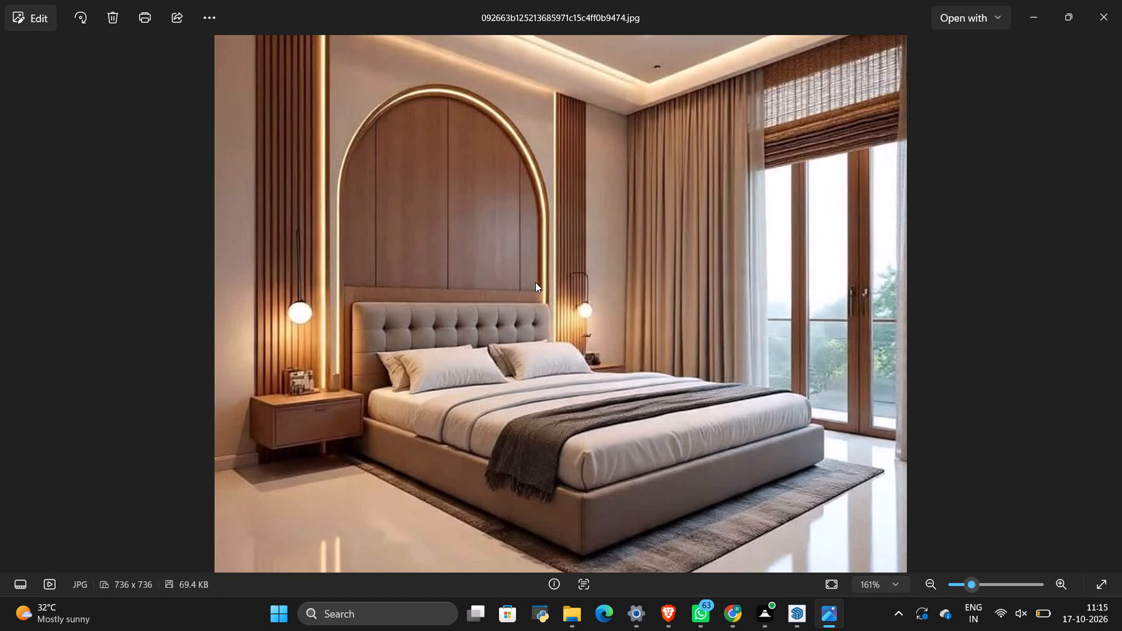
key(alt+Tab)
key(alt+Tab)
key(alt+Tab)
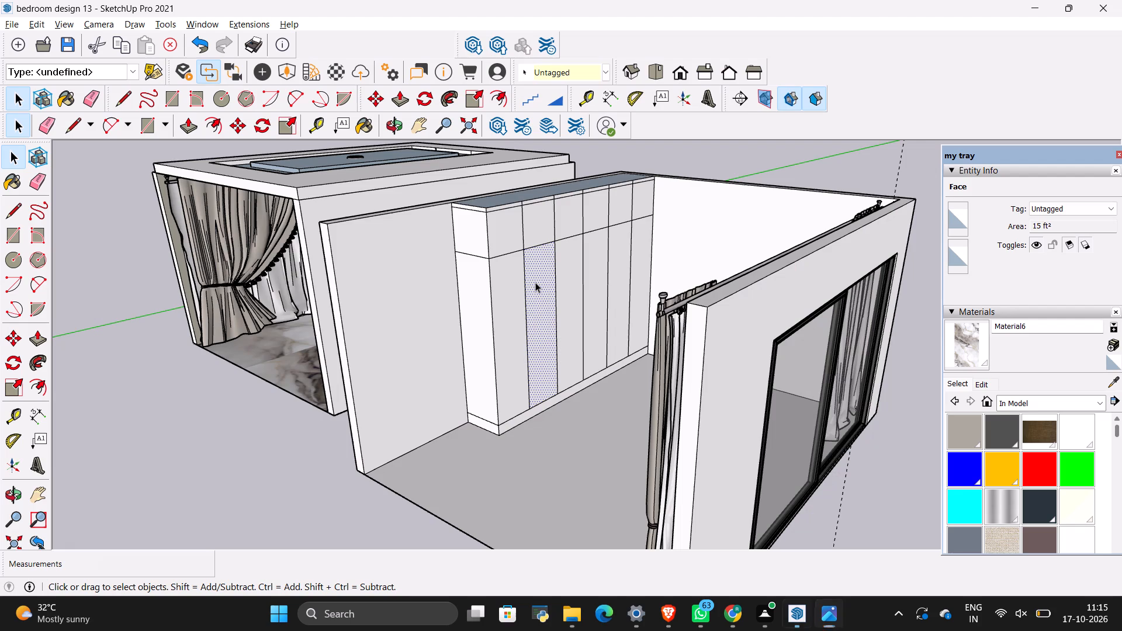
Erase the five short vertical line segments crossing the thin strip along the block's top front edge.
scroll(599, 192, up, 2)
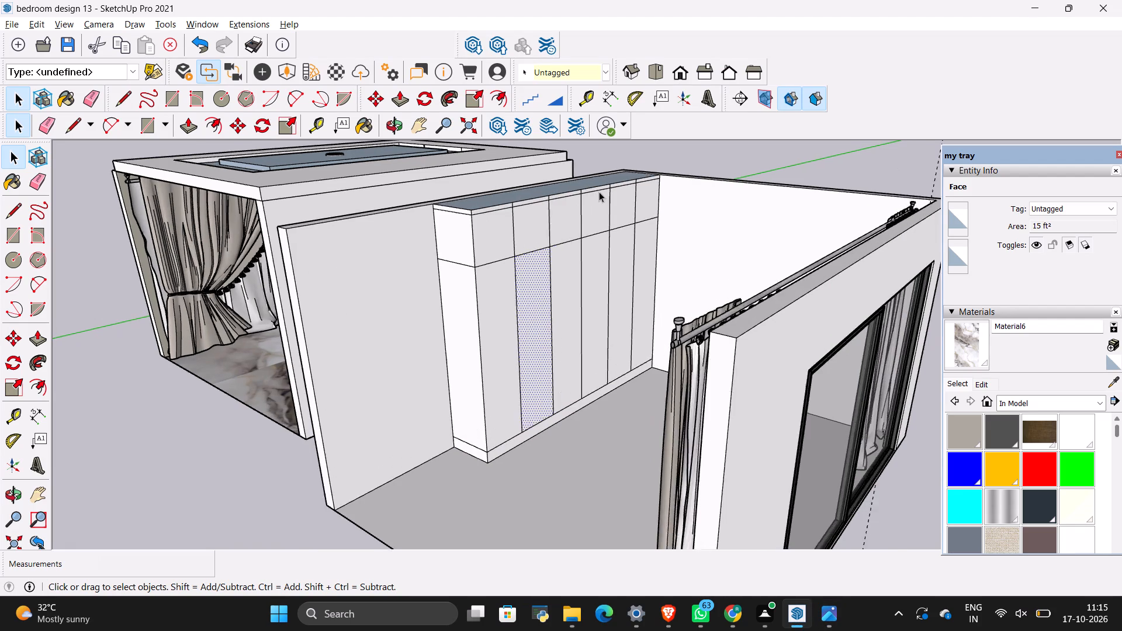
middle_drag(629, 230, 559, 273)
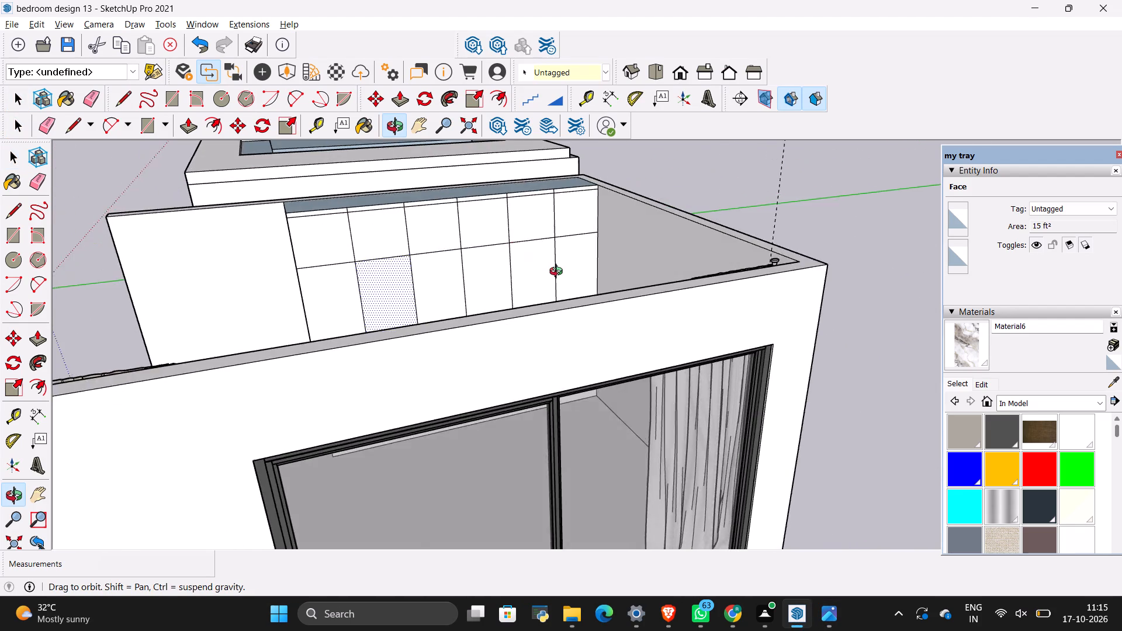
middle_drag(559, 273, 582, 269)
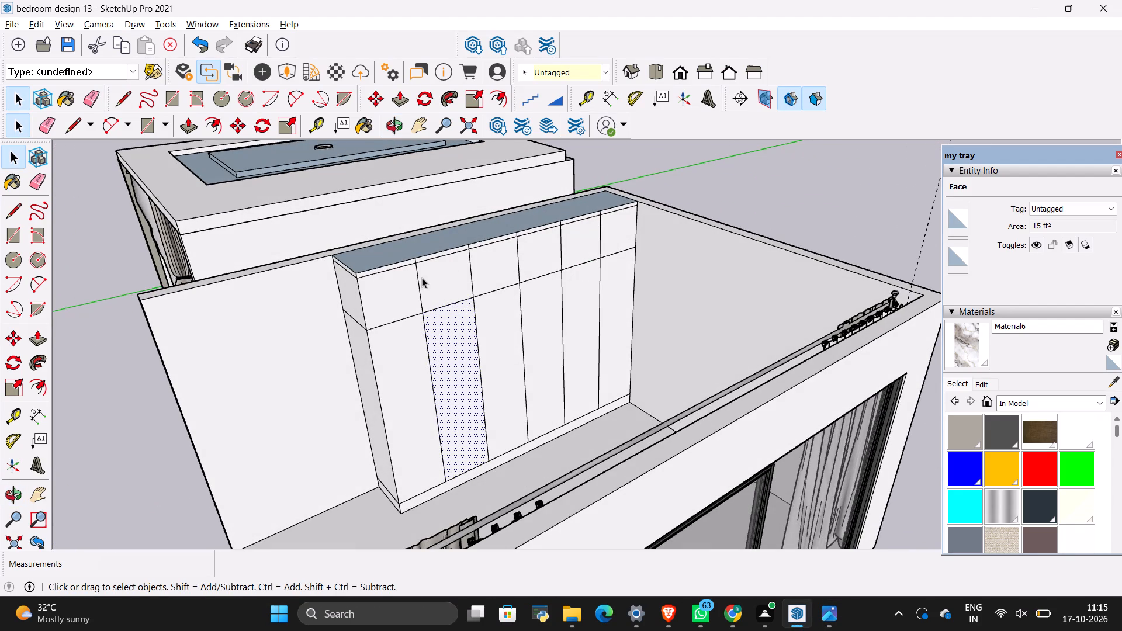
scroll(416, 273, up, 16)
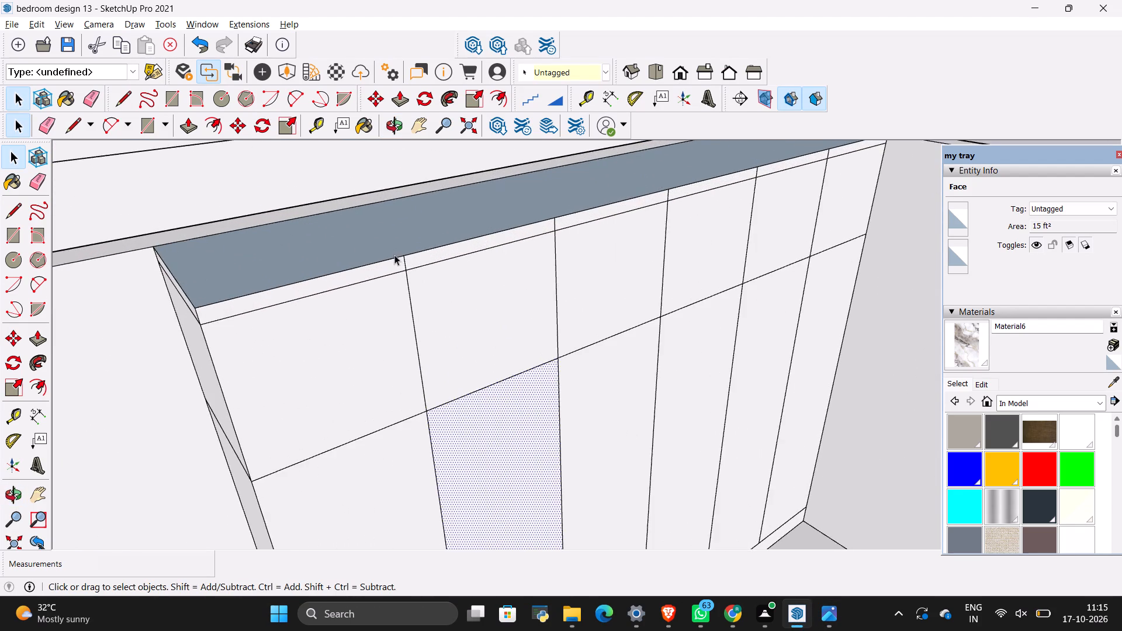
scroll(394, 255, up, 6)
key(e)
drag(417, 263, 394, 274)
click(406, 269)
scroll(402, 271, down, 4)
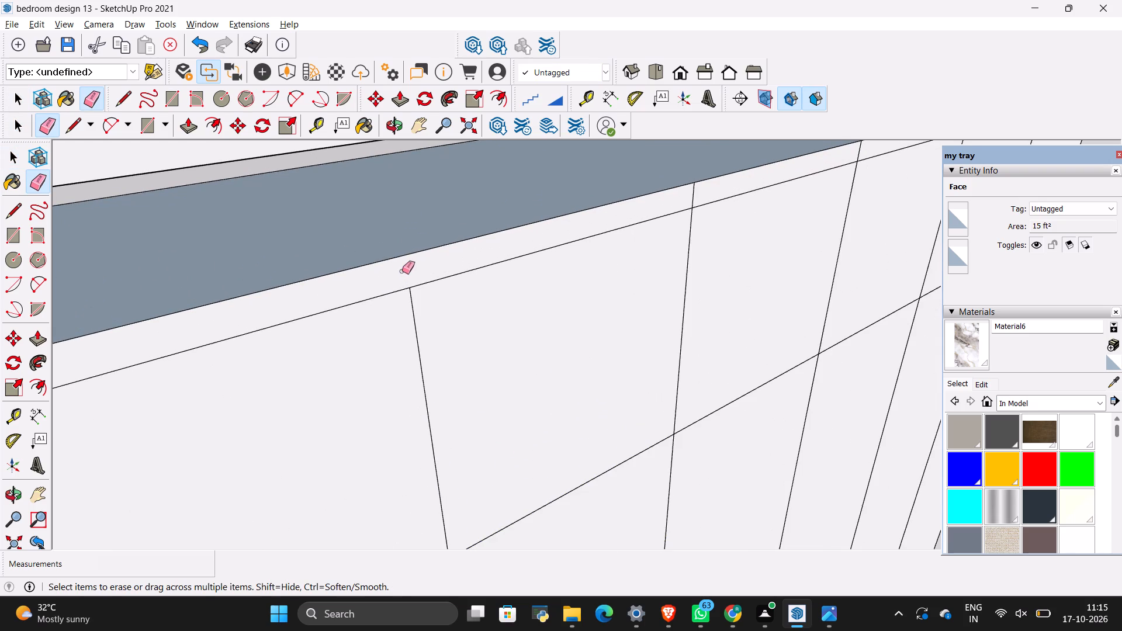
scroll(638, 206, up, 7)
drag(624, 214, 608, 226)
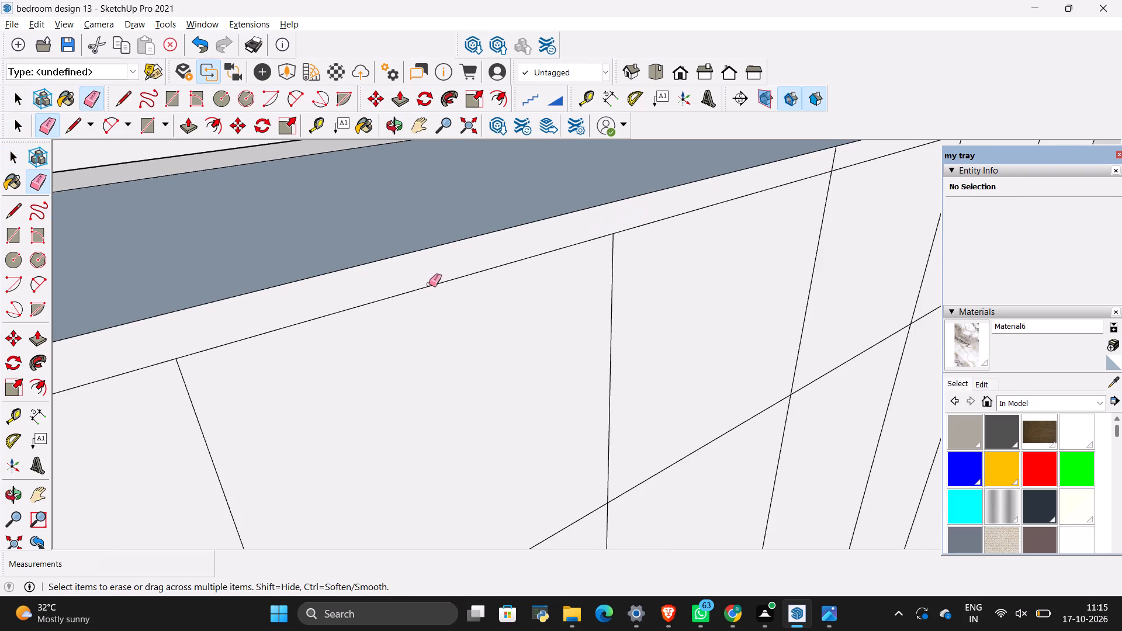
scroll(429, 284, down, 5)
scroll(776, 182, up, 8)
drag(769, 182, 747, 190)
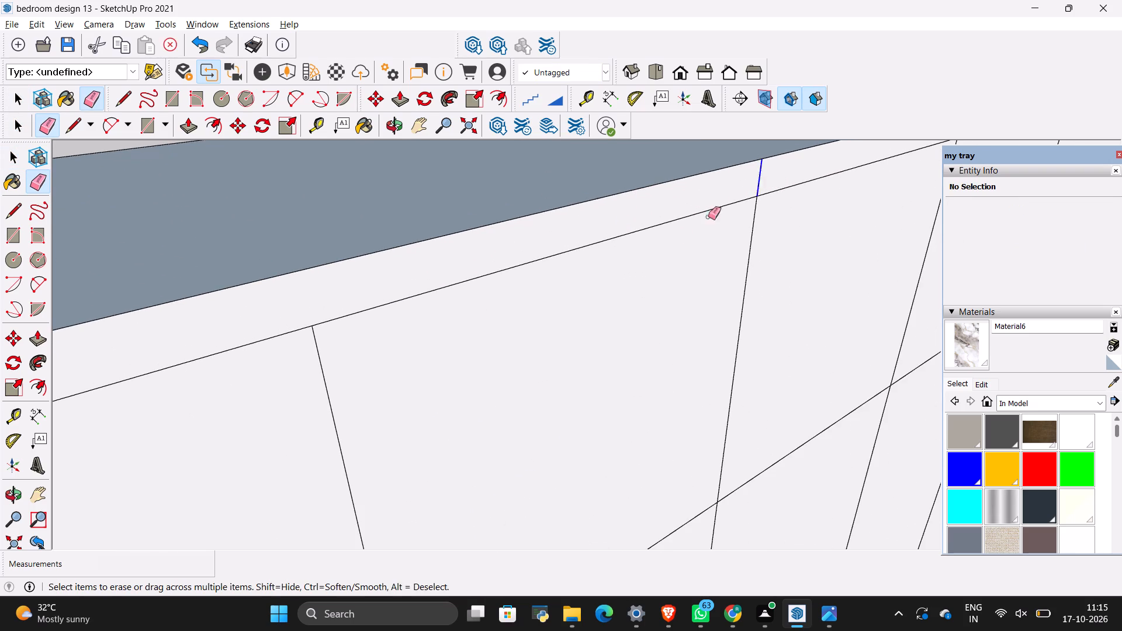
scroll(447, 342, down, 18)
scroll(688, 217, up, 6)
scroll(785, 208, up, 8)
drag(794, 187, 781, 201)
scroll(508, 289, up, 3)
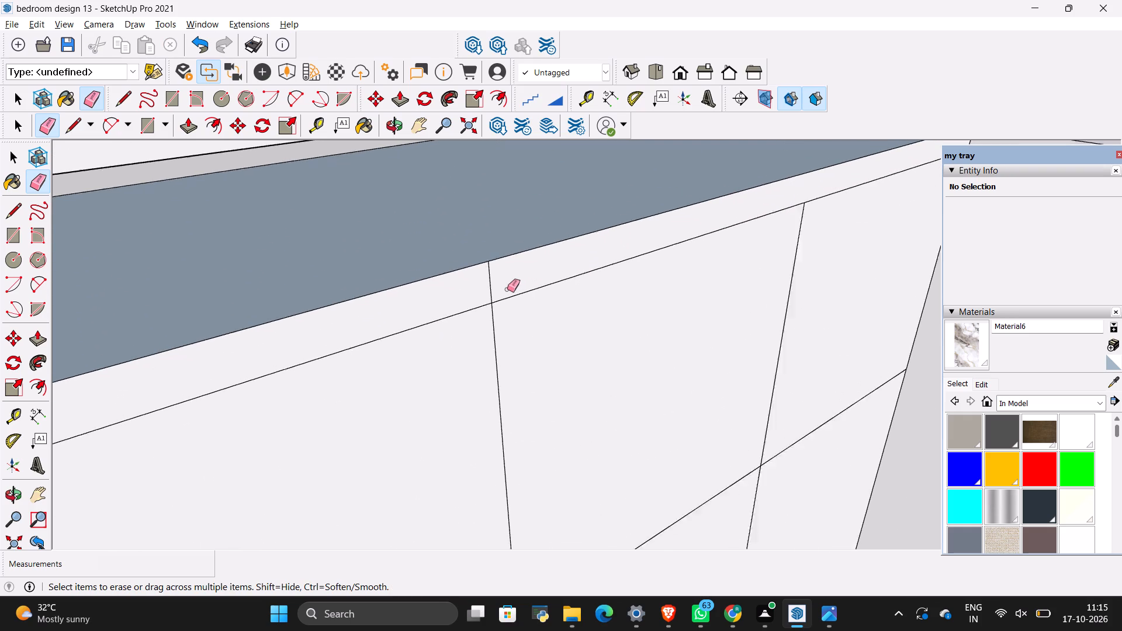
drag(504, 289, 454, 305)
Review the whole panelled block in the new bedroom and check it against the reference photo.
scroll(647, 276, down, 16)
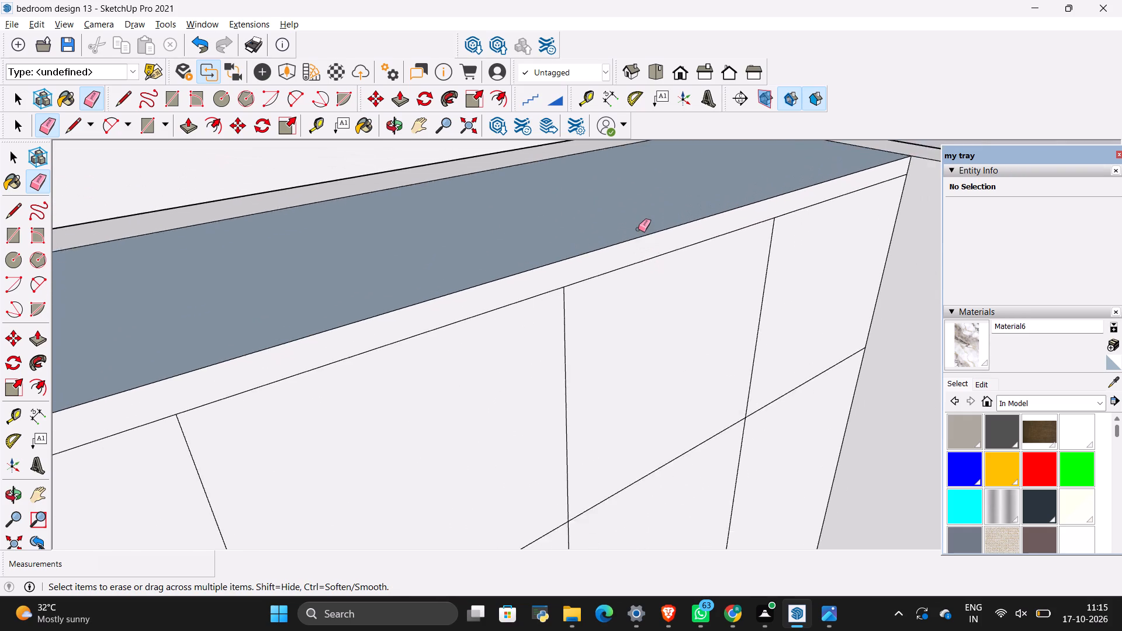
scroll(638, 229, down, 11)
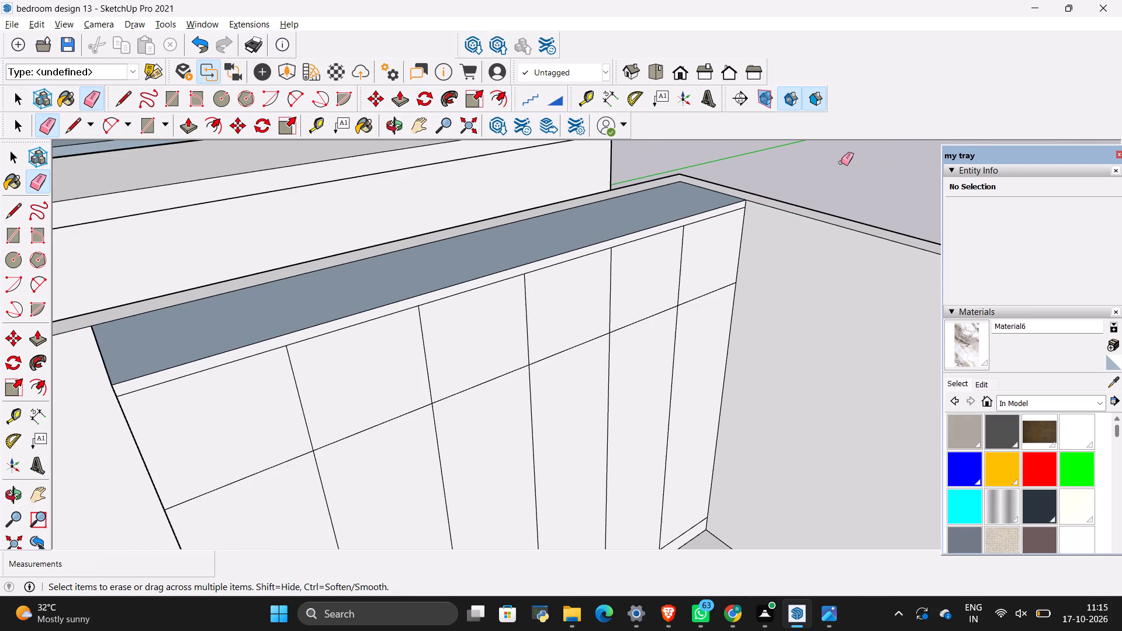
scroll(624, 300, down, 4)
scroll(543, 314, down, 7)
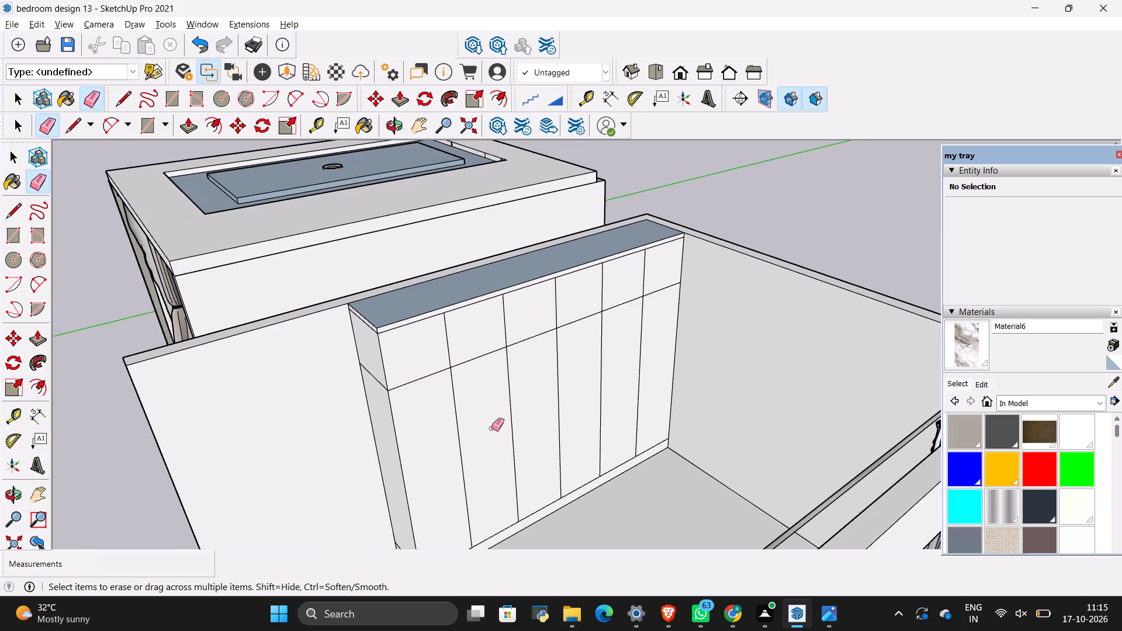
scroll(619, 306, down, 5)
middle_drag(453, 427, 516, 408)
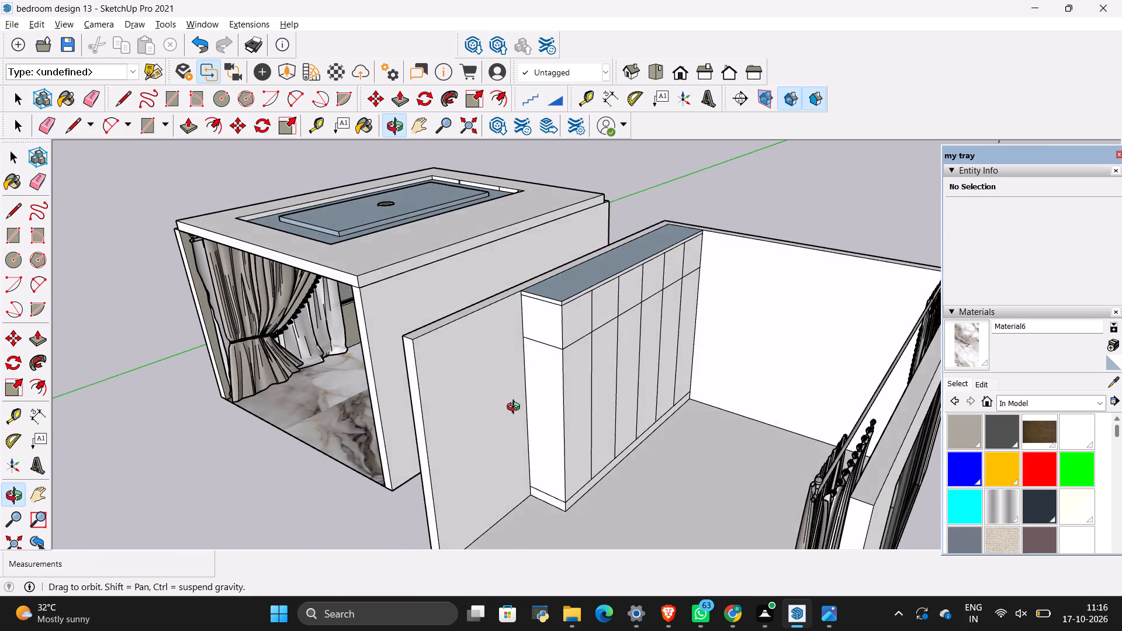
middle_drag(516, 408, 503, 394)
scroll(594, 454, up, 2)
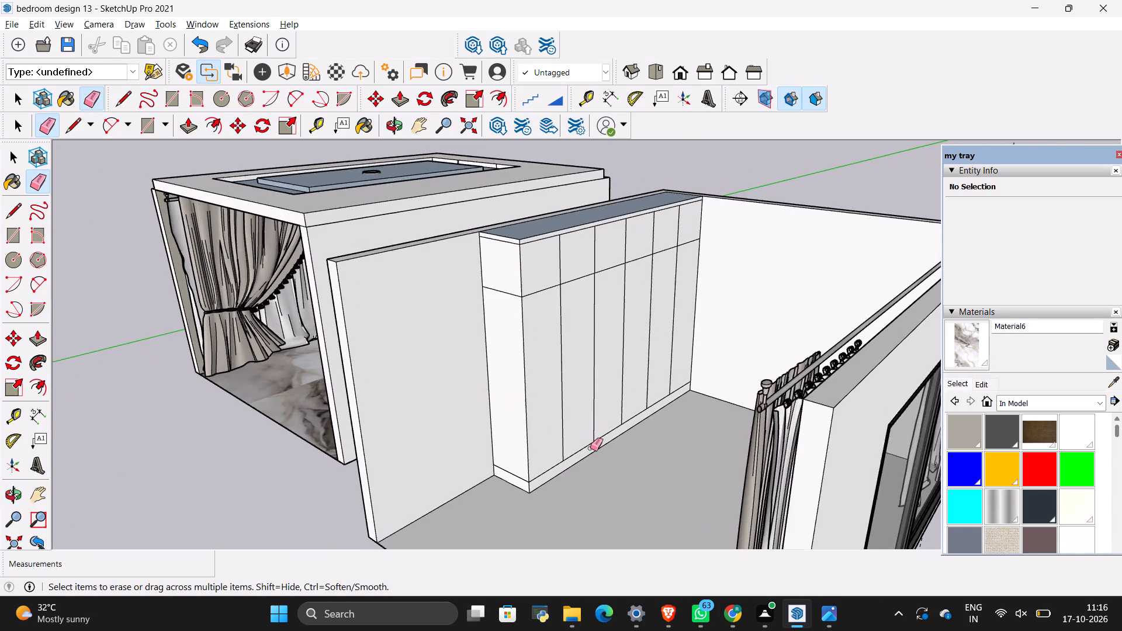
scroll(590, 448, up, 1)
key(alt+Tab)
key(alt+Tab)
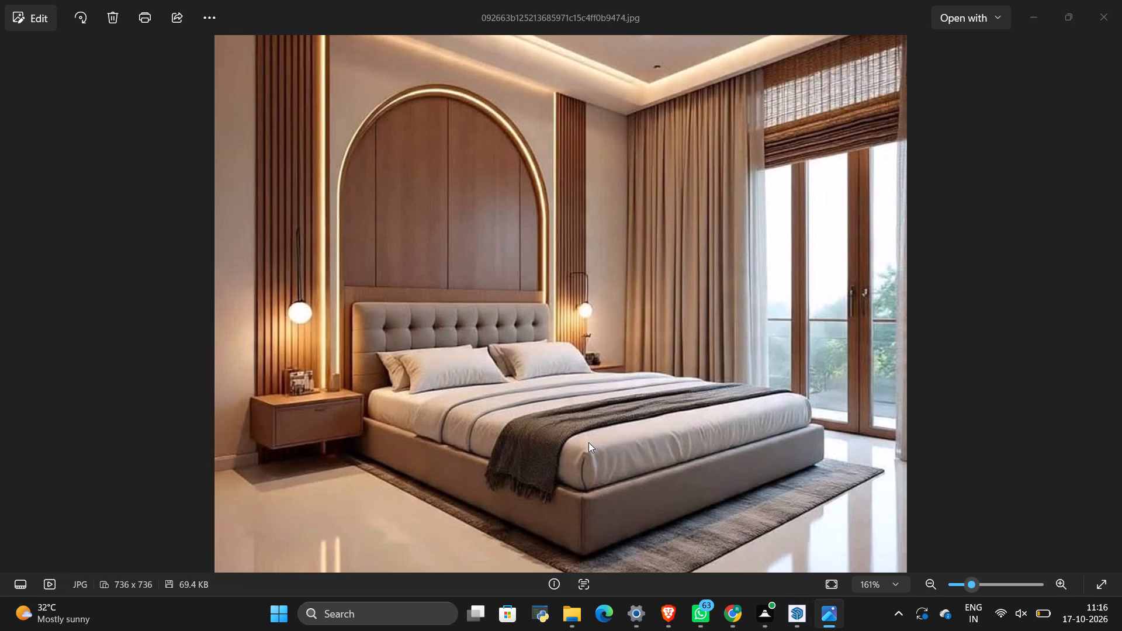
Compare the panelled block in the model with the headboard wall in the reference photo.
key(alt+Tab)
key(alt+Tab)
key(alt+Tab)
key(alt+Tab)
key(alt+Tab)
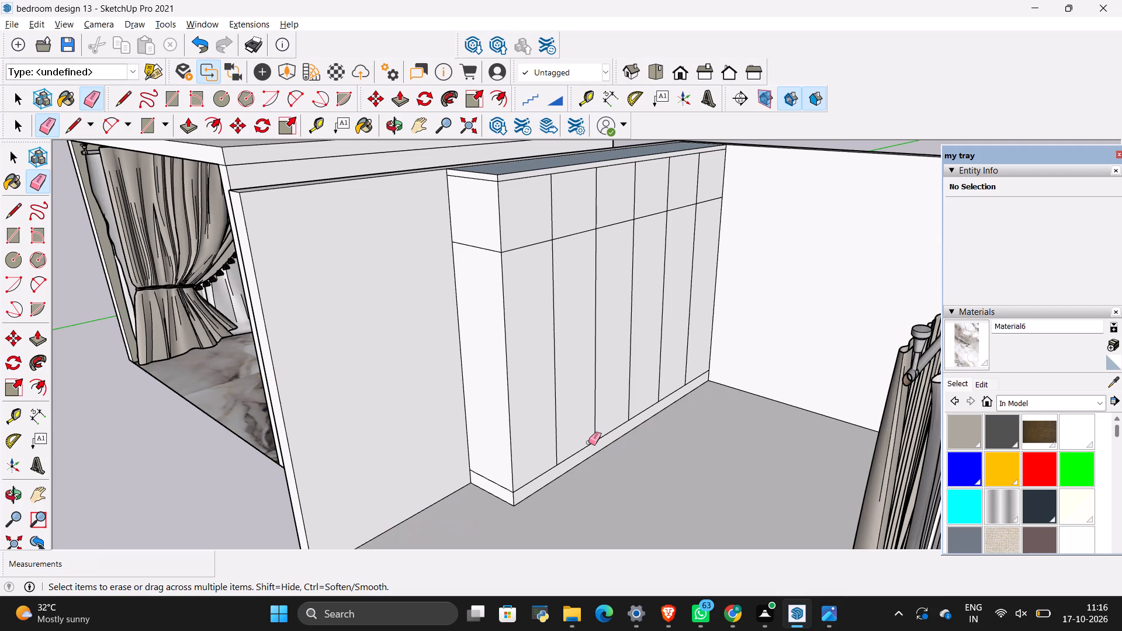
key(alt+Tab)
key(alt+Tab)
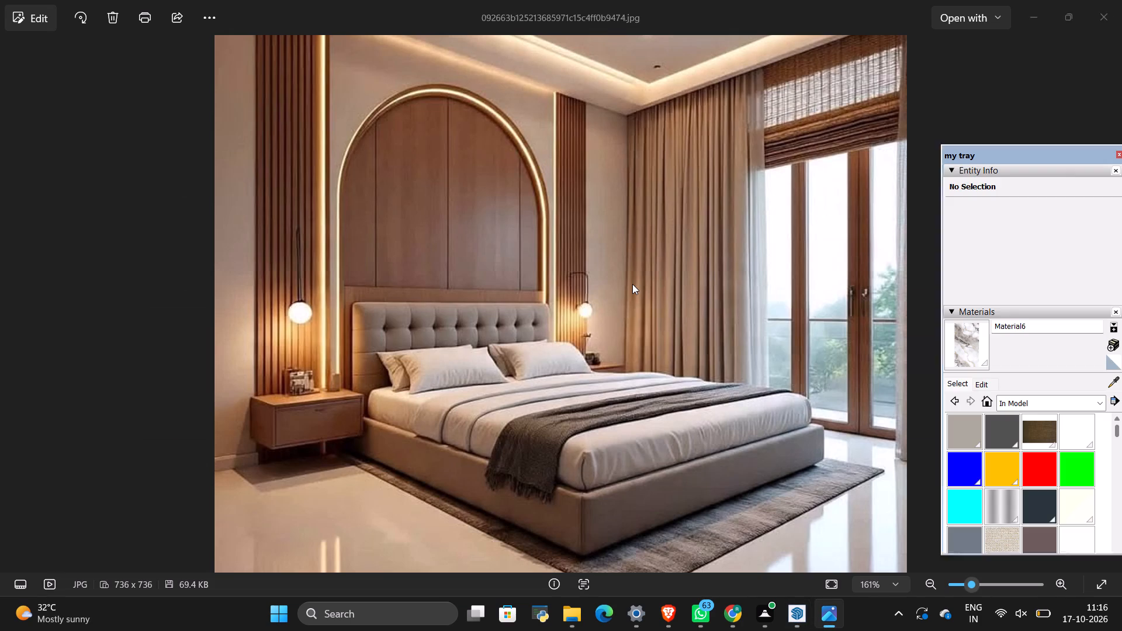
Reverse the blue-grey top face of the full-height panelled block so its front side faces outward.
scroll(632, 284, down, 5)
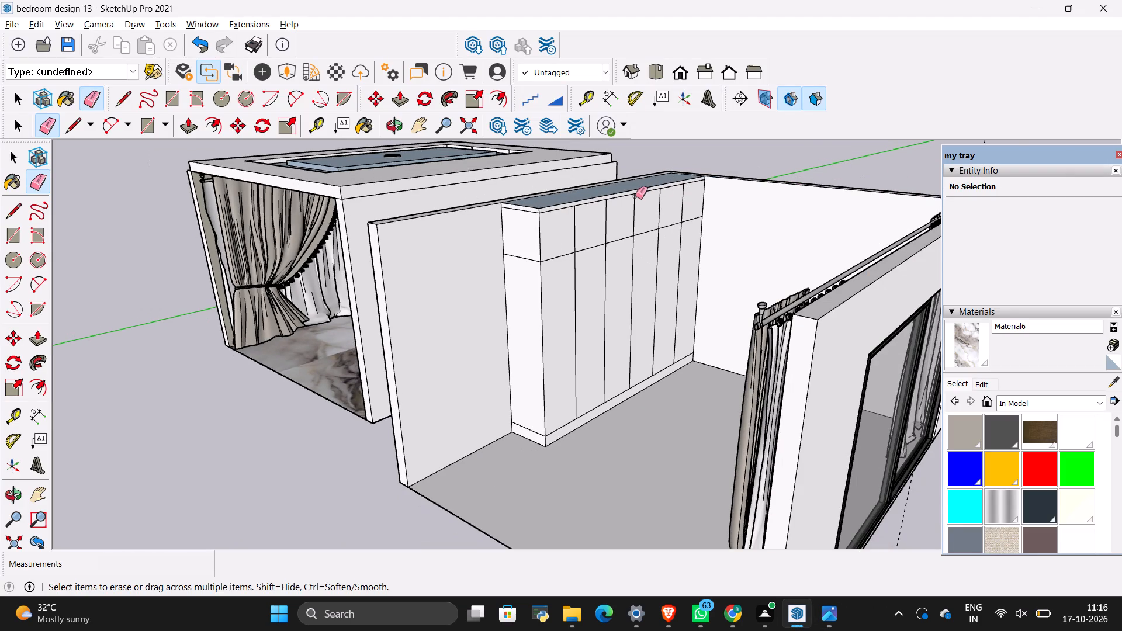
middle_drag(632, 200, 646, 247)
key(space)
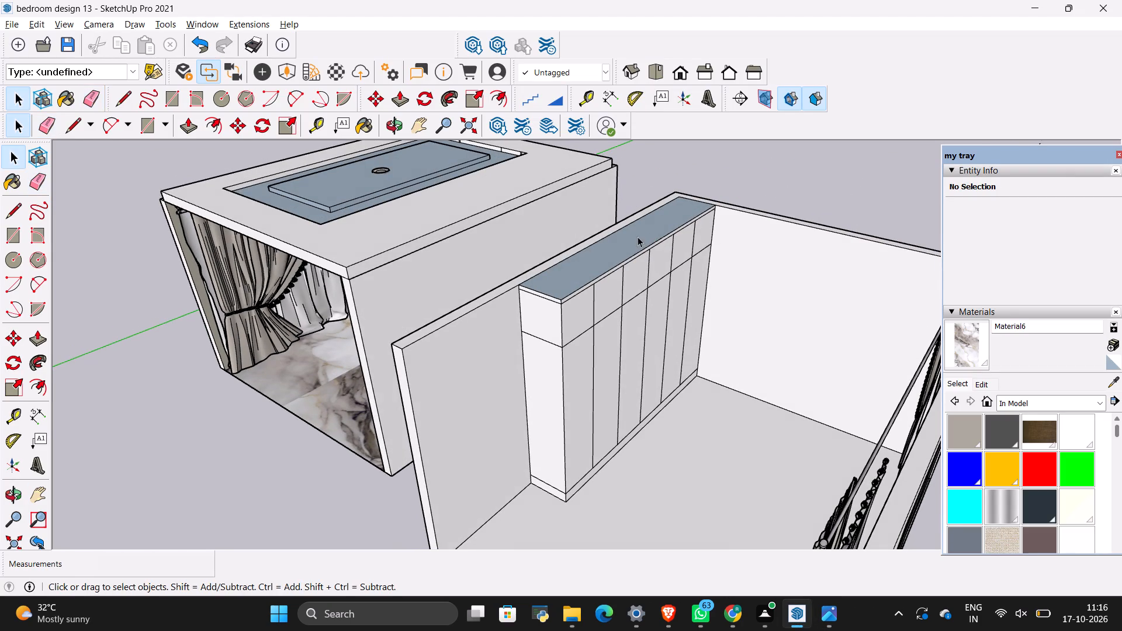
right_click(637, 236)
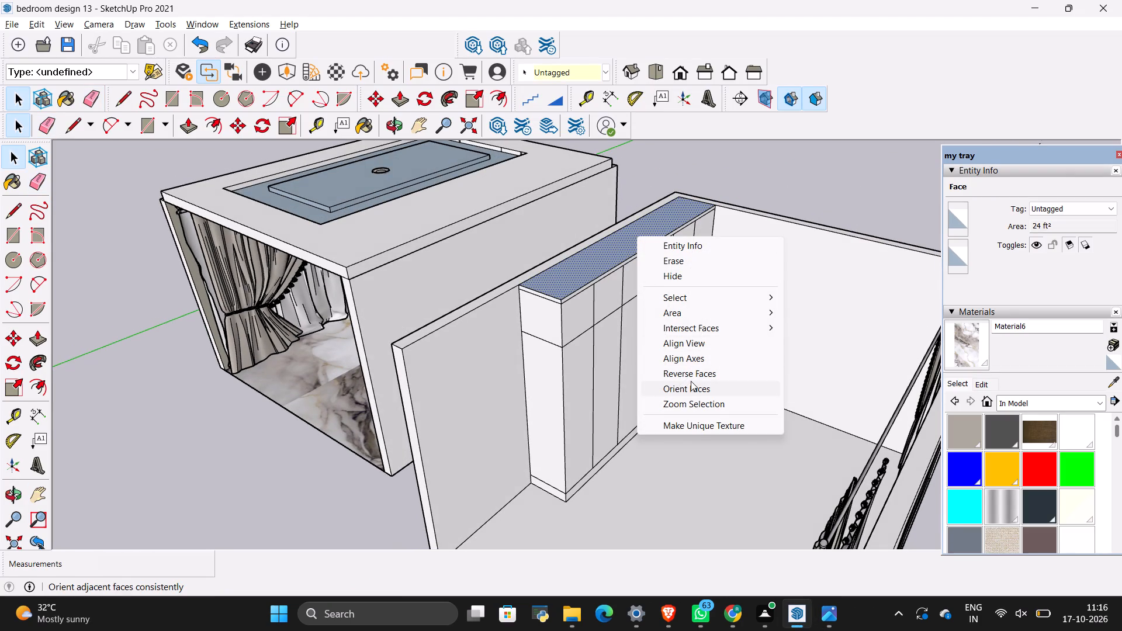
click(691, 379)
key(space)
click(733, 322)
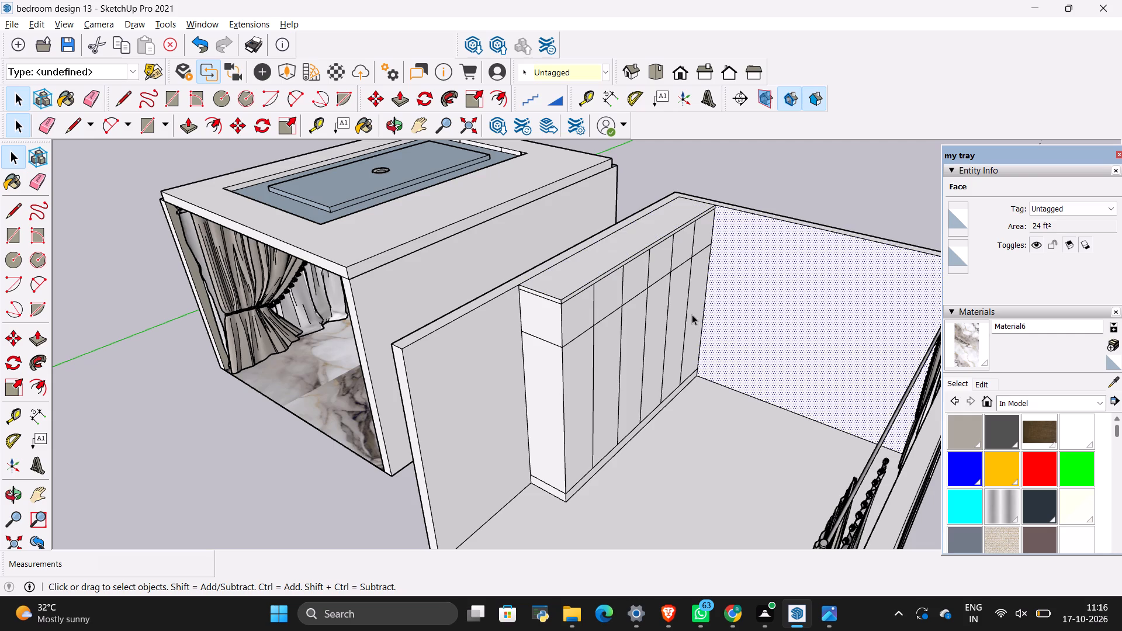
click(692, 314)
click(729, 158)
click(683, 205)
click(713, 172)
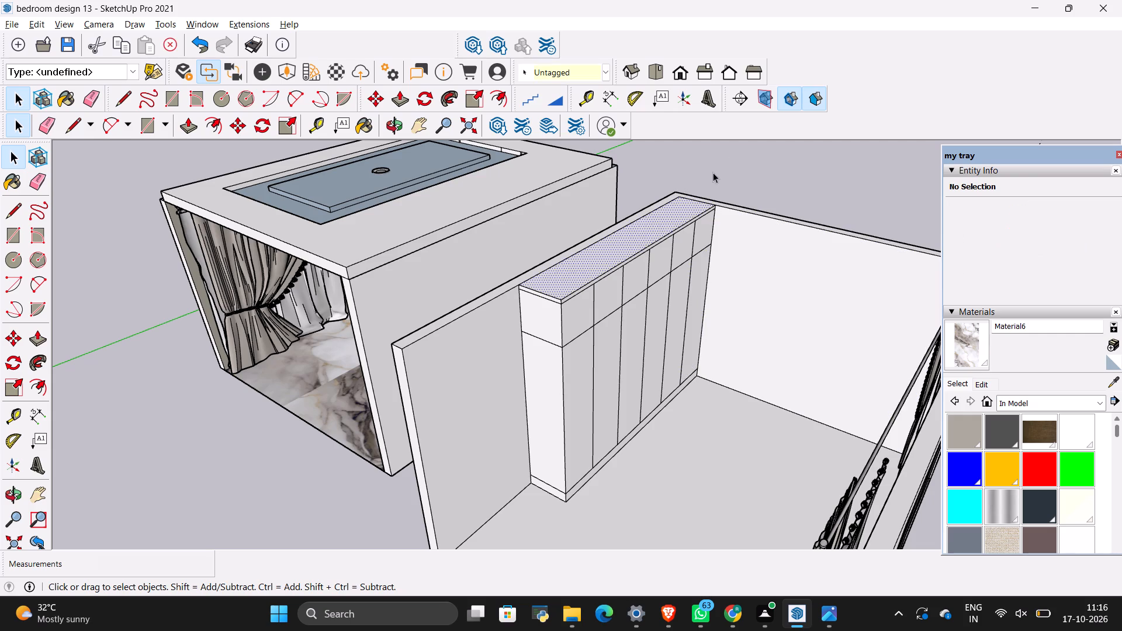
Inspect the panelled block from several angles and check it against the bedroom reference photo.
scroll(676, 195, down, 4)
middle_drag(689, 294, 694, 214)
scroll(694, 252, up, 9)
key(alt+Tab)
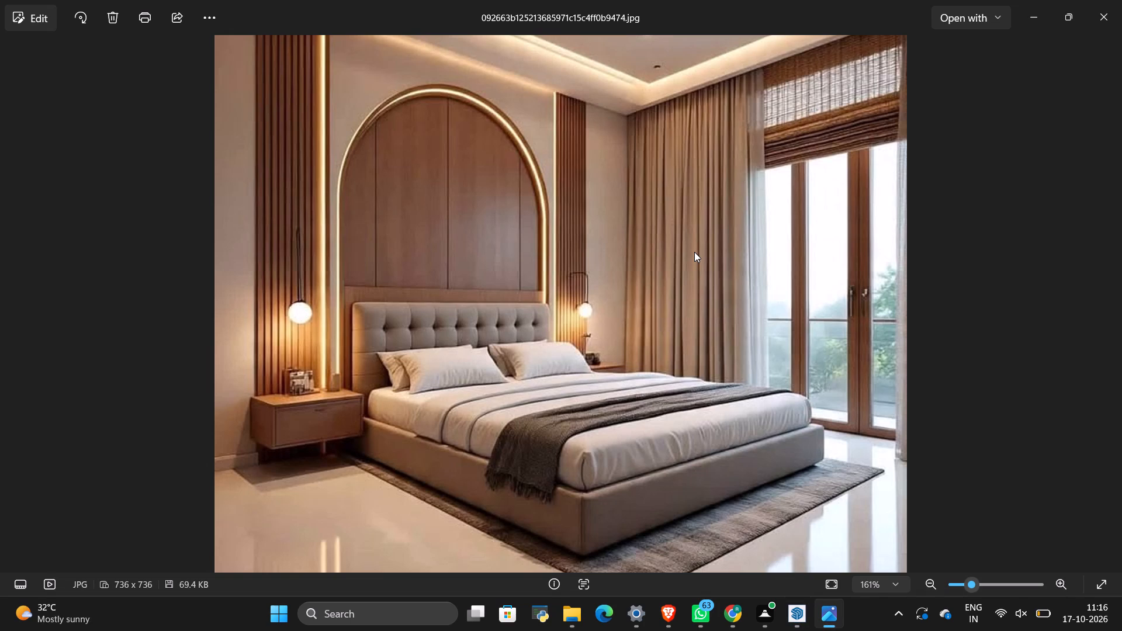
key(alt+Tab)
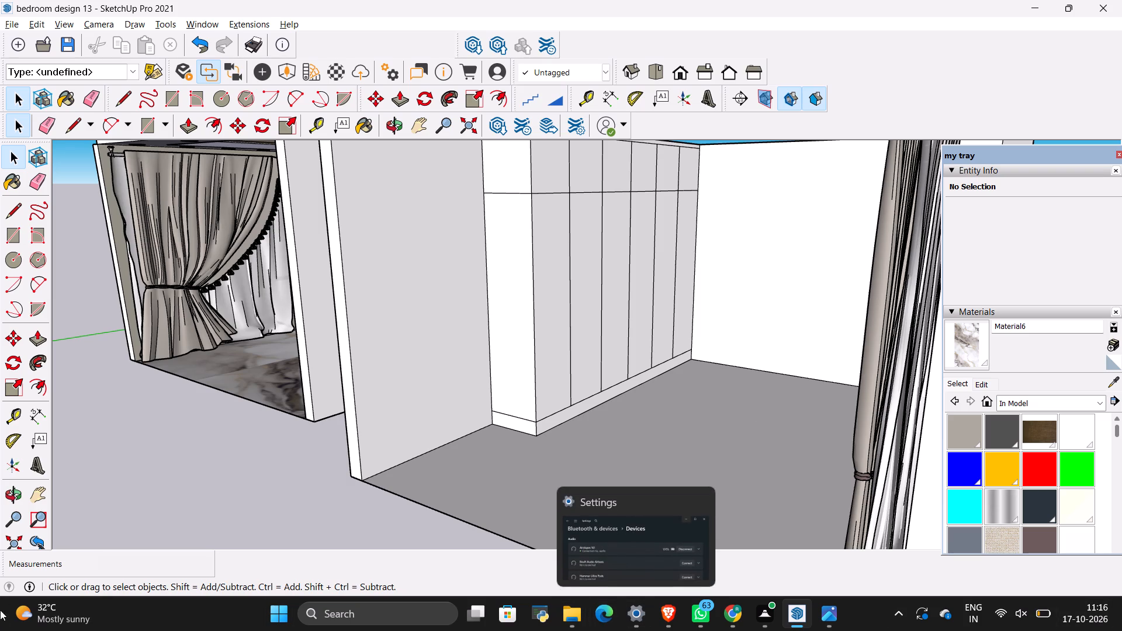
scroll(431, 339, down, 2)
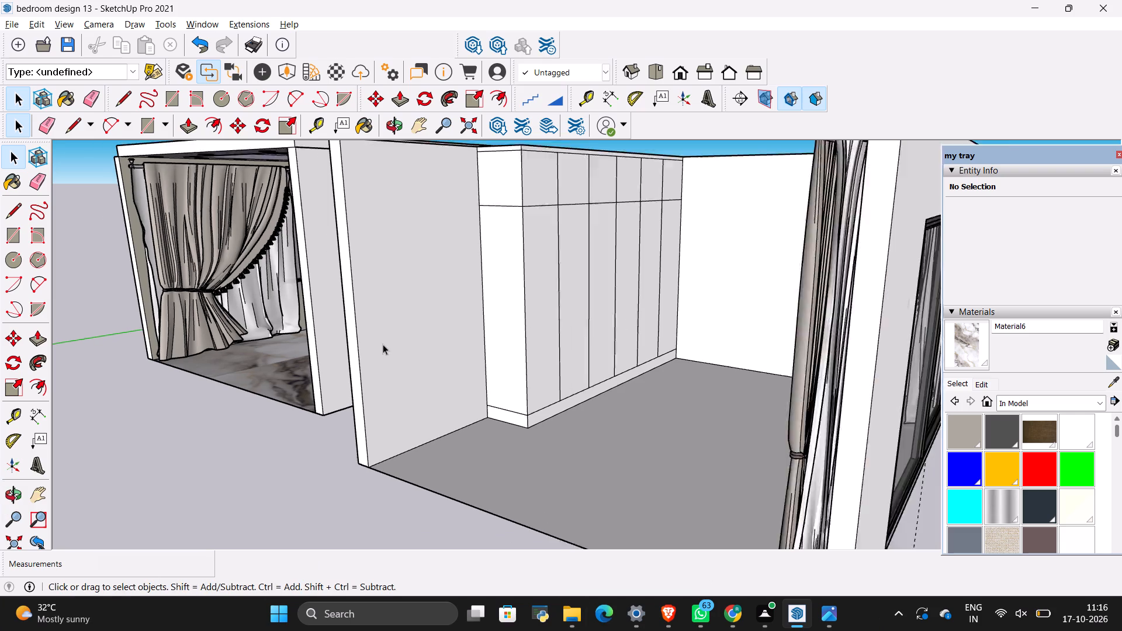
scroll(527, 178, up, 3)
middle_drag(567, 206, 572, 261)
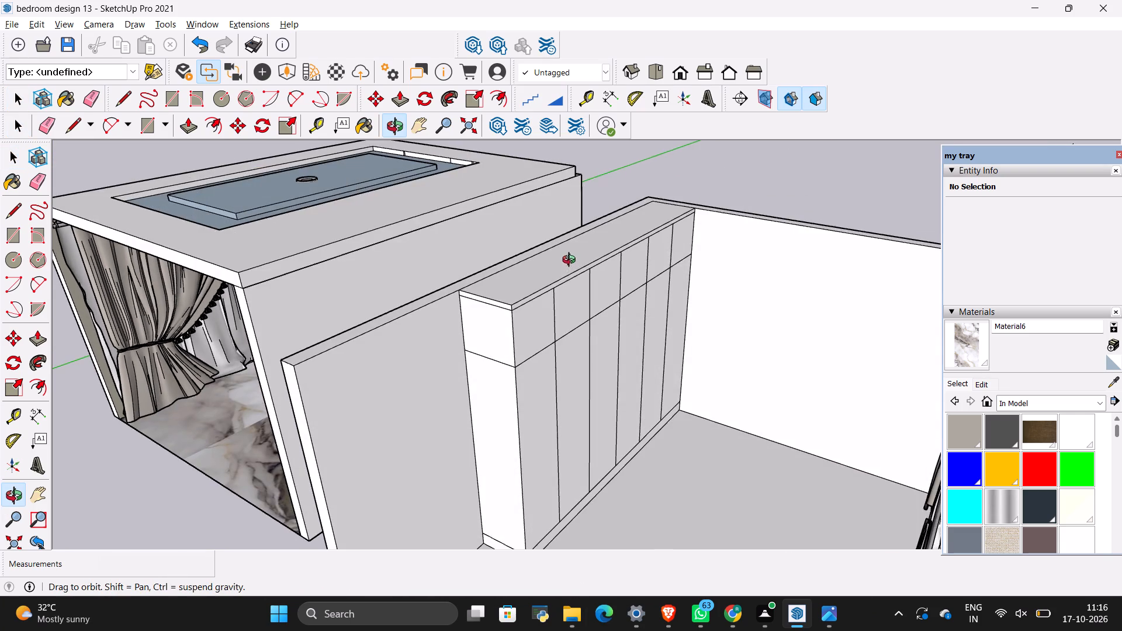
middle_drag(572, 261, 572, 246)
scroll(559, 235, down, 4)
scroll(664, 427, up, 2)
key(space)
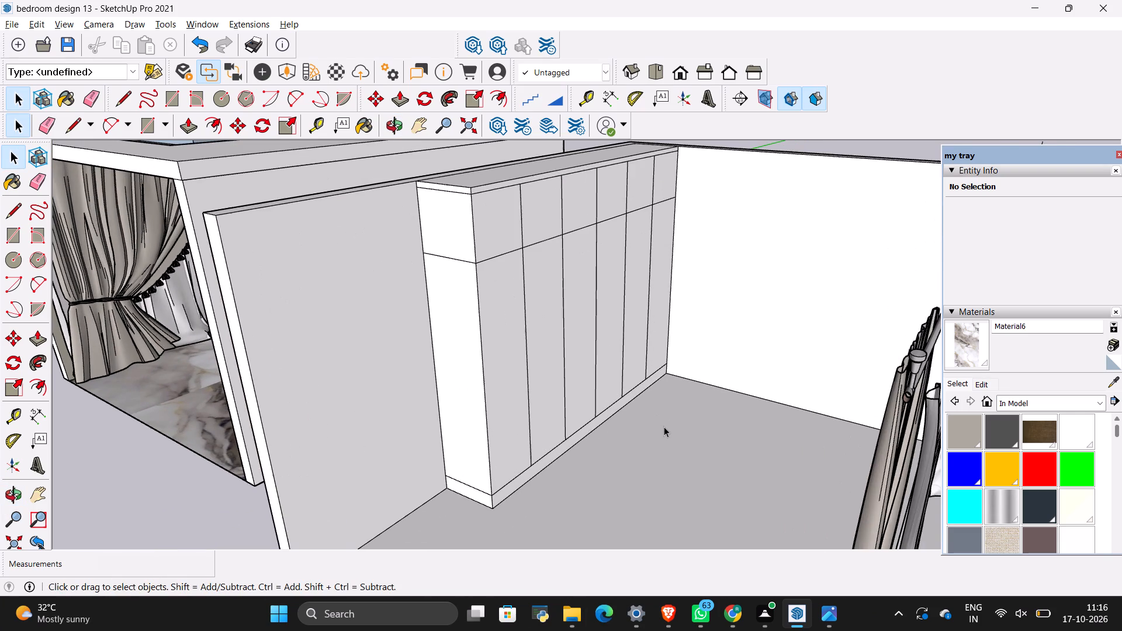
click(664, 426)
scroll(663, 426, down, 3)
key(alt+Tab)
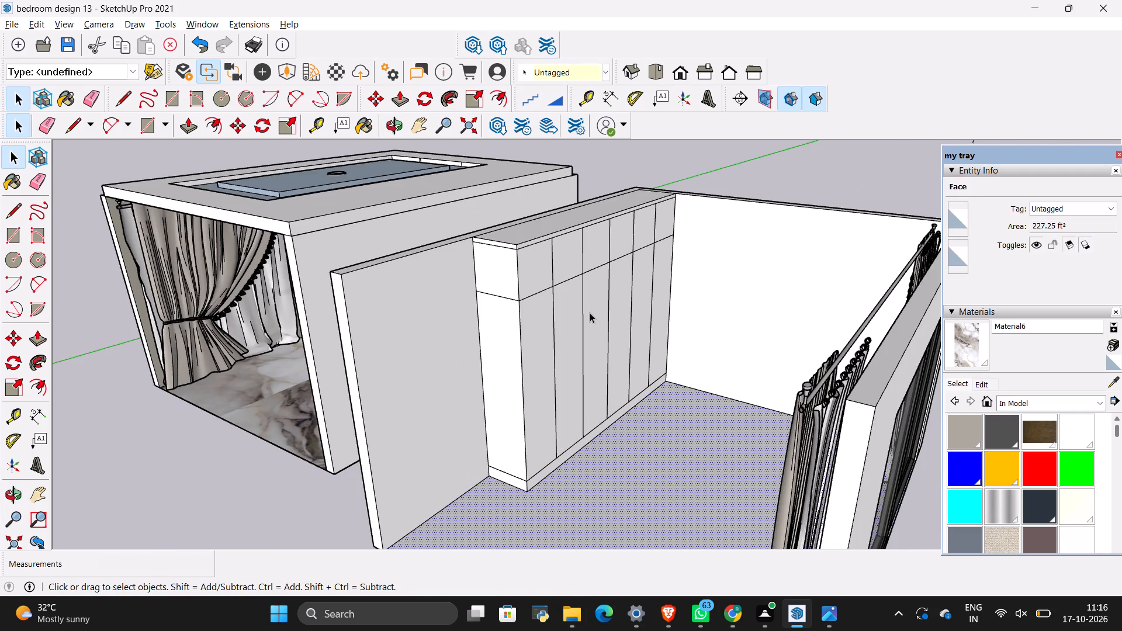
key(alt+Tab)
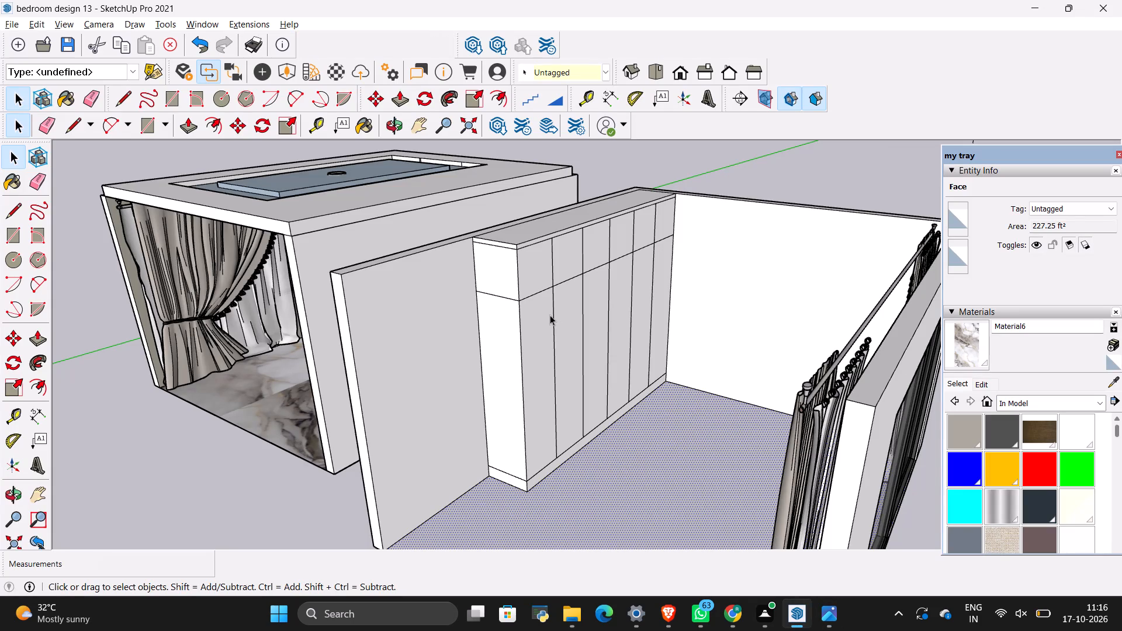
key(alt+Tab)
key(alt+Tab)
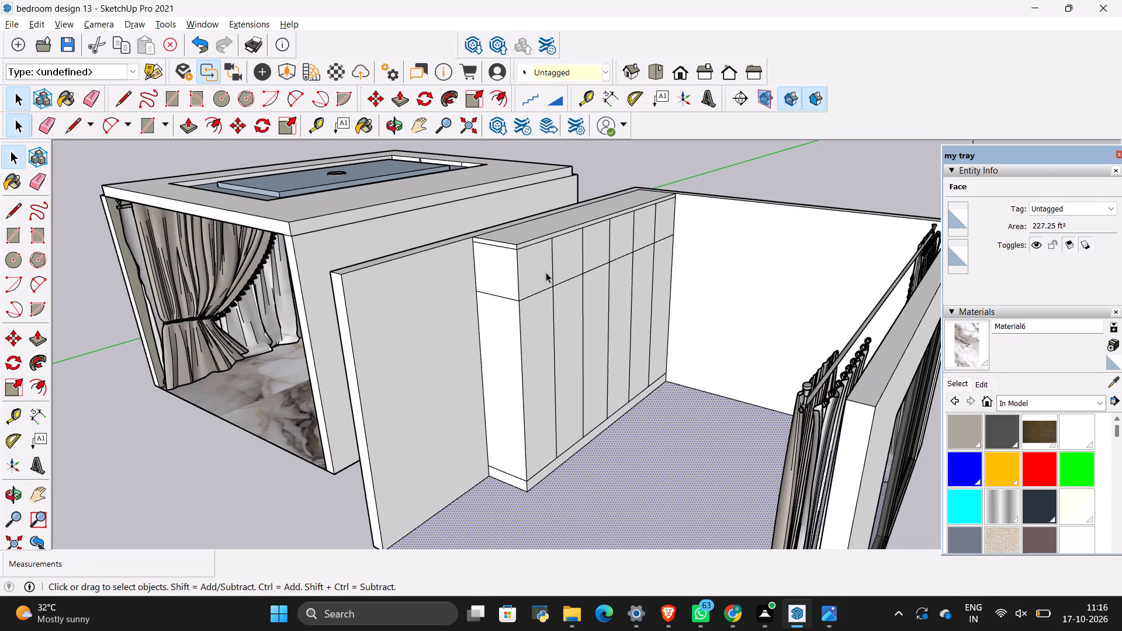
scroll(563, 235, up, 3)
middle_drag(561, 450, 493, 451)
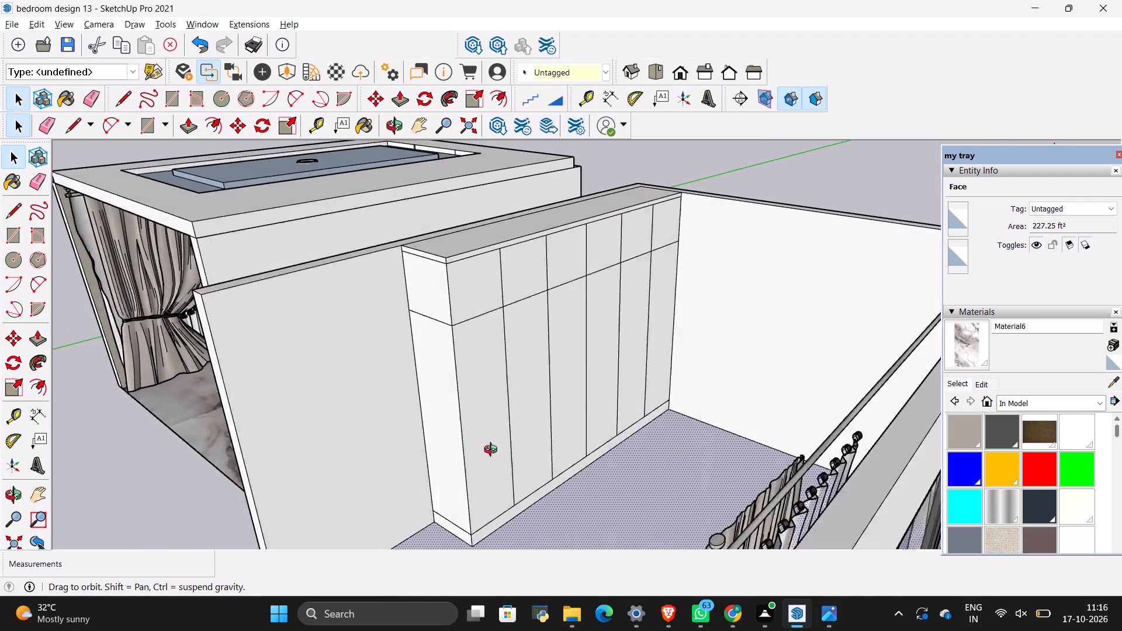
middle_drag(493, 451, 525, 463)
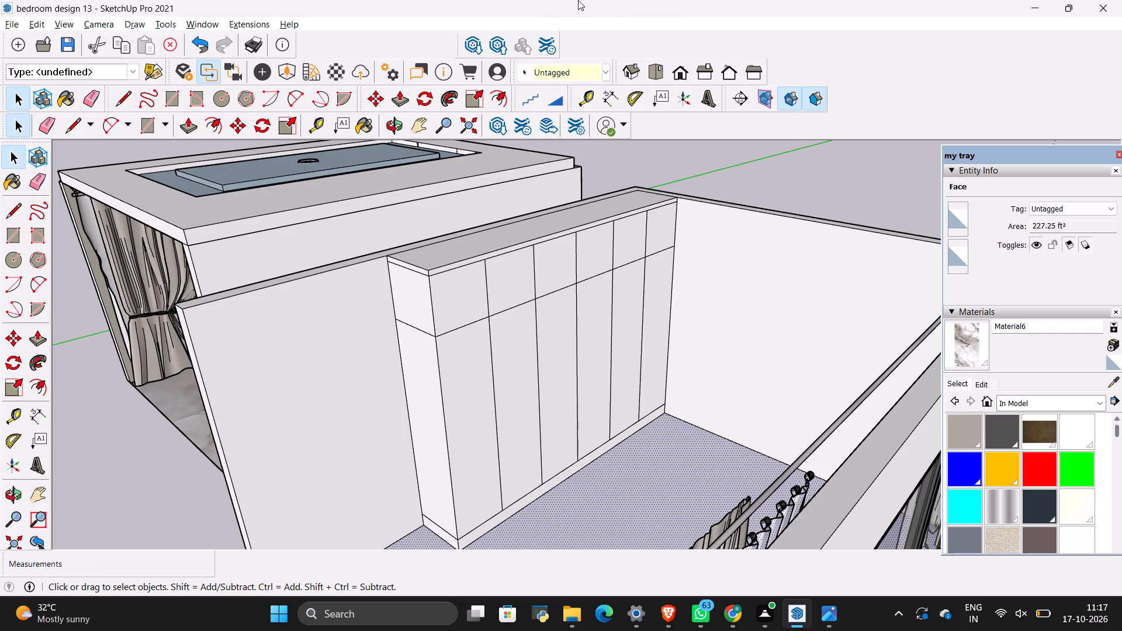
Offset the outline of the upper-row front panel nearest the block's exposed end inward by 0.2".
click(496, 96)
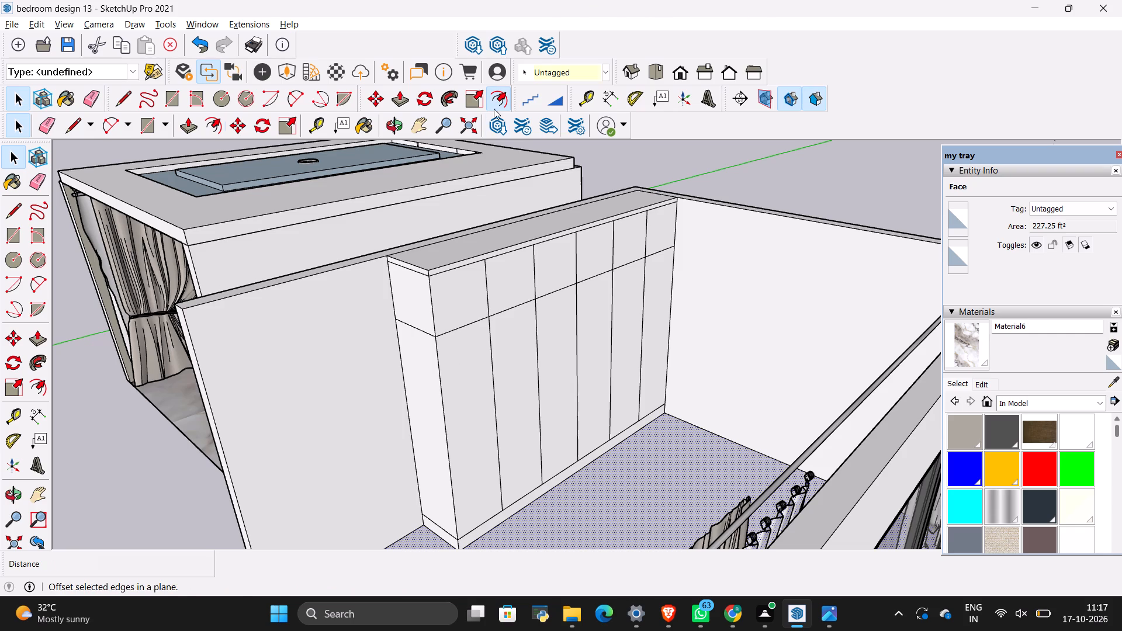
scroll(466, 282, up, 11)
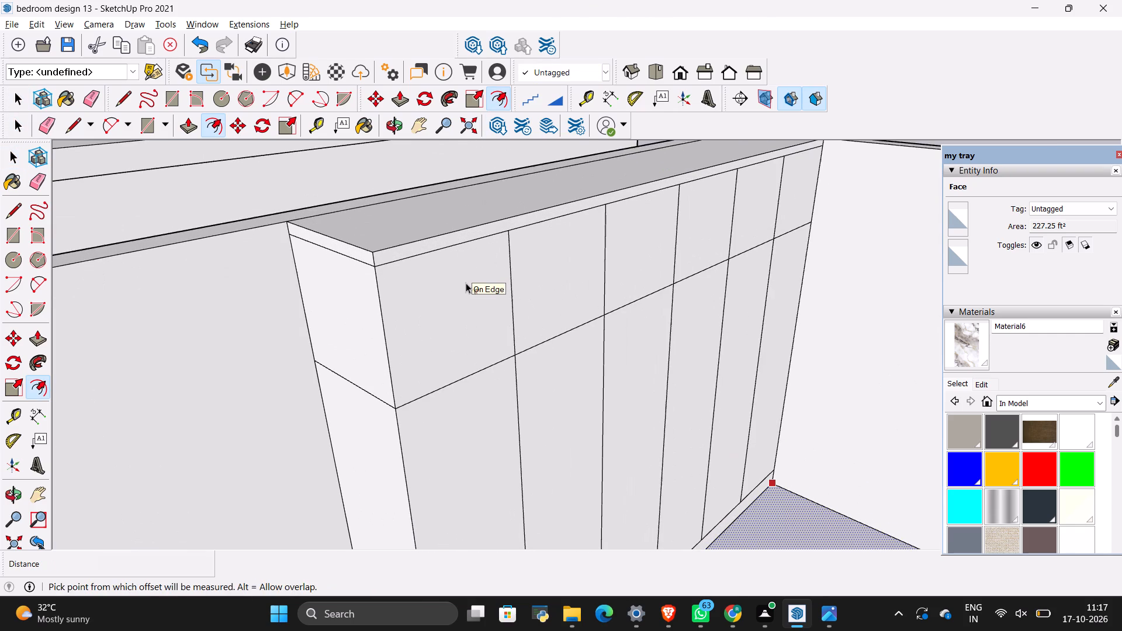
key(space)
click(466, 283)
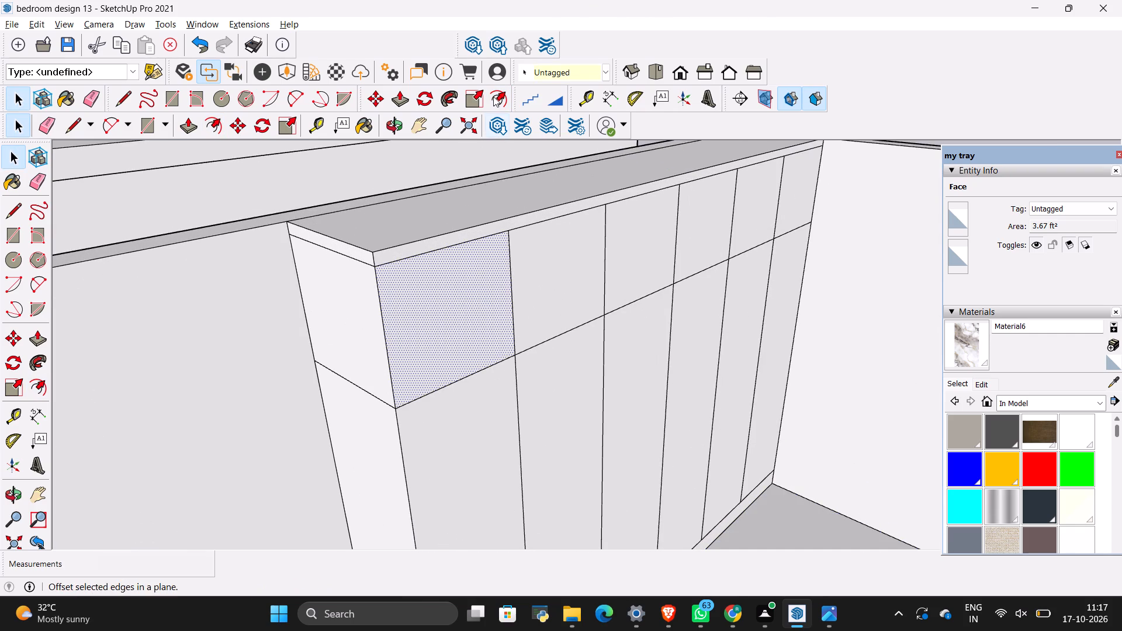
click(492, 93)
click(476, 273)
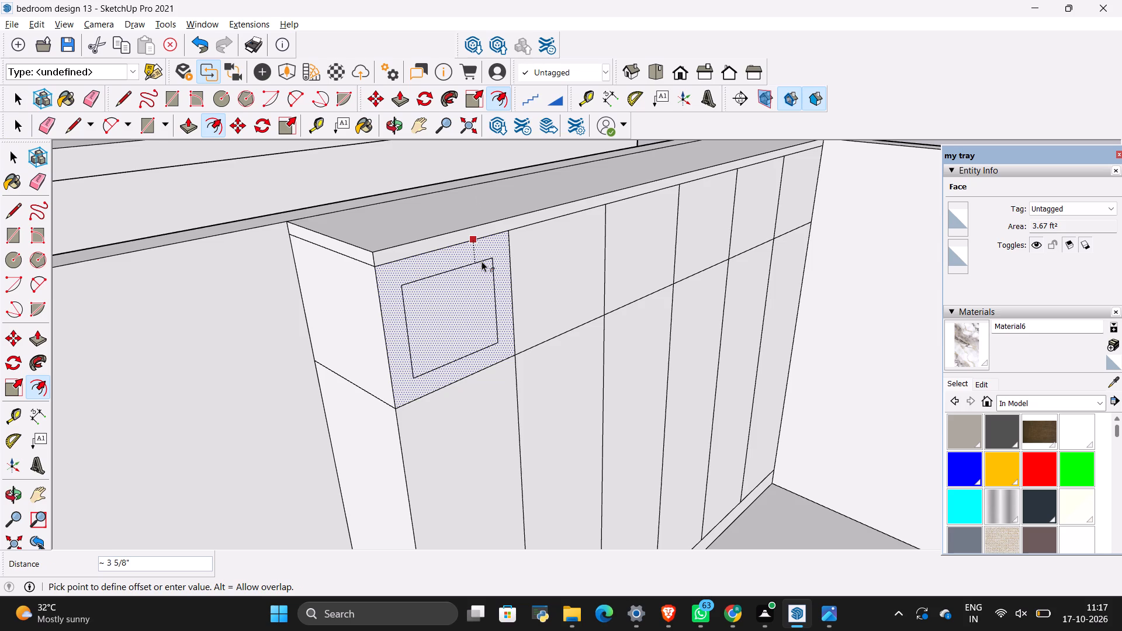
key(BackSpace)
text(.2)
key(shift+quotedbl)
key(Return)
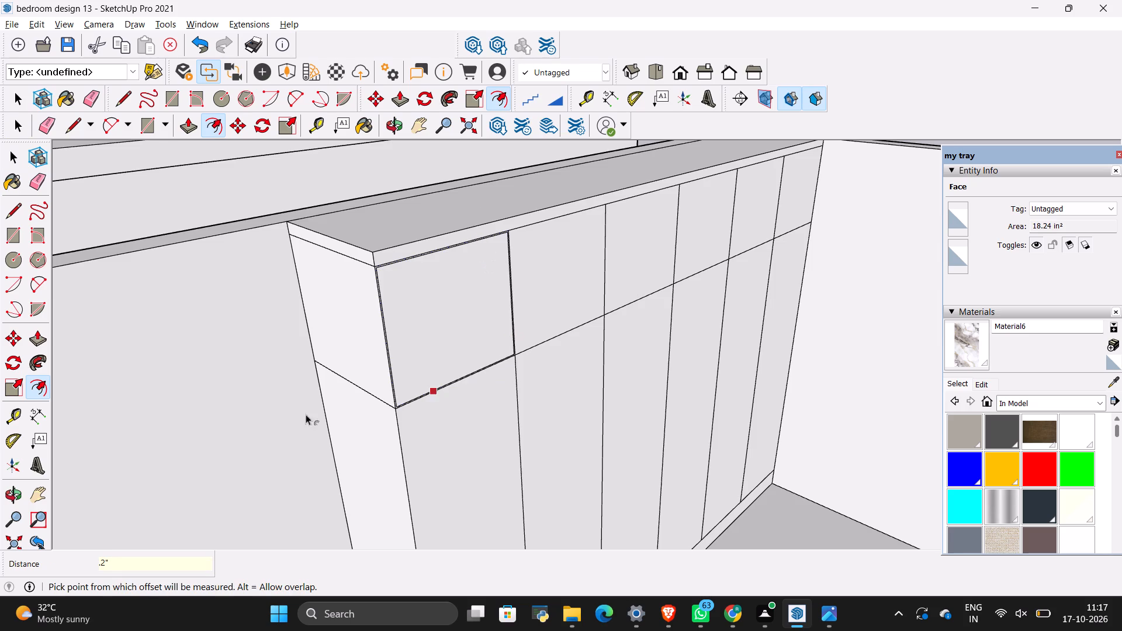
key(Escape)
Offset the outlines of the second and third upper-row front panels from the block's exposed end inward by 0.2" each.
click(565, 278)
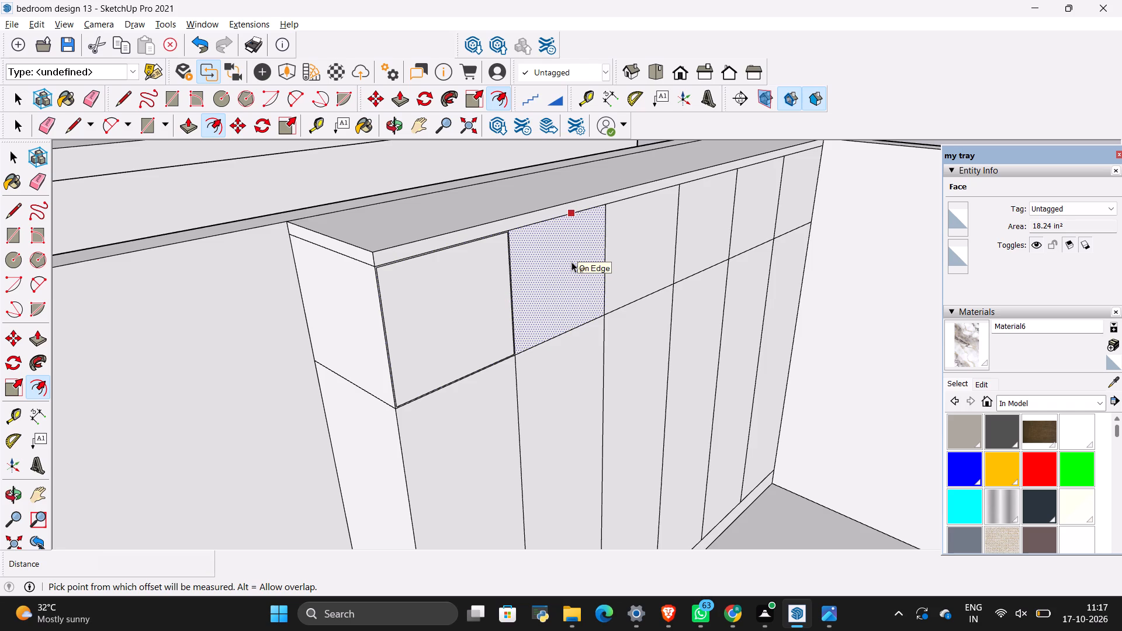
click(572, 262)
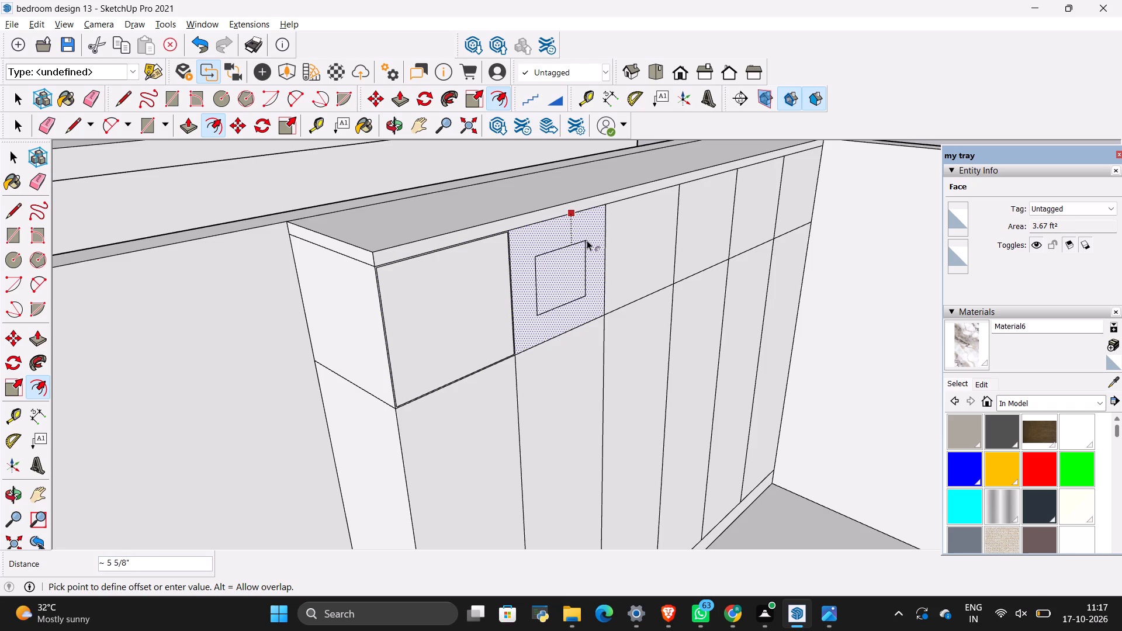
key(BackSpace)
text(.2")
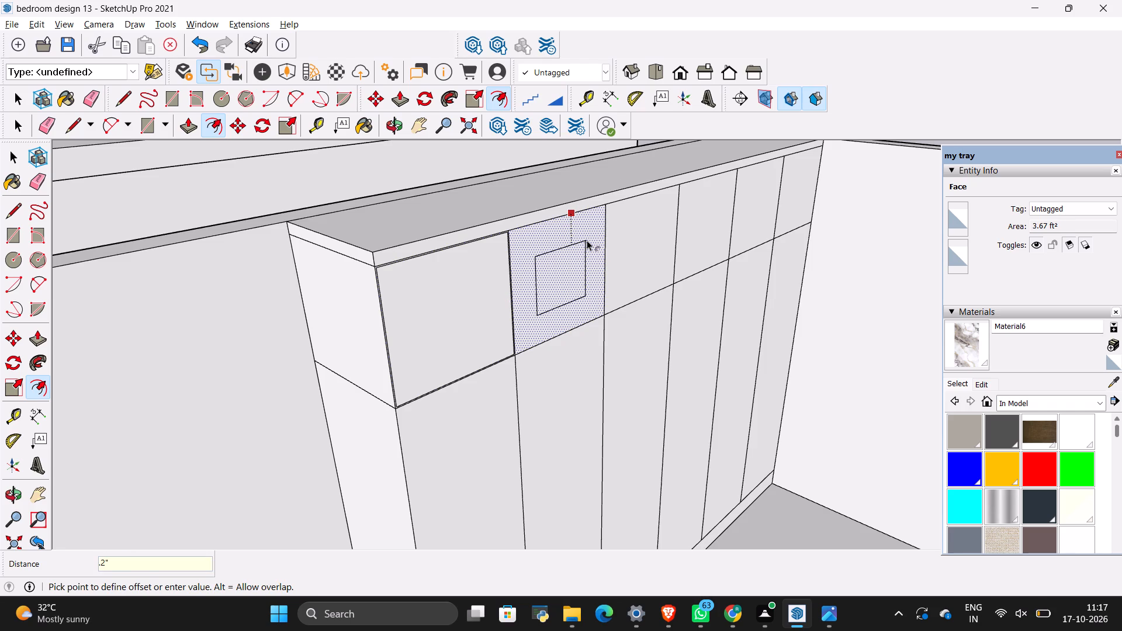
key(Return)
key(Escape)
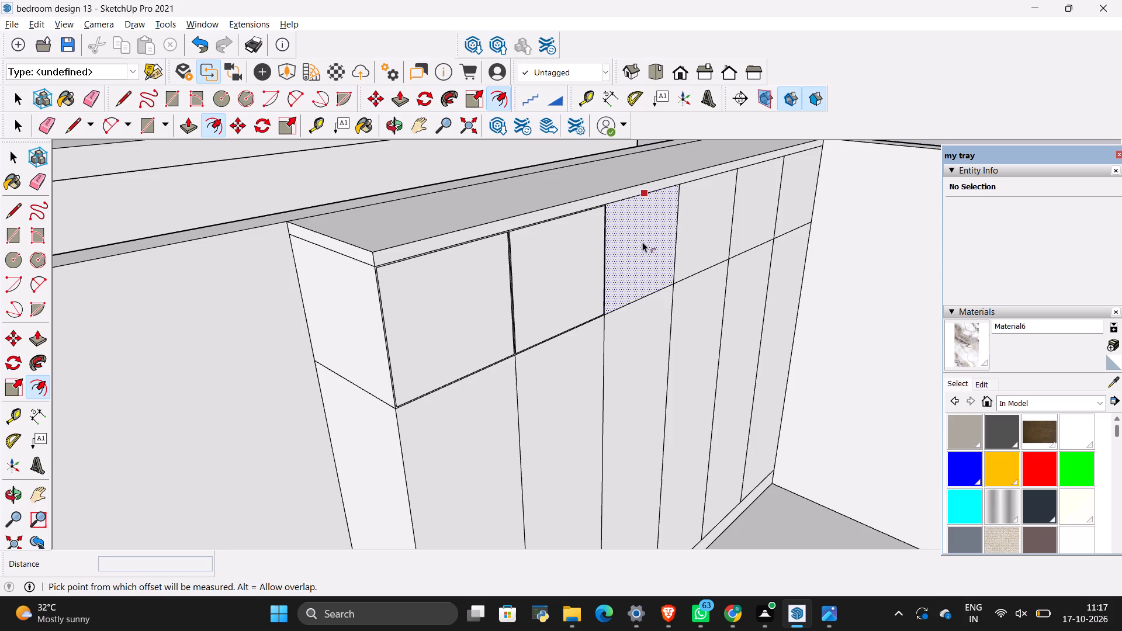
click(642, 242)
key(BackSpace)
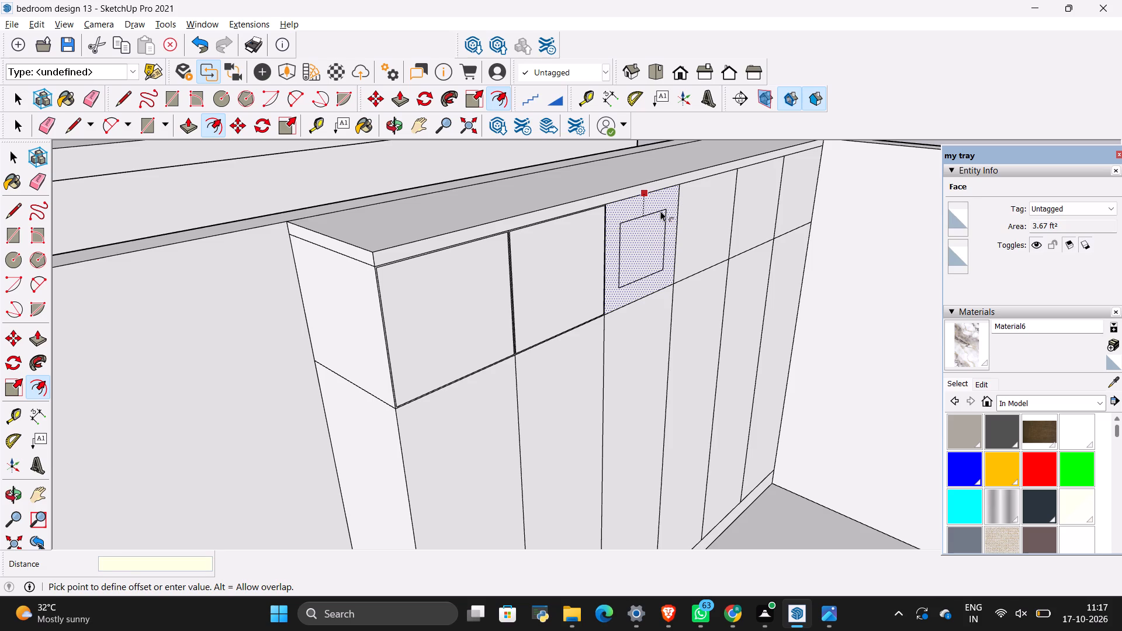
text(.2")
key(Return)
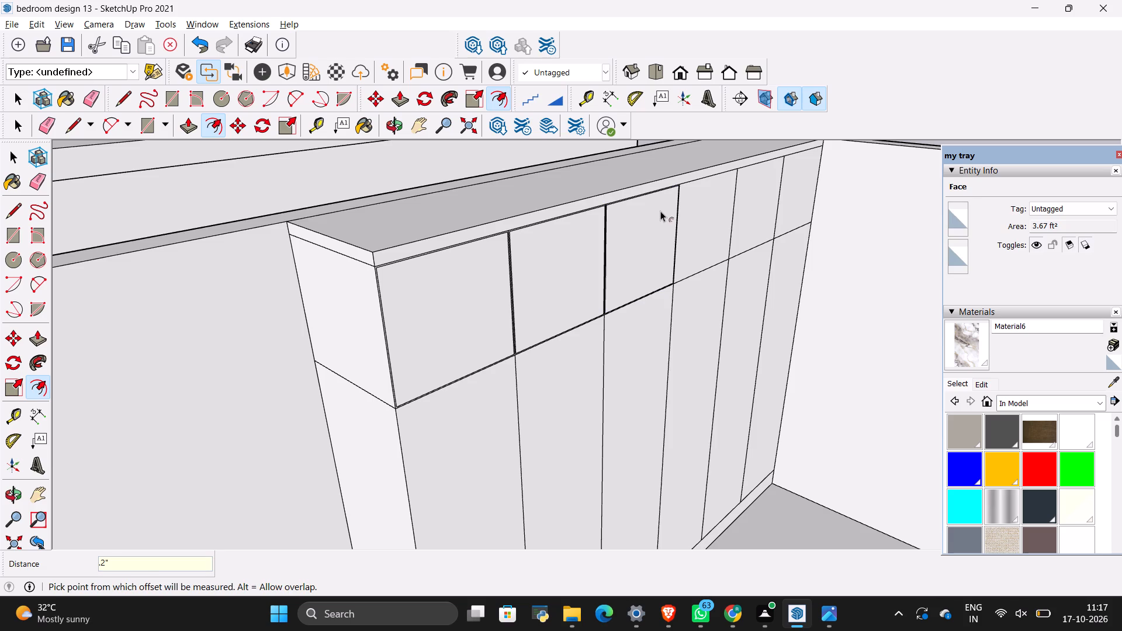
Offset the outline of the fourth upper-row front panel from the block's exposed end inward by 0.2".
scroll(344, 431, down, 12)
middle_drag(610, 478, 586, 481)
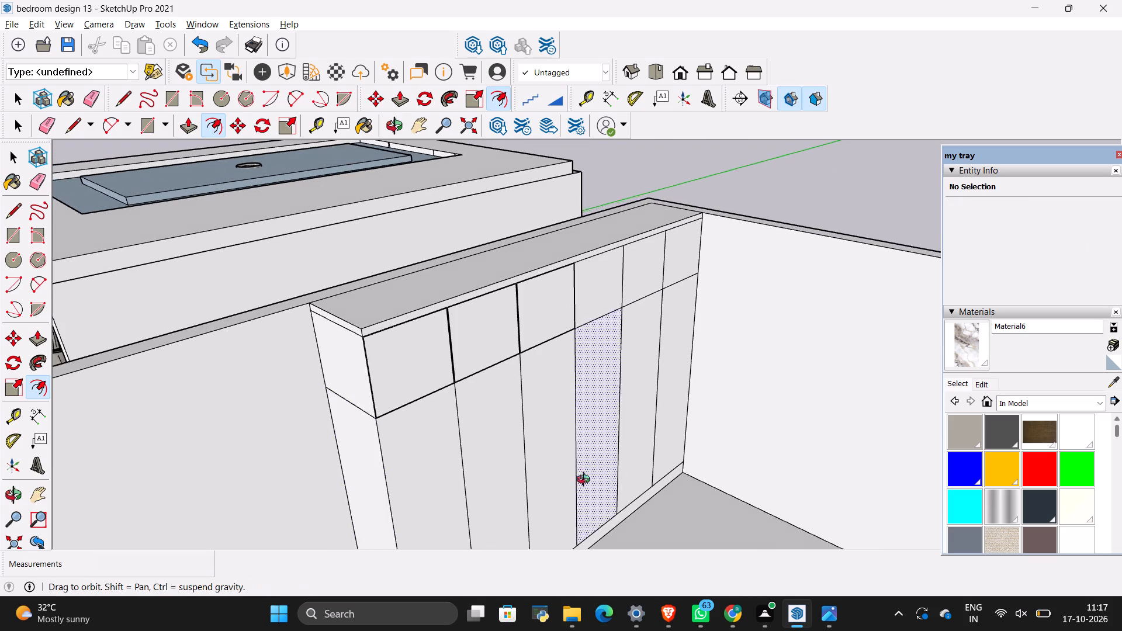
middle_drag(586, 481, 529, 480)
scroll(478, 243, up, 8)
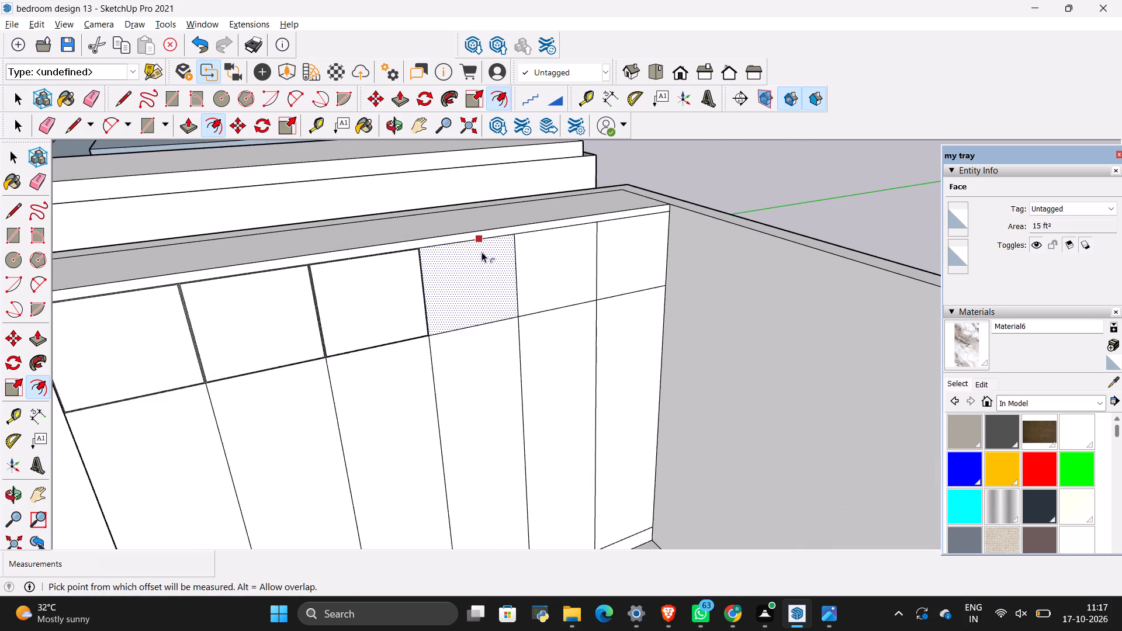
key(Escape)
click(484, 255)
key(alt+BackSpace)
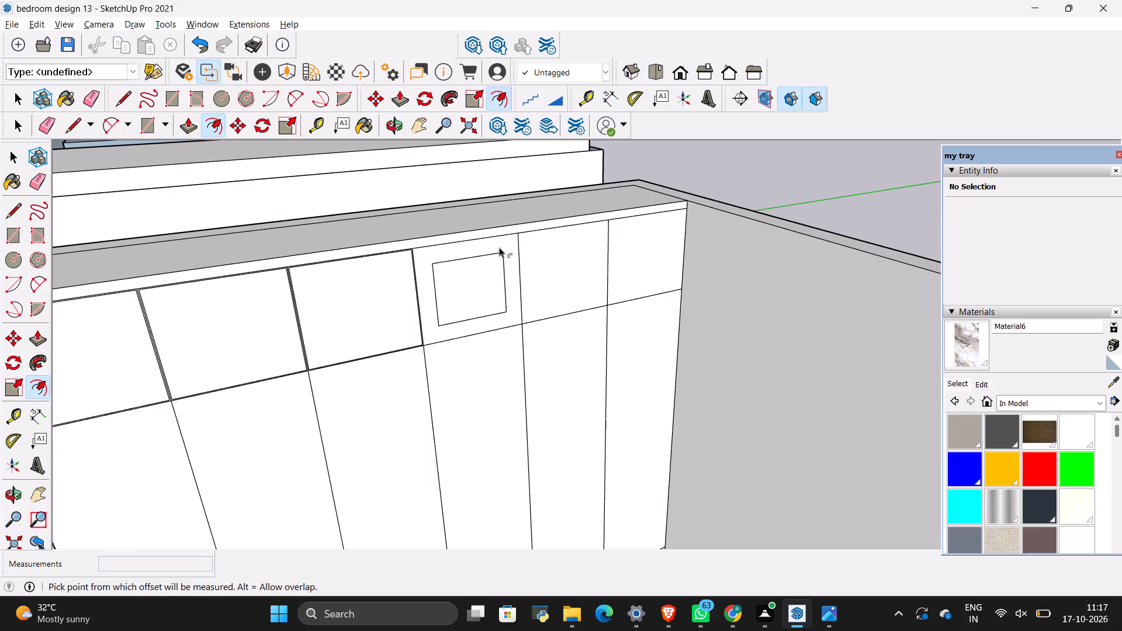
click(494, 266)
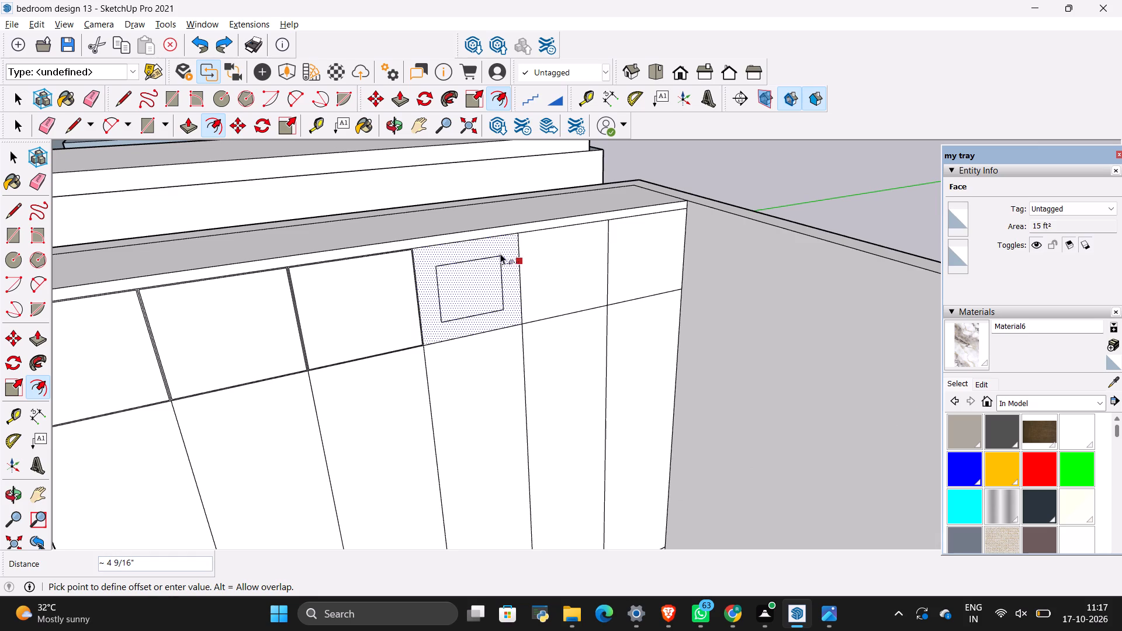
key(BackSpace)
text(.2")
key(Return)
key(Escape)
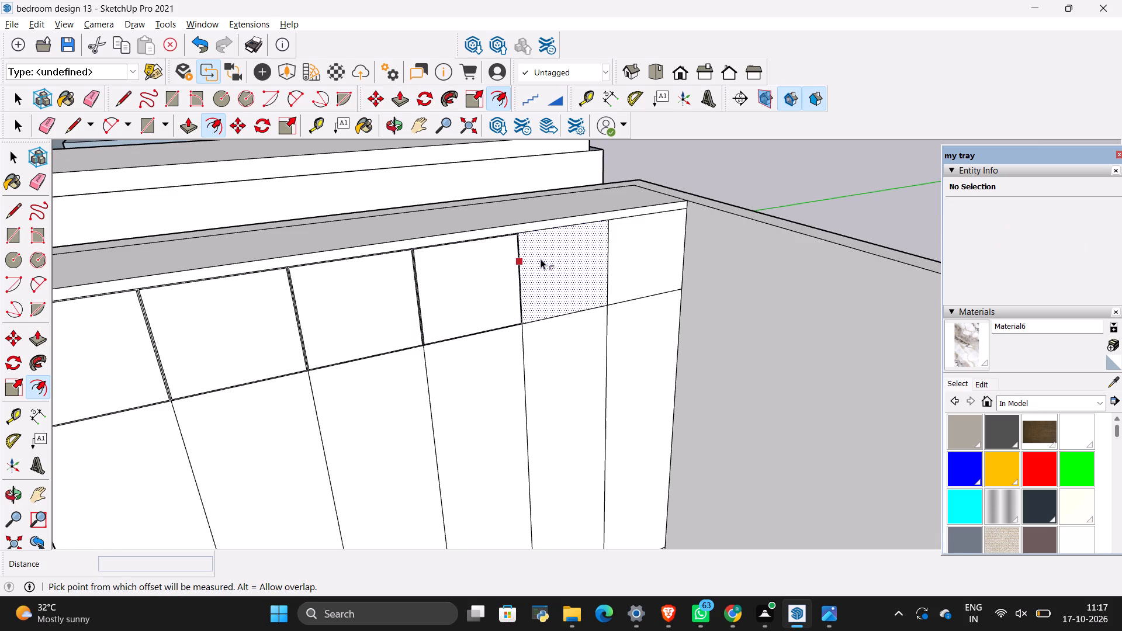
Offset the outlines of the fifth and sixth upper-row front panels from the block's exposed end inward by 0.2" each.
click(543, 259)
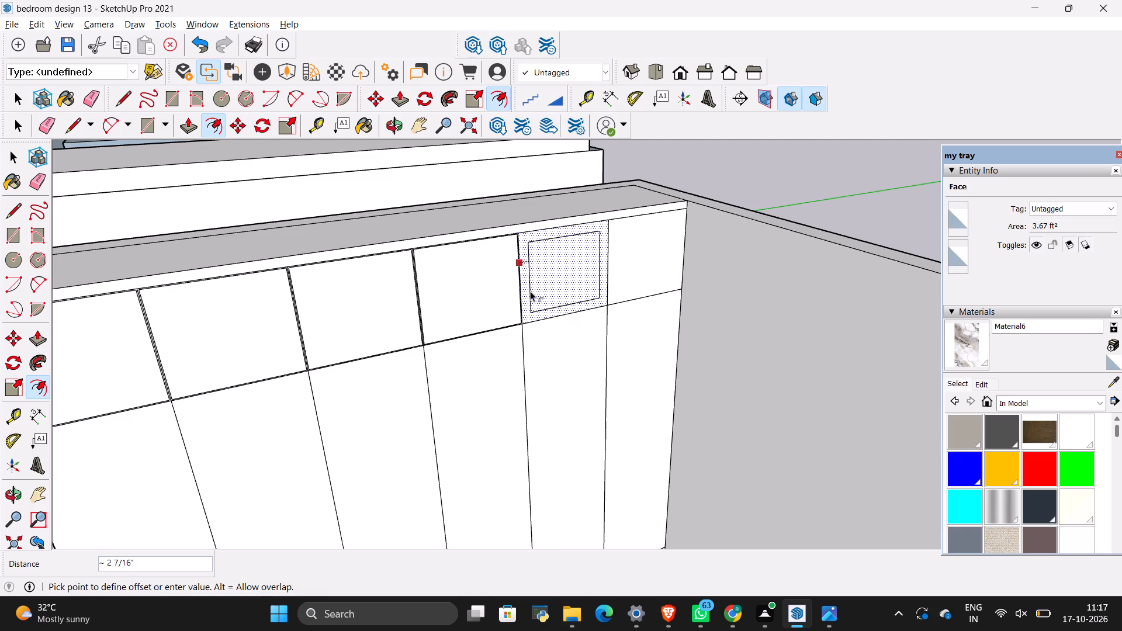
key(BackSpace)
text(.2")
key(Return)
key(Escape)
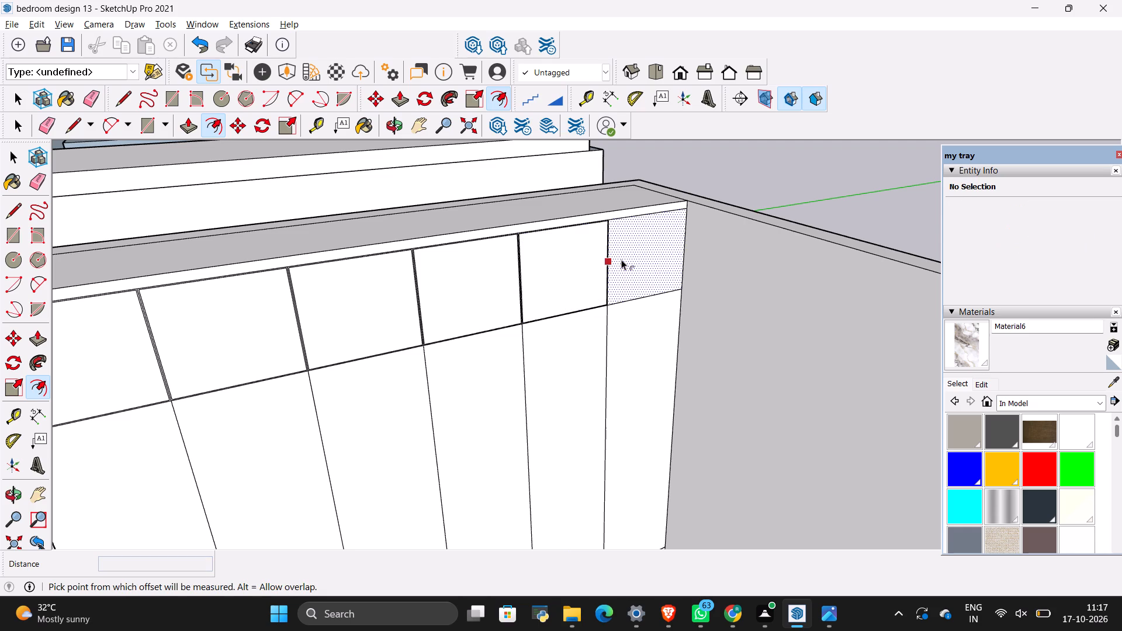
click(621, 259)
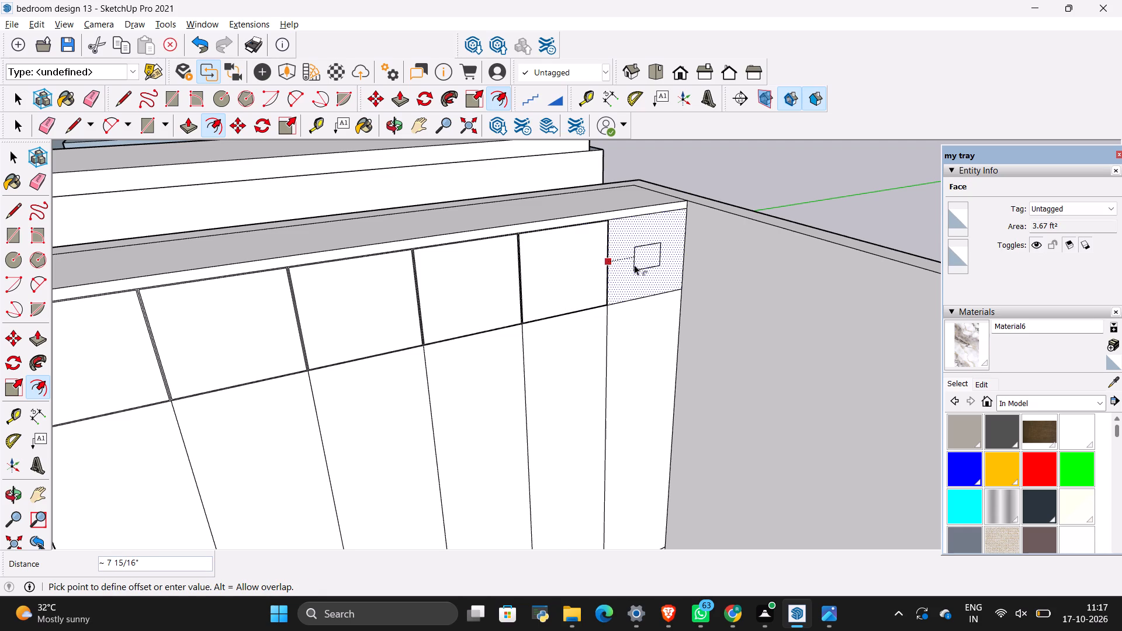
key(BackSpace)
text(.2")
key(shift+Return)
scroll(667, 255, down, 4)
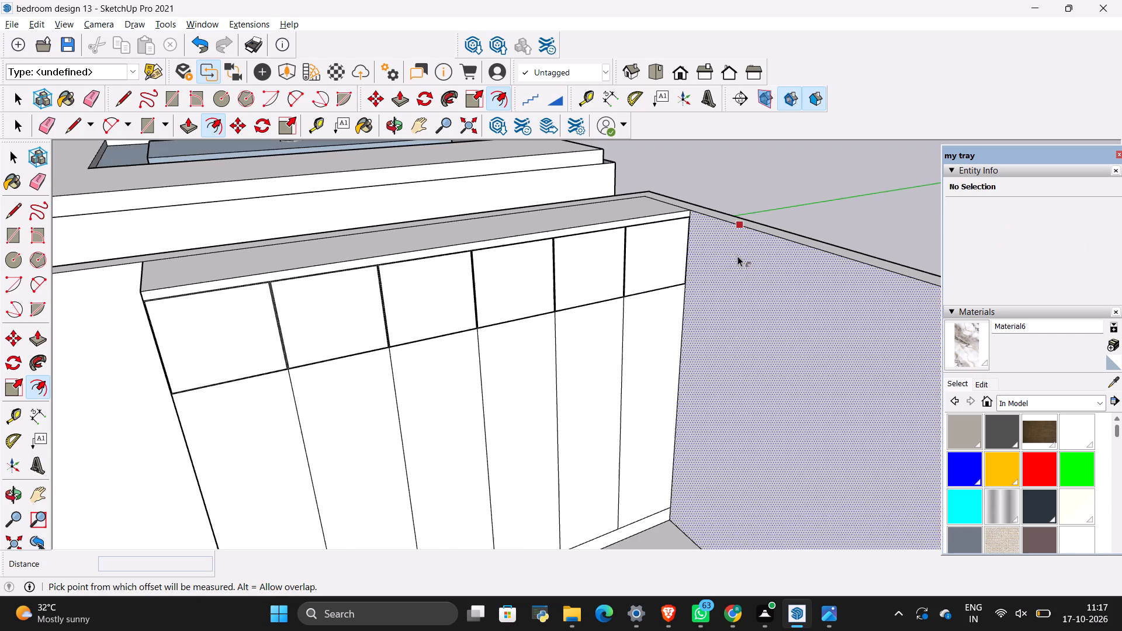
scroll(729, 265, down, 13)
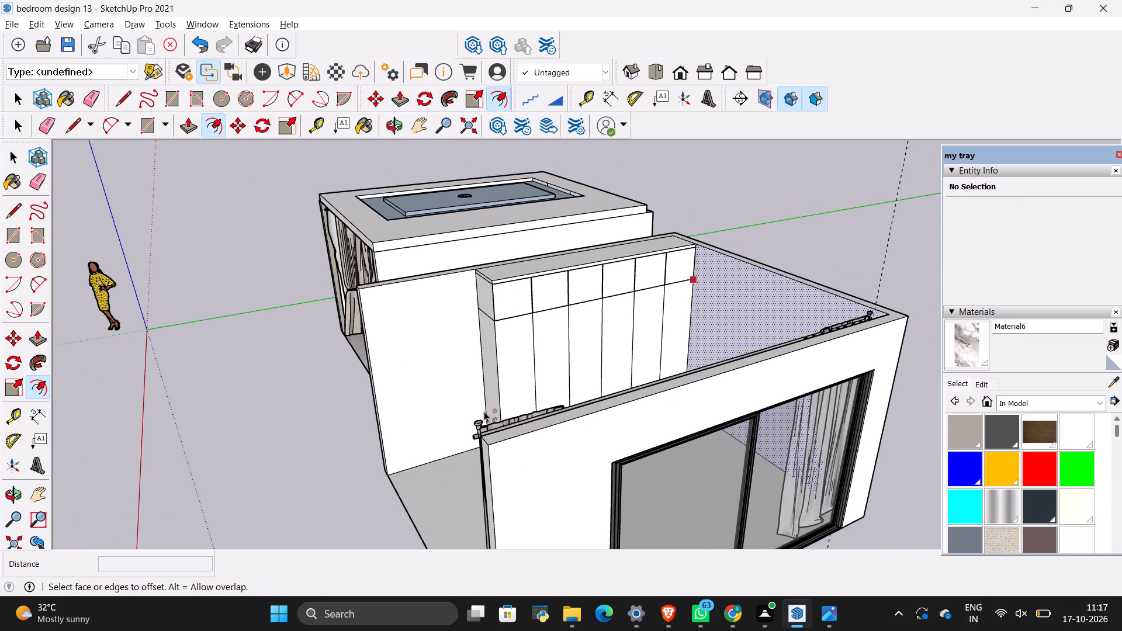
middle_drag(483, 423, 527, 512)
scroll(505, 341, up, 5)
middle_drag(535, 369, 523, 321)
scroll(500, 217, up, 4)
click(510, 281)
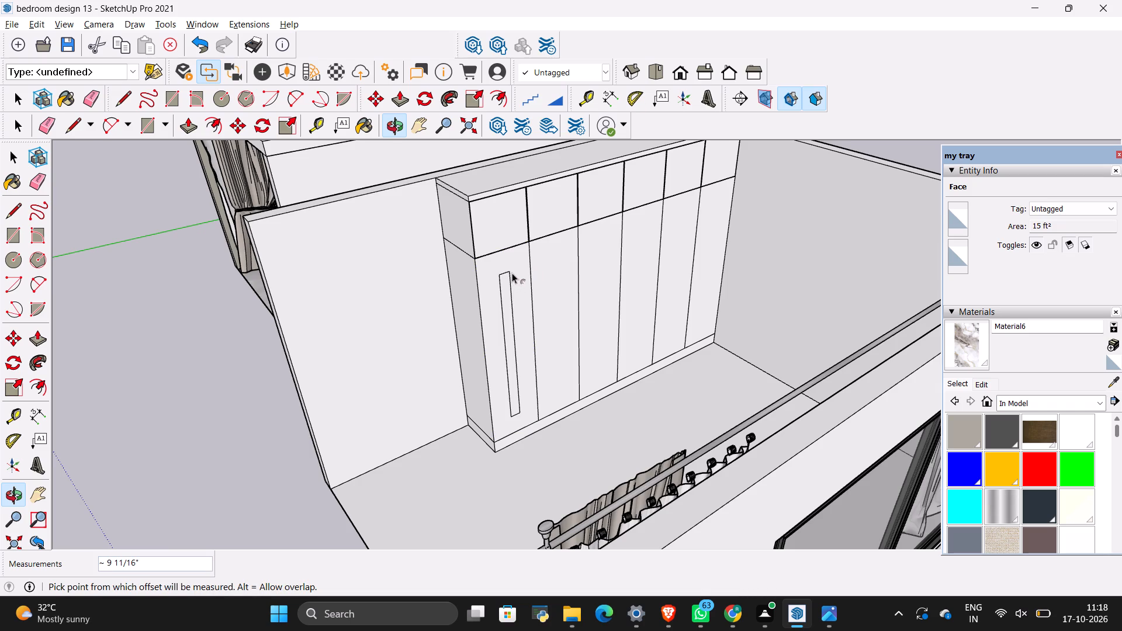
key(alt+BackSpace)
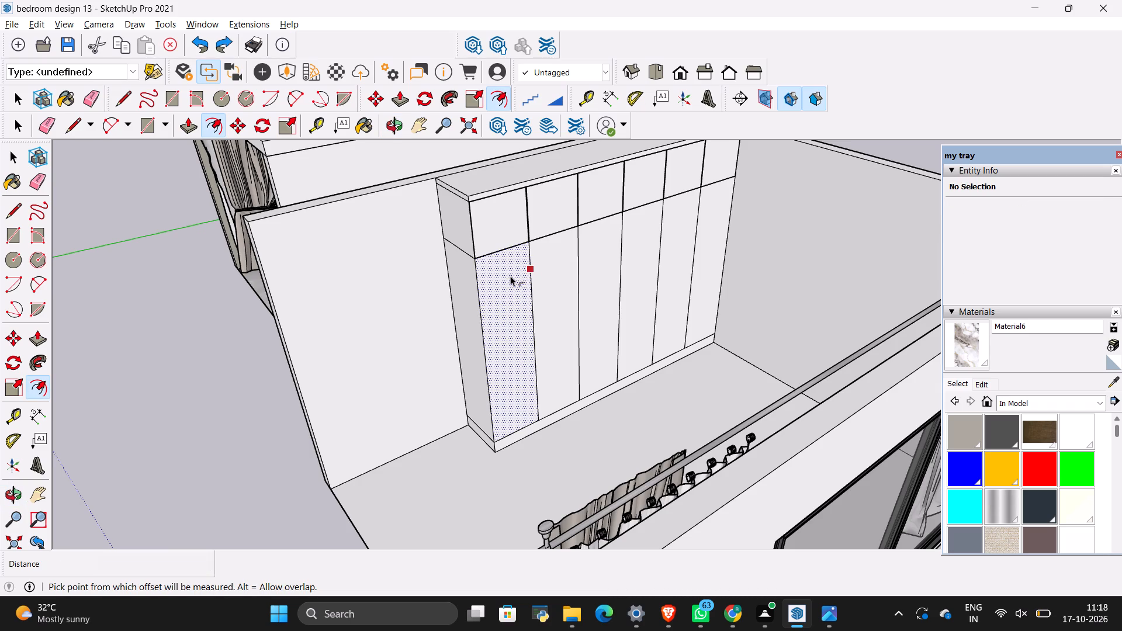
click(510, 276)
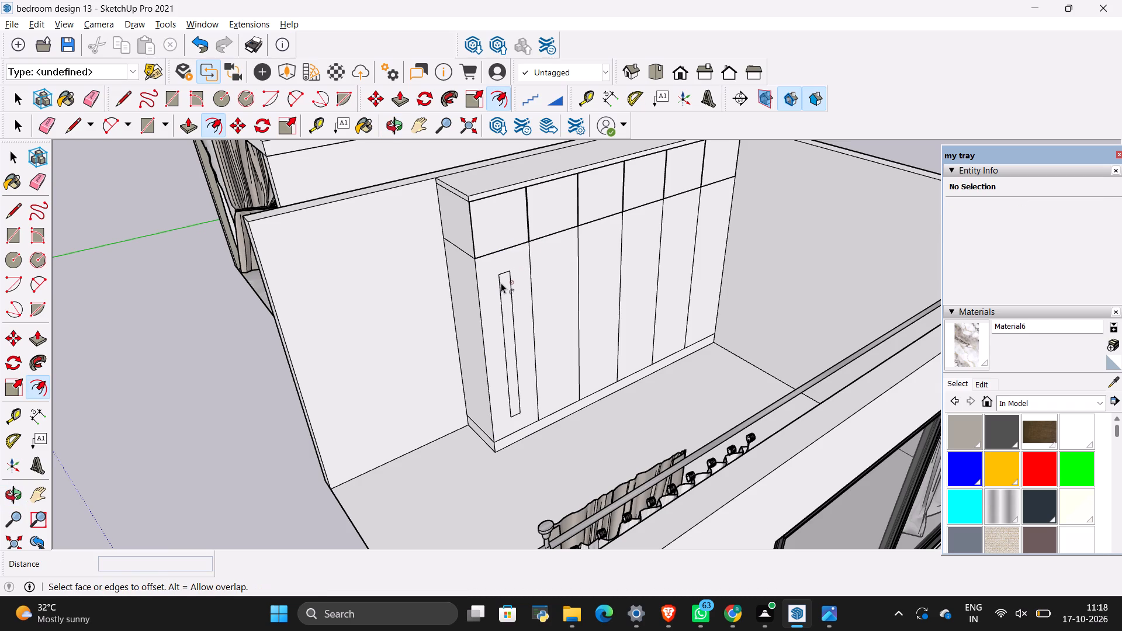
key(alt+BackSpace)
Offset the outlines of the first and second lower-row front panels from the block's exposed end inward by 0.2" each.
scroll(506, 276, up, 3)
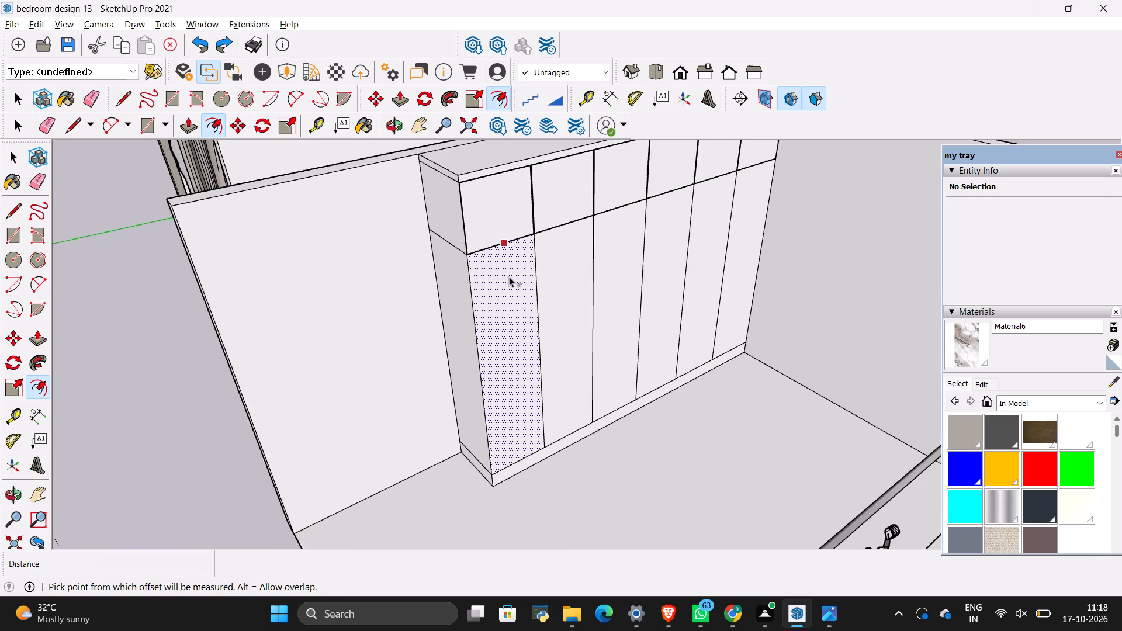
scroll(510, 277, up, 2)
click(512, 279)
key(BackSpace)
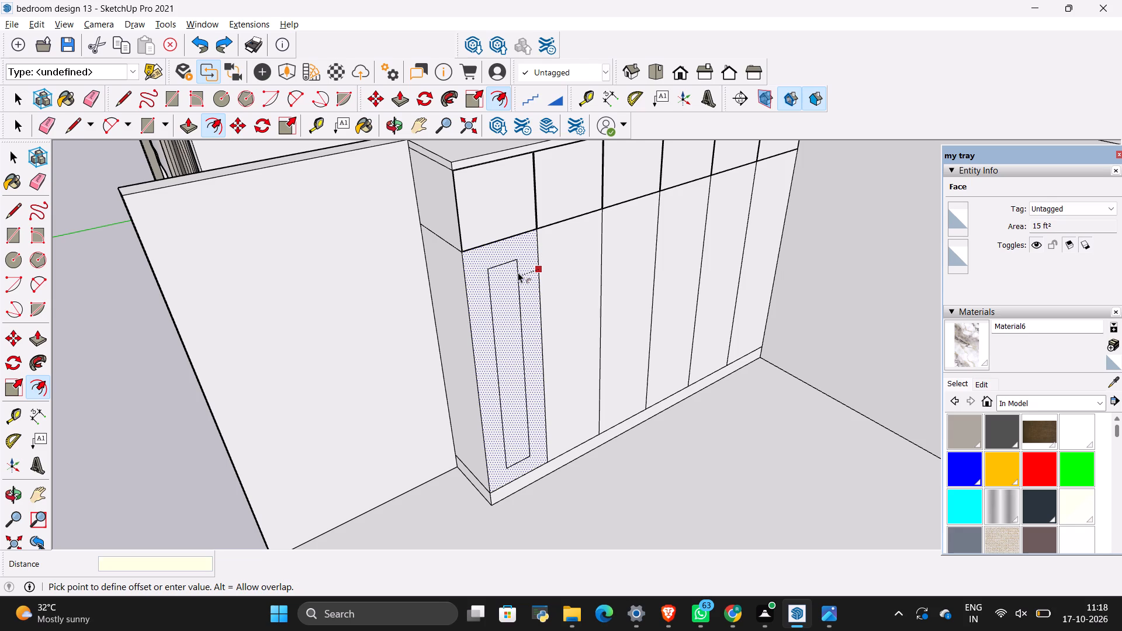
text(.2")
key(Return)
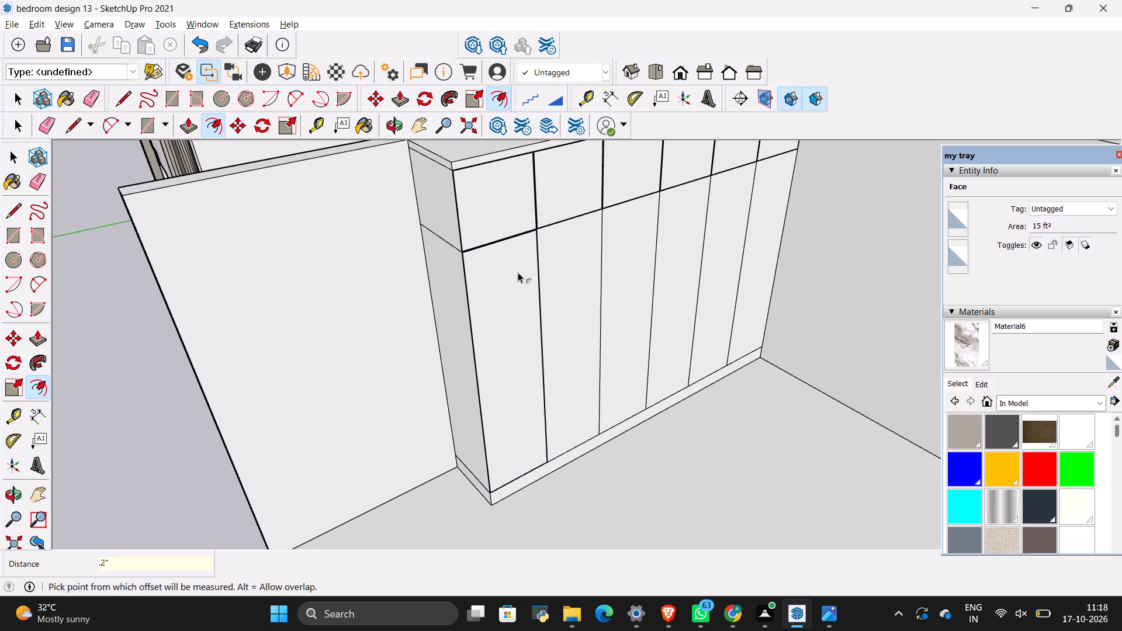
key(Escape)
click(566, 245)
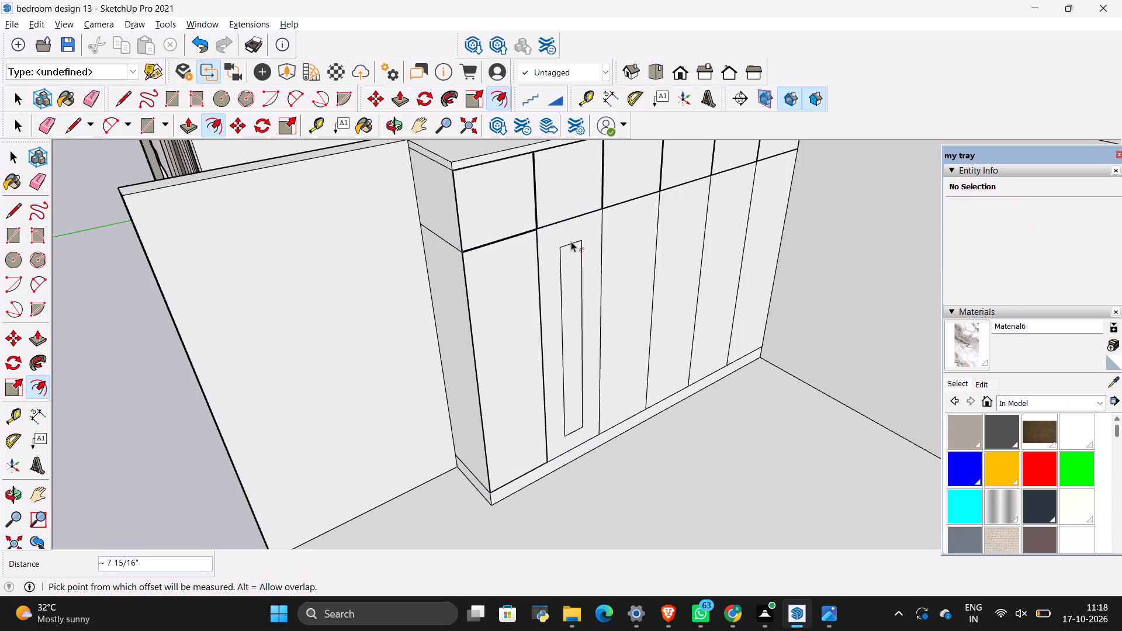
key(alt+BackSpace)
click(572, 238)
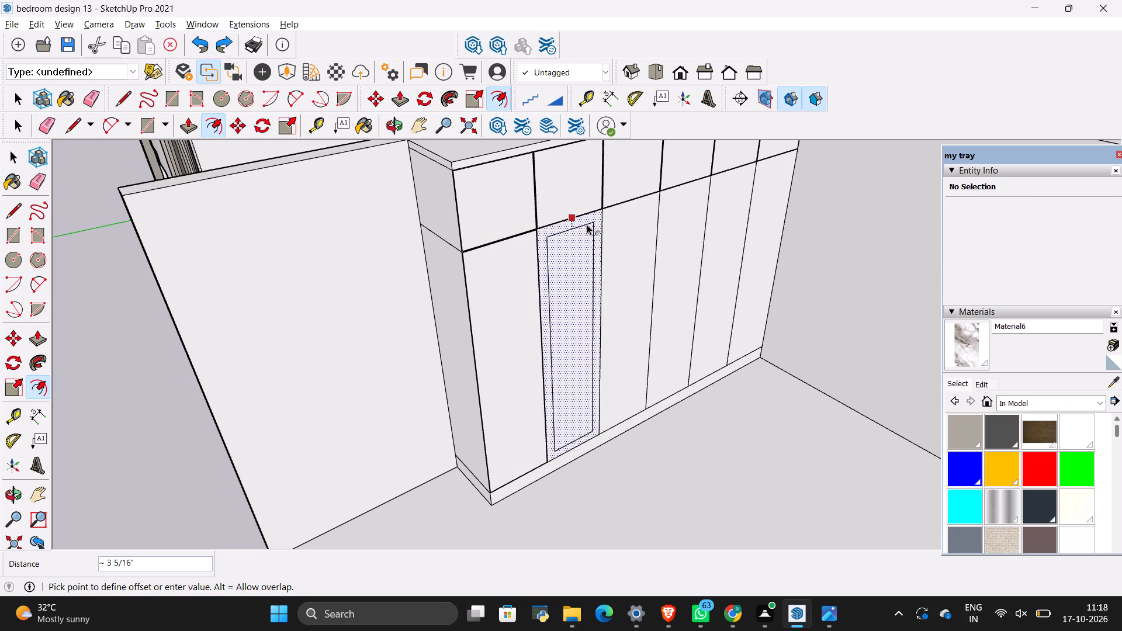
key(BackSpace)
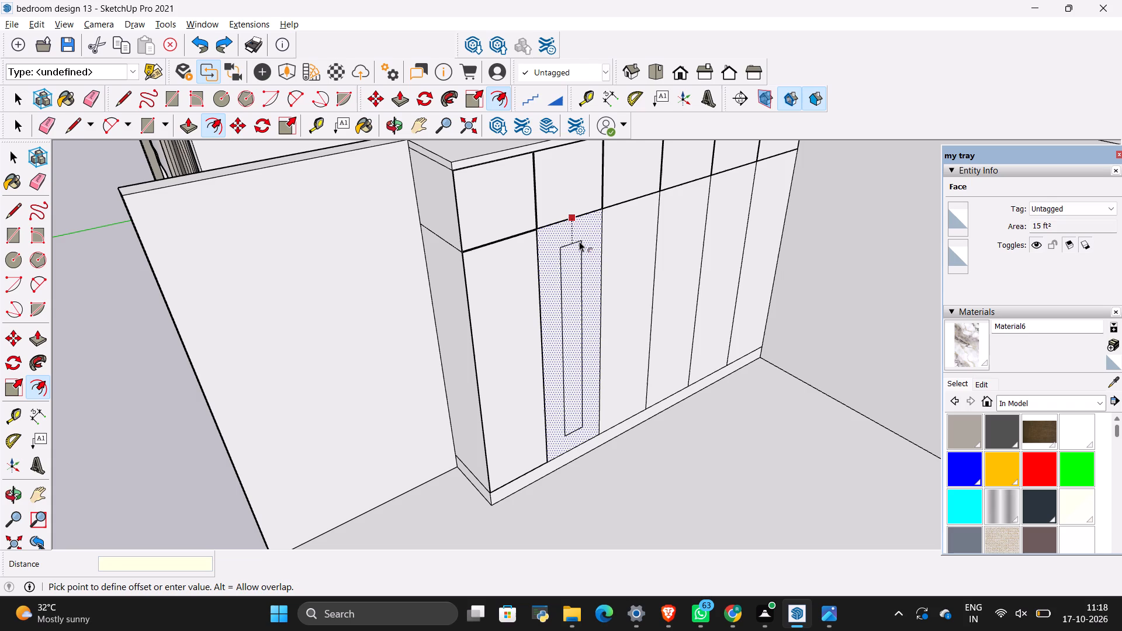
text(.2")
key(Return)
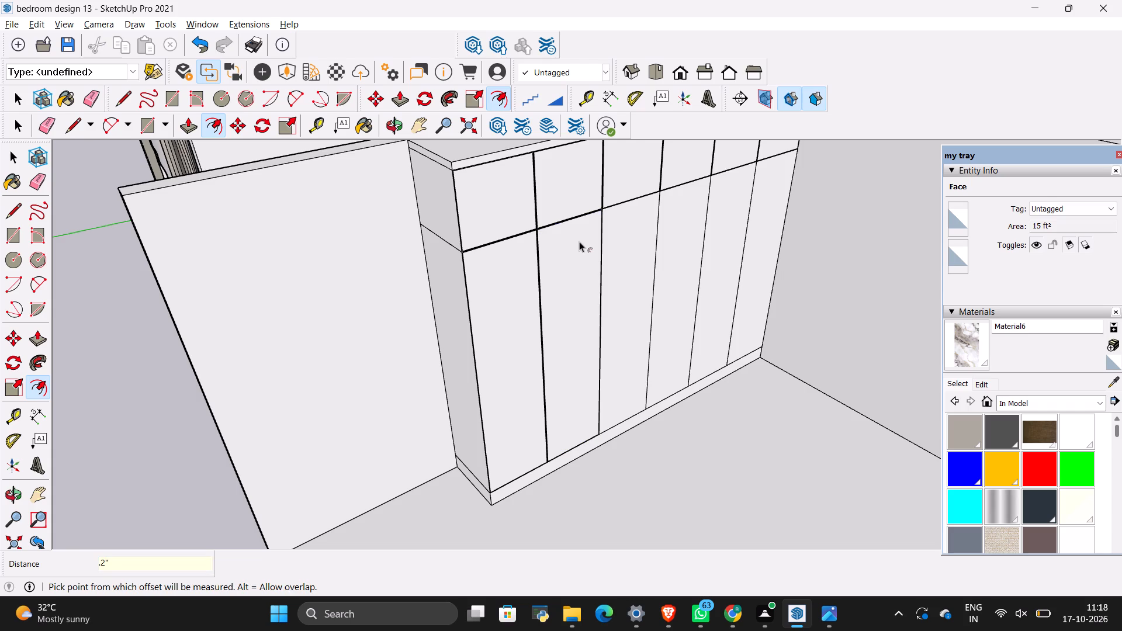
key(Escape)
Offset the outlines of the third and fourth lower-row front panels from the block's exposed end inward by 0.2" each.
click(613, 236)
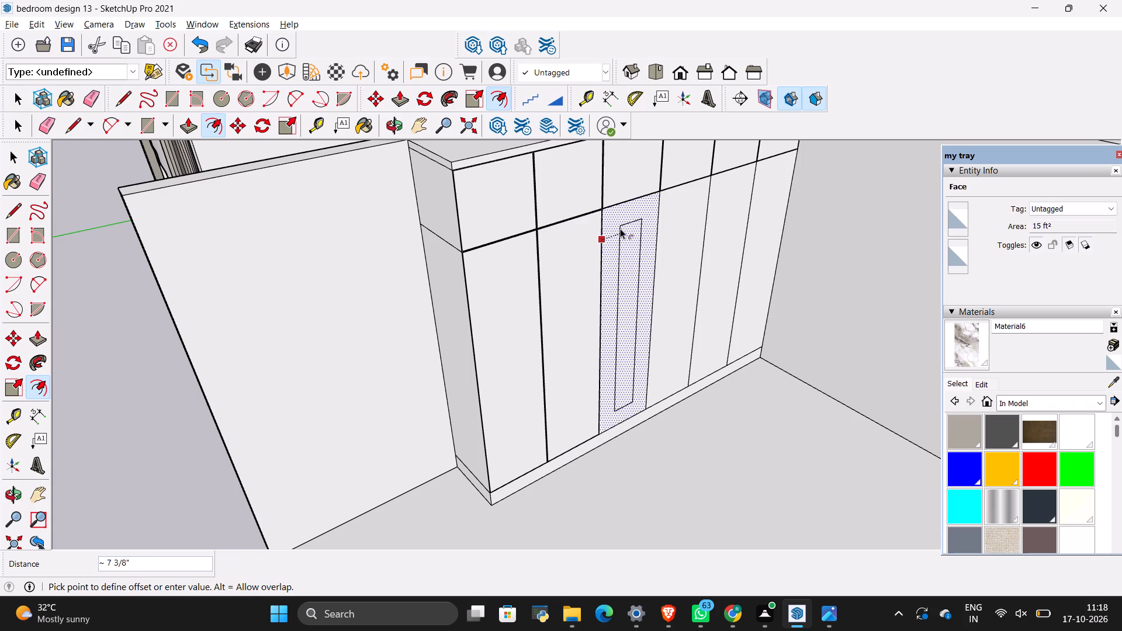
key(BackSpace)
text(.2")
key(Return)
scroll(435, 280, down, 5)
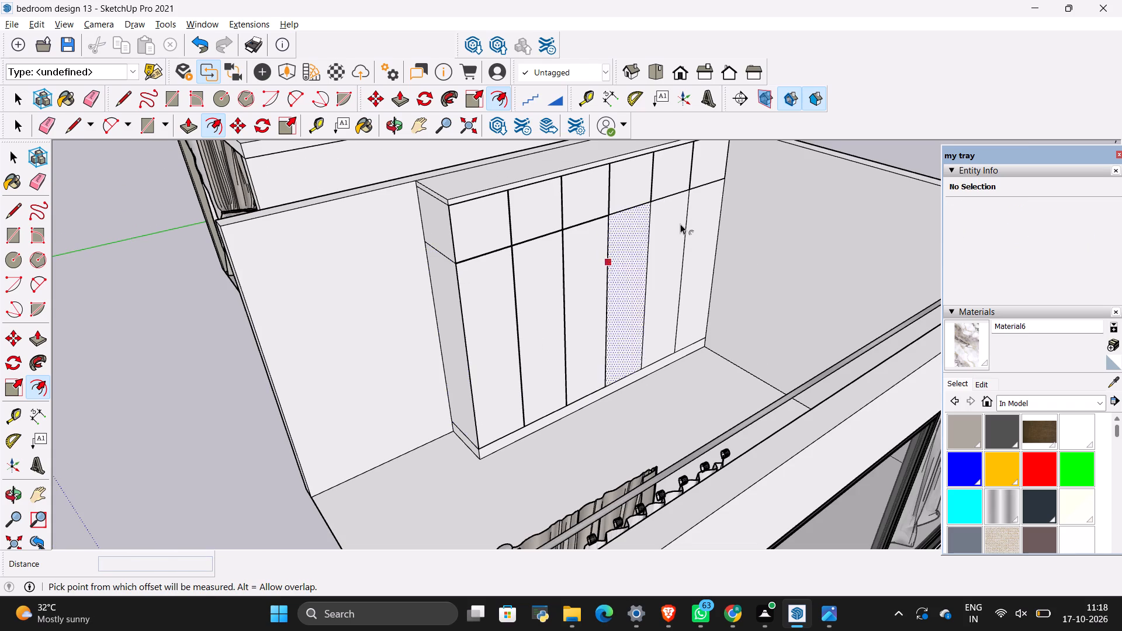
scroll(619, 188, up, 4)
scroll(644, 258, up, 2)
click(644, 258)
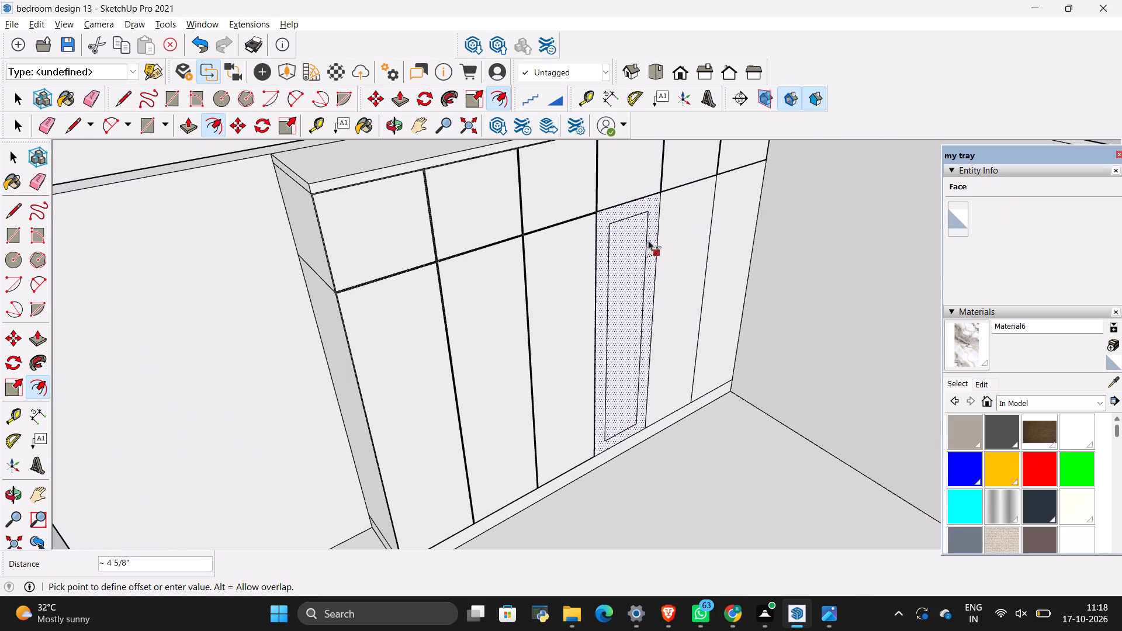
key(BackSpace)
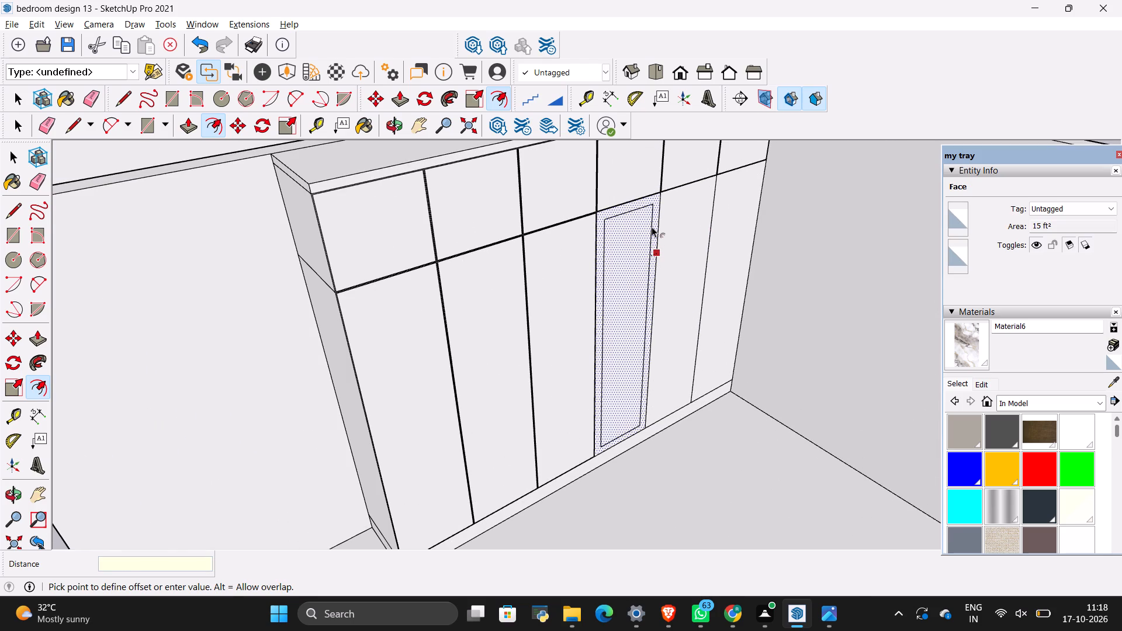
text(.2")
key(Return)
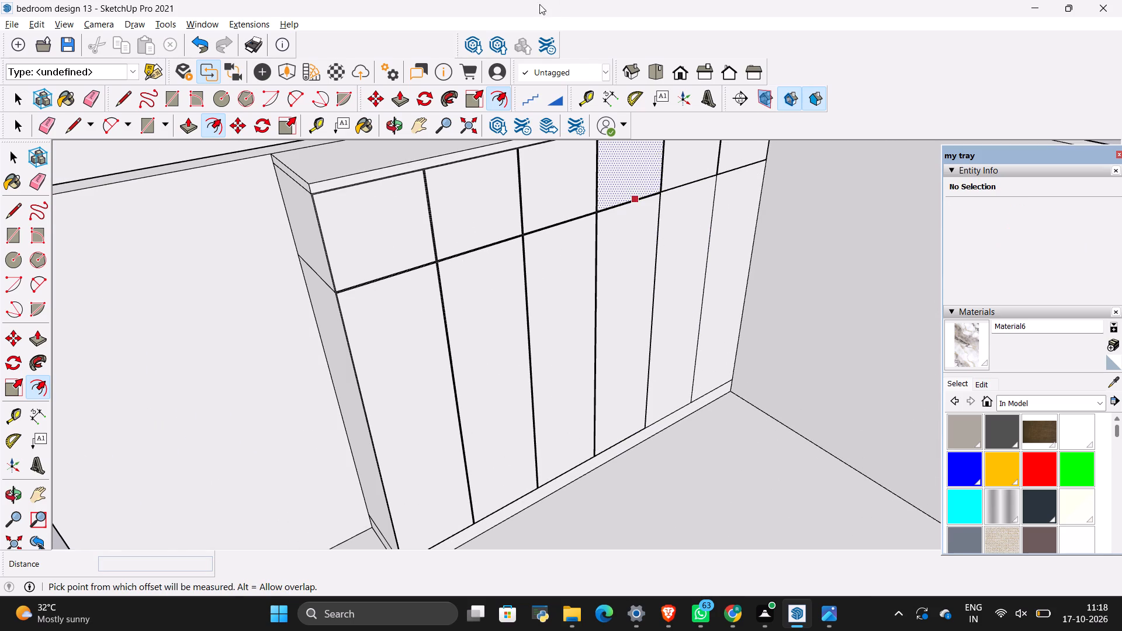
key(Escape)
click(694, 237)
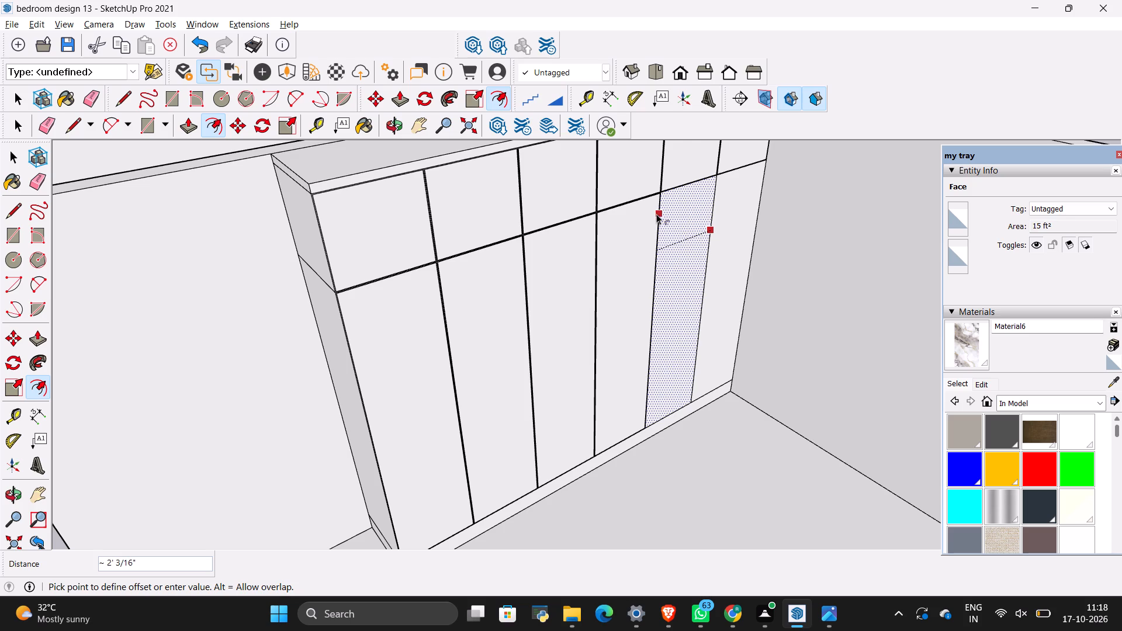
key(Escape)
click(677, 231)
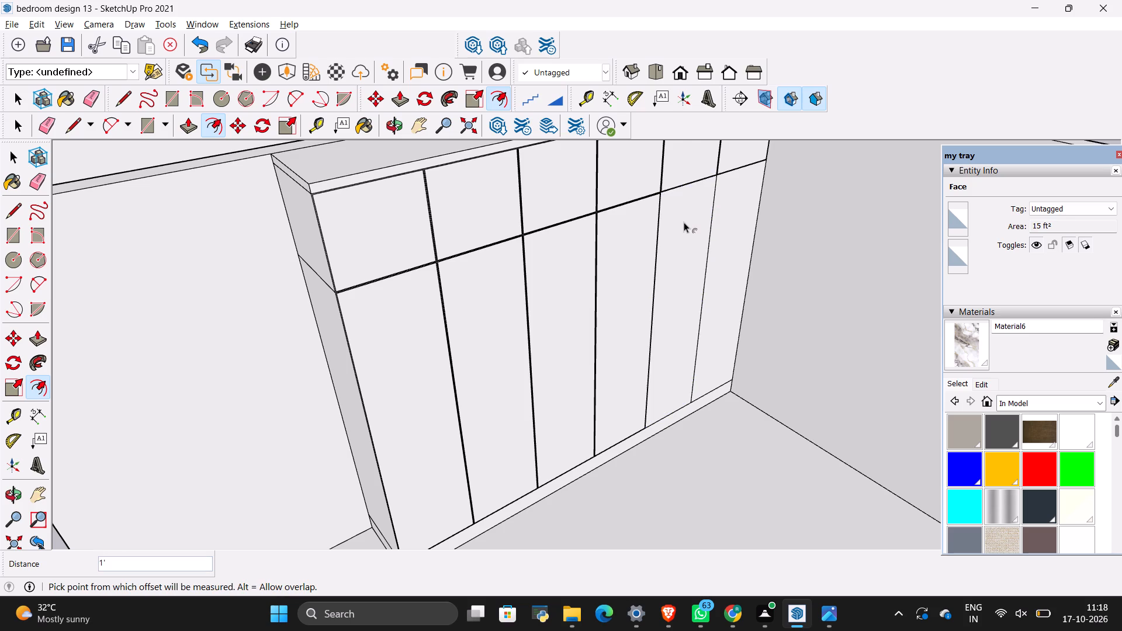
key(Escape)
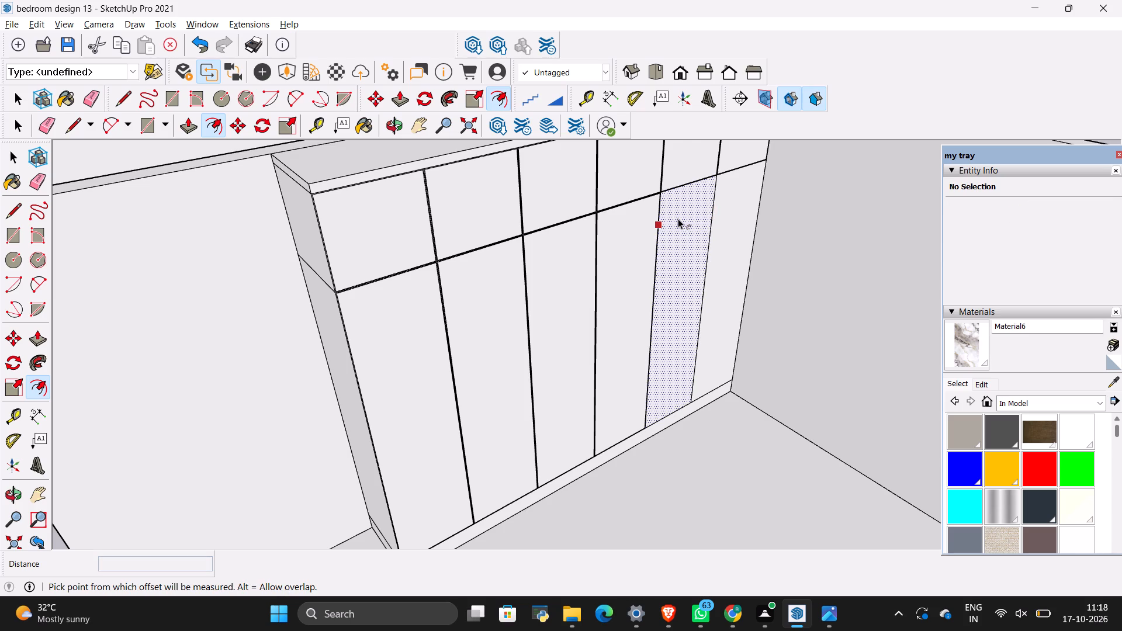
Offset the outline of the fifth lower-row front panel from the block's exposed end inward by 0.2".
key(space)
click(677, 223)
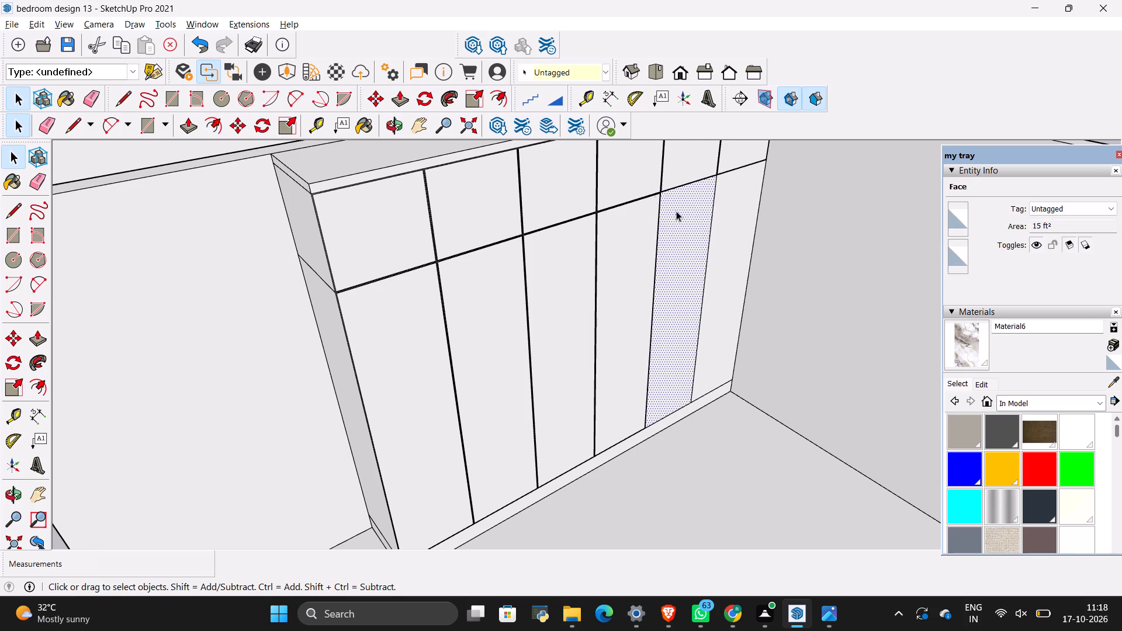
click(493, 95)
click(674, 248)
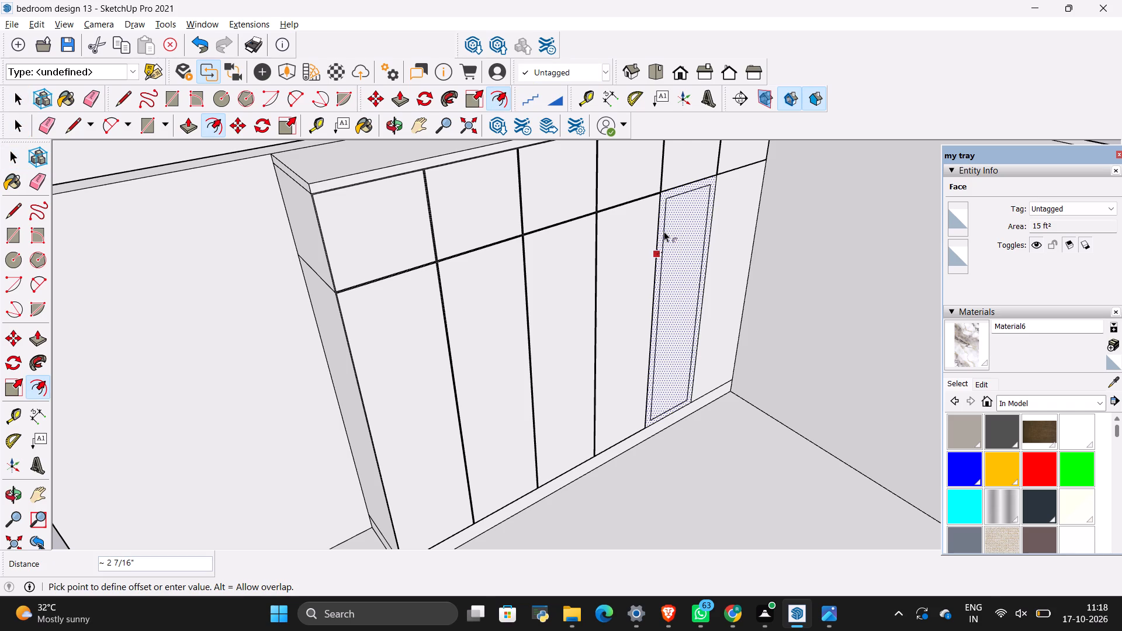
key(BackSpace)
text(.2)
key(shift+quotedbl)
key(Return)
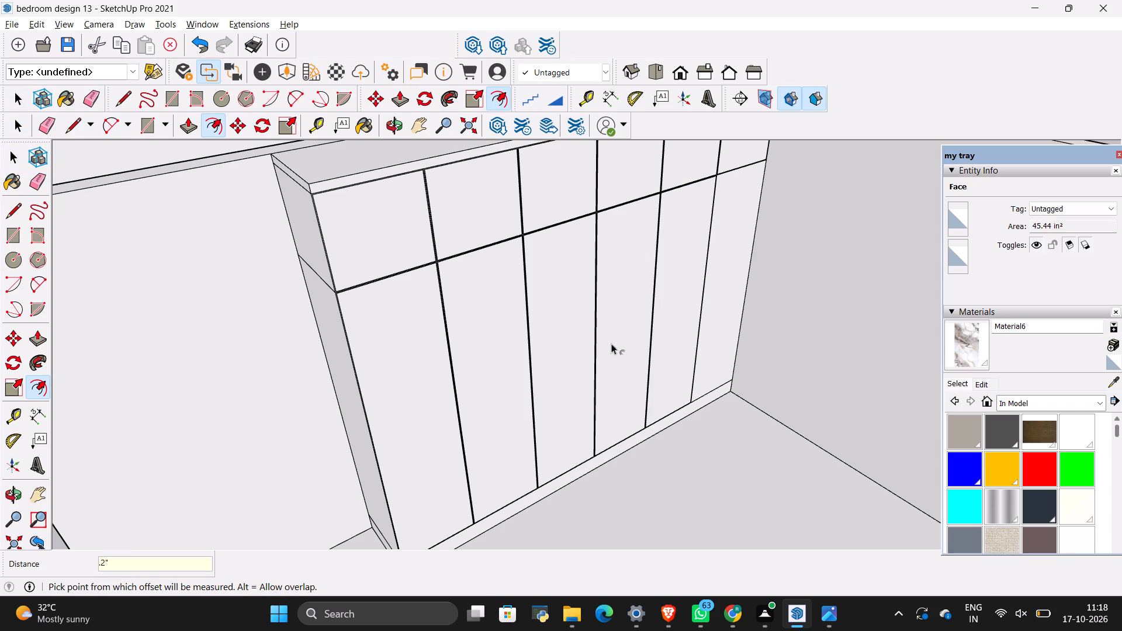
Offset the outline of the sixth lower-row front panel, beside the adjoining room wall, inward by 0.2".
scroll(572, 363, down, 4)
middle_drag(749, 408, 664, 431)
scroll(638, 266, up, 7)
key(Escape)
click(638, 280)
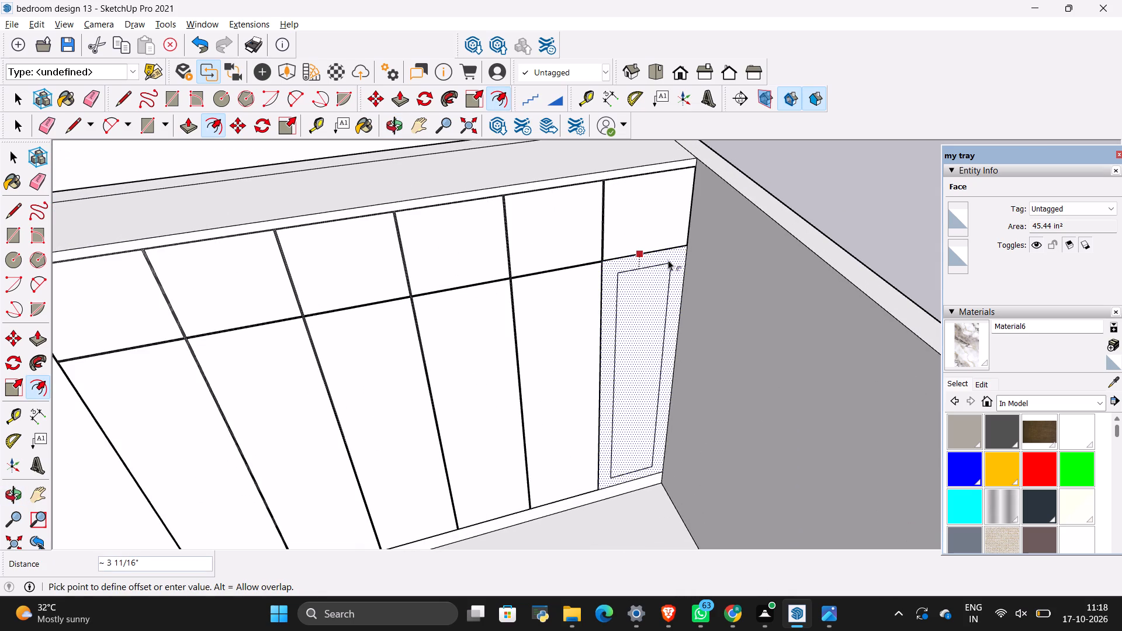
key(BackSpace)
text(.2")
key(Return)
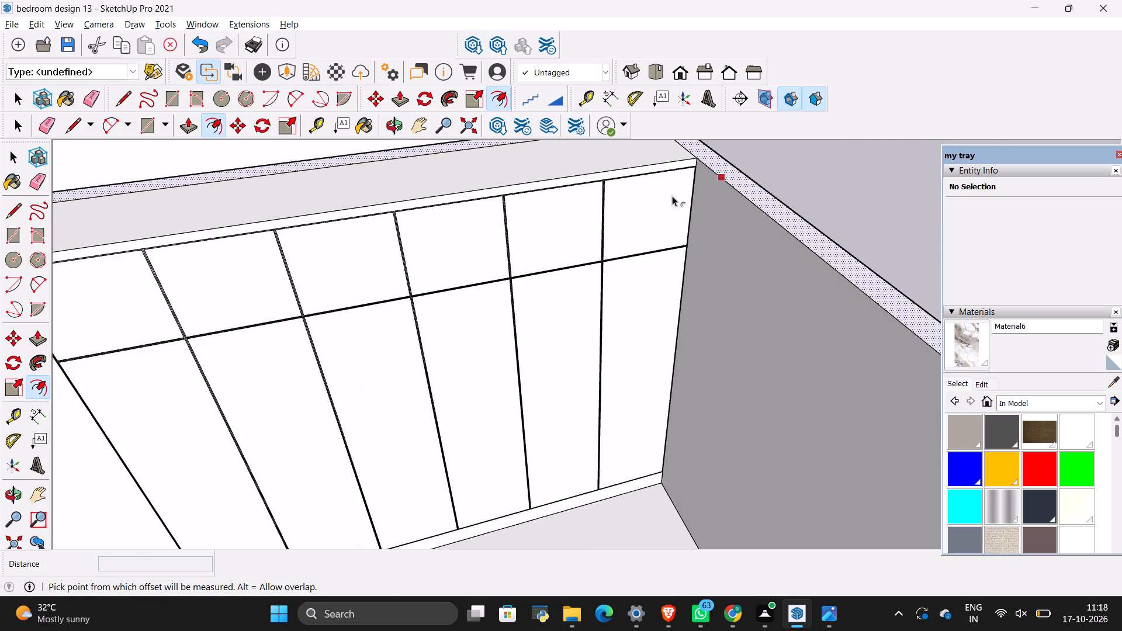
Erase the original centre lines meeting at the crossing between the fifth and sixth panel columns, leaving the offset outlines.
key(space)
click(672, 197)
scroll(647, 297, up, 3)
scroll(577, 240, up, 11)
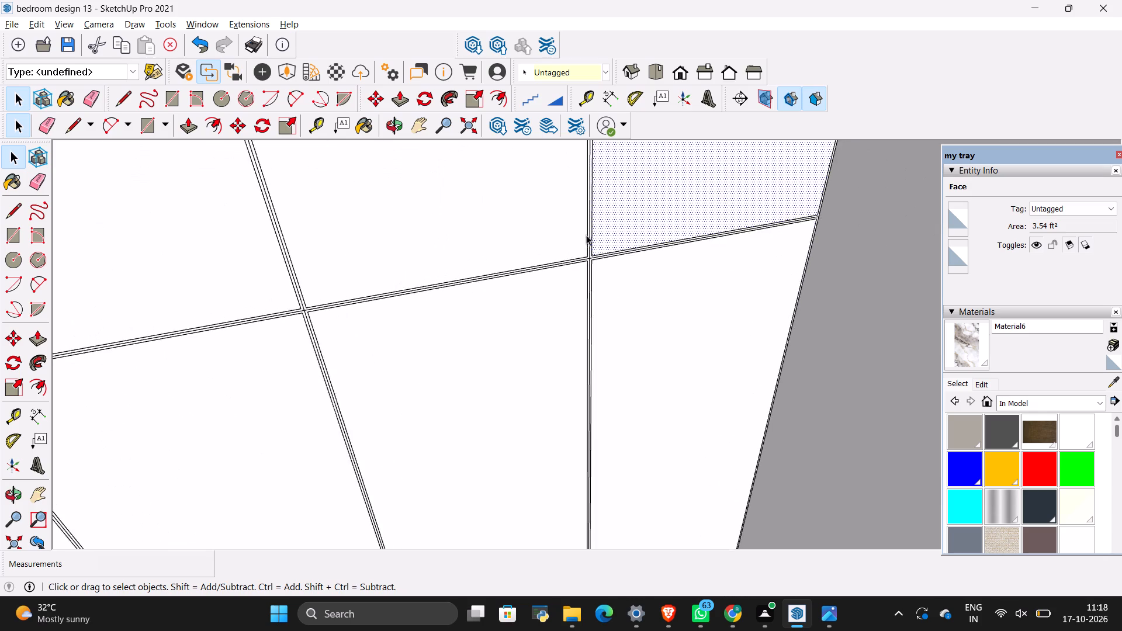
scroll(586, 235, up, 12)
scroll(592, 258, up, 19)
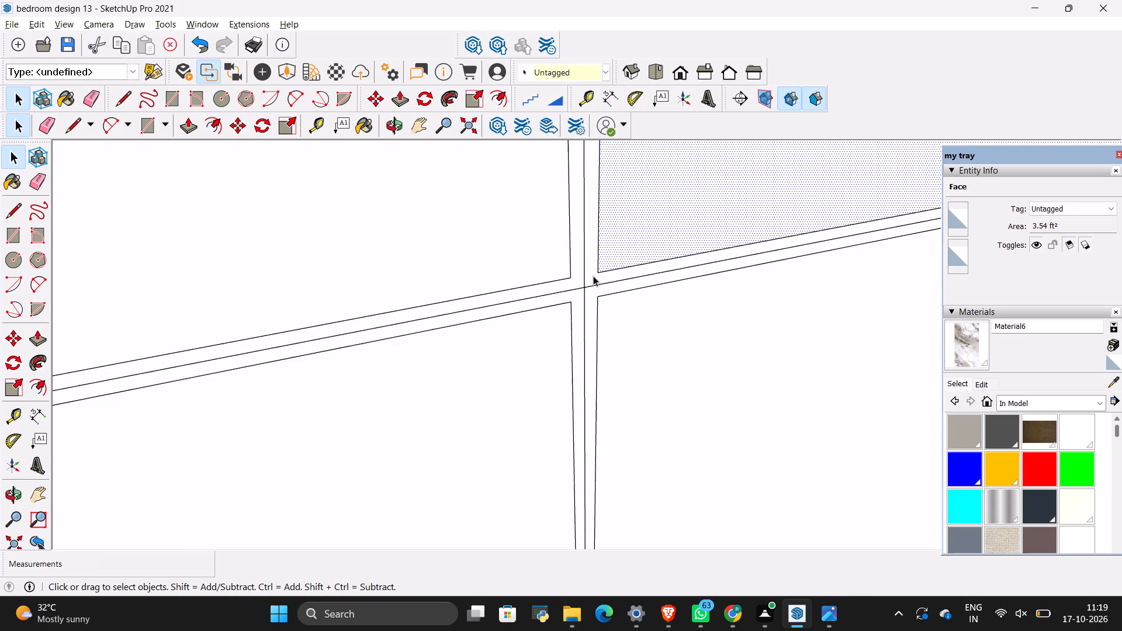
scroll(593, 276, up, 9)
key(e)
drag(589, 276, 587, 310)
drag(595, 288, 597, 288)
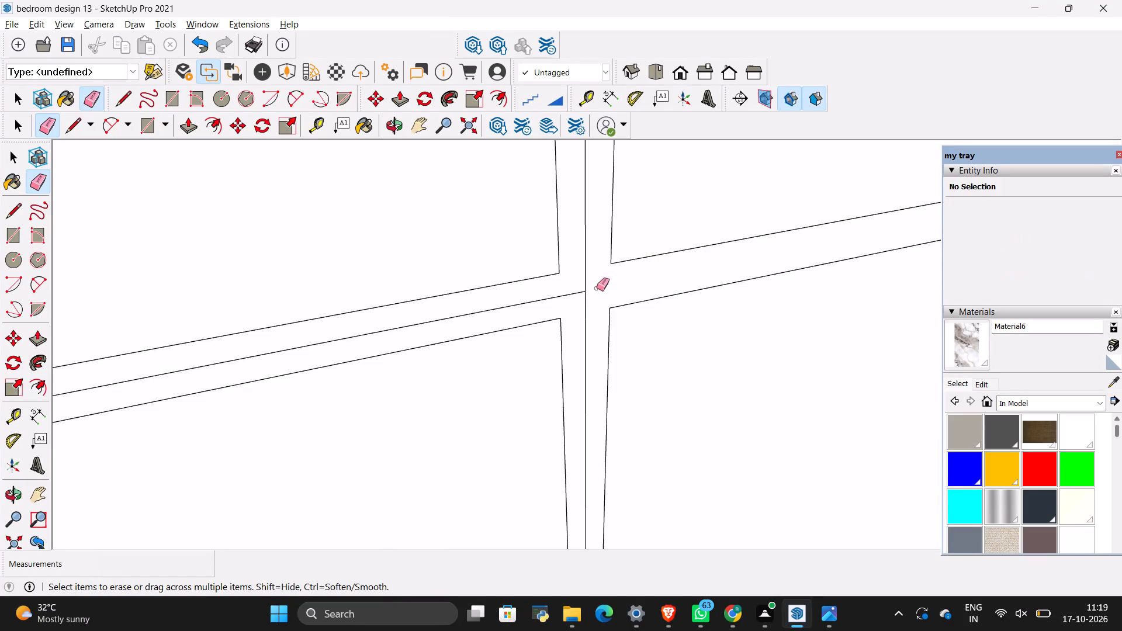
drag(597, 288, 574, 293)
Erase the remaining centre lines meeting at the crossing between the fourth and fifth panel columns.
scroll(724, 294, down, 19)
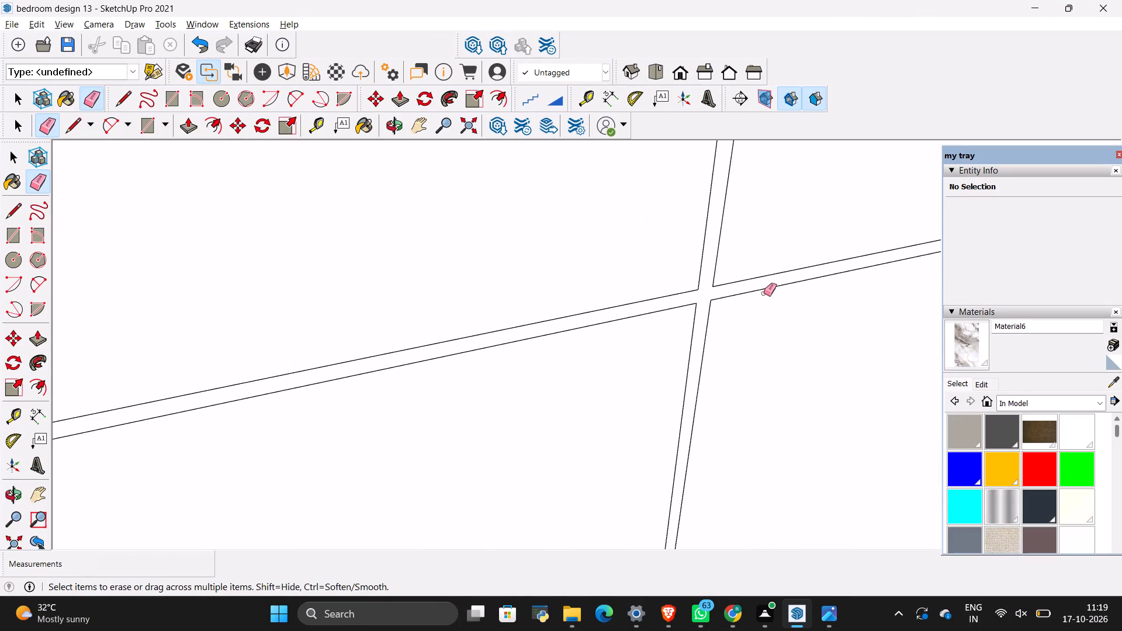
scroll(764, 293, down, 18)
scroll(559, 380, up, 12)
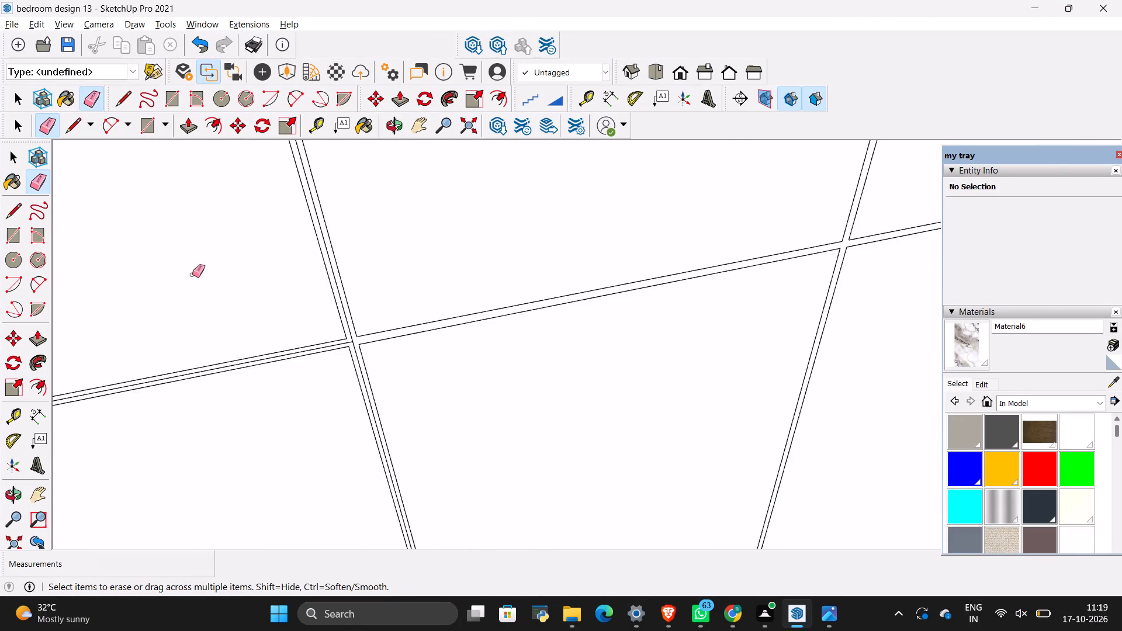
scroll(192, 275, up, 4)
scroll(361, 349, up, 9)
drag(453, 377, 421, 379)
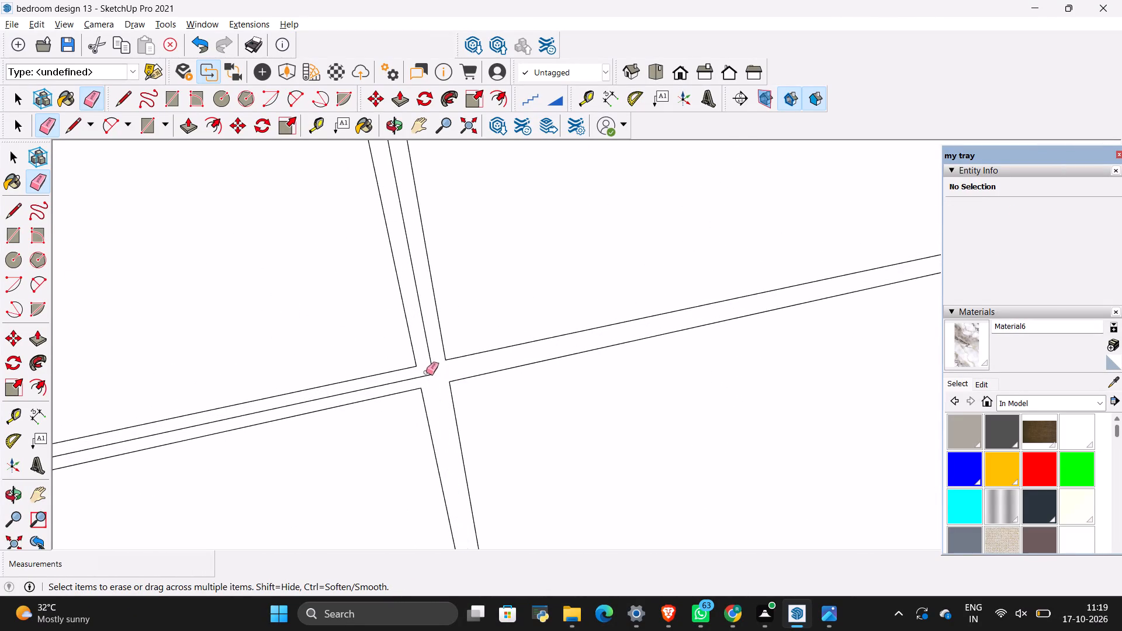
drag(435, 371, 429, 376)
scroll(572, 340, down, 13)
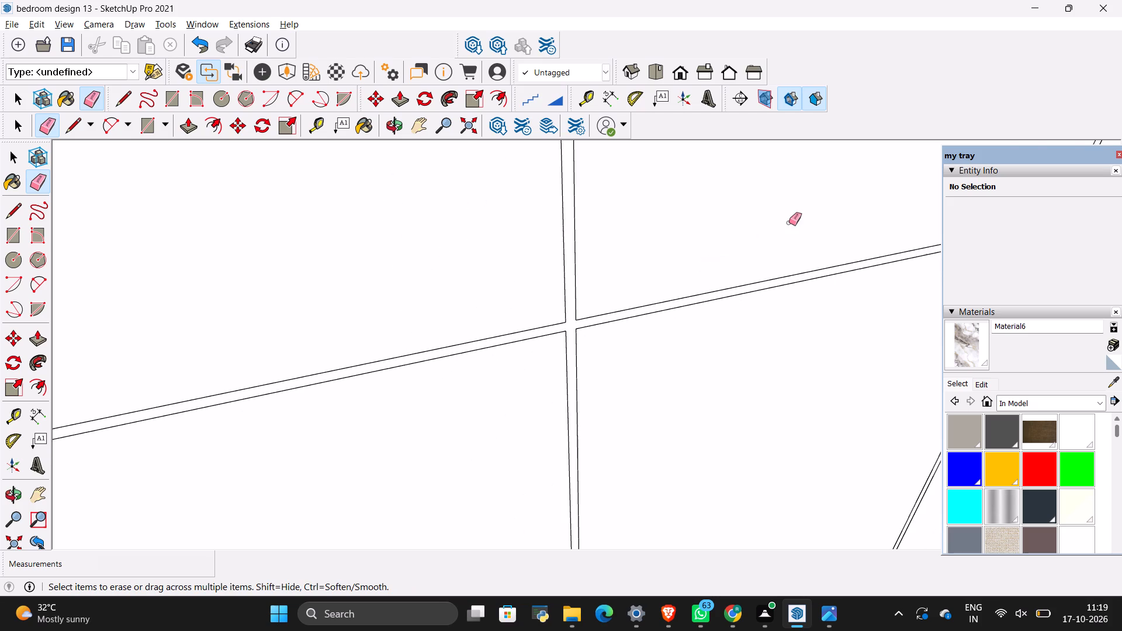
Erase the original centre lines meeting at the crossing between the third and fourth panel columns.
scroll(790, 223, down, 18)
scroll(333, 366, up, 5)
scroll(601, 261, up, 20)
scroll(601, 261, up, 9)
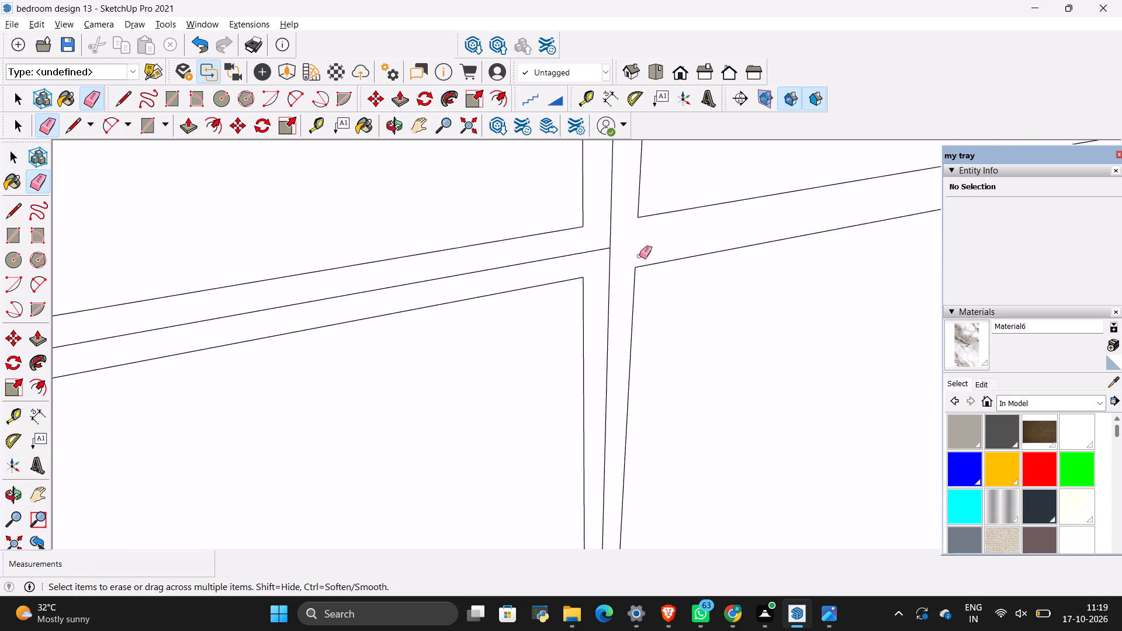
drag(636, 248, 608, 251)
drag(620, 245, 584, 248)
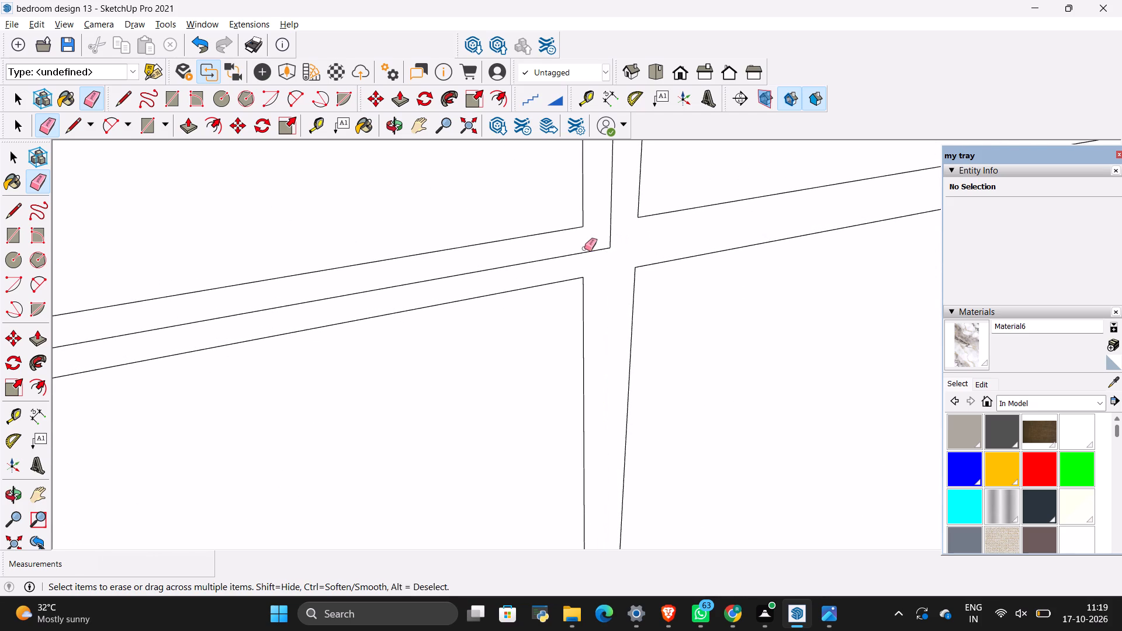
drag(584, 248, 575, 248)
scroll(645, 261, down, 20)
scroll(645, 261, down, 4)
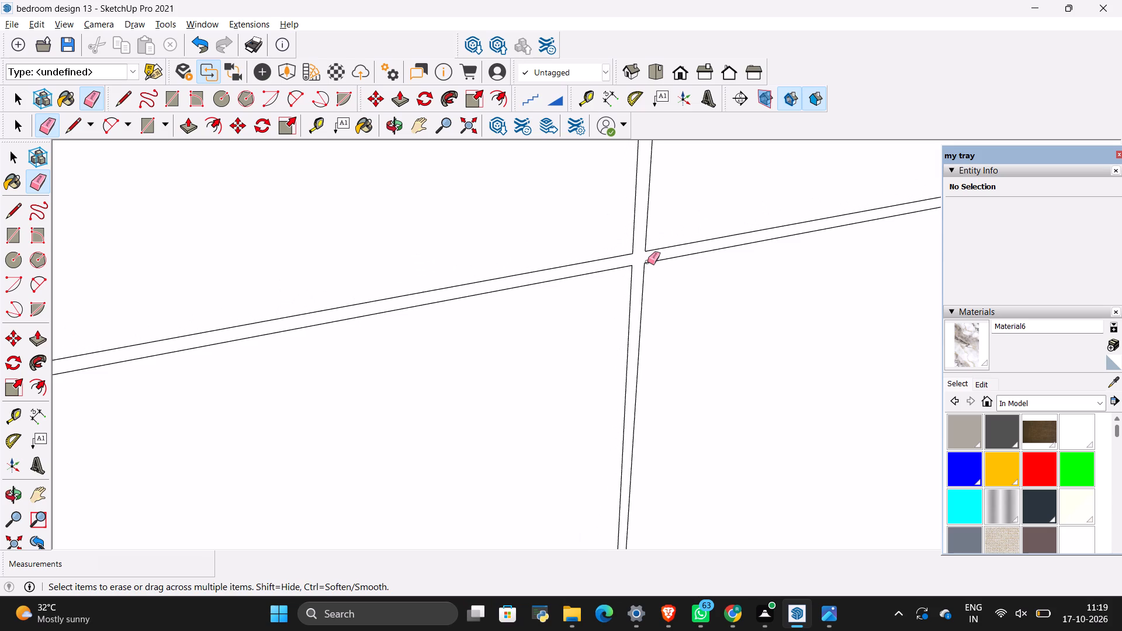
Erase the original centre lines meeting at the crossing between the second and third panel columns.
scroll(647, 262, down, 20)
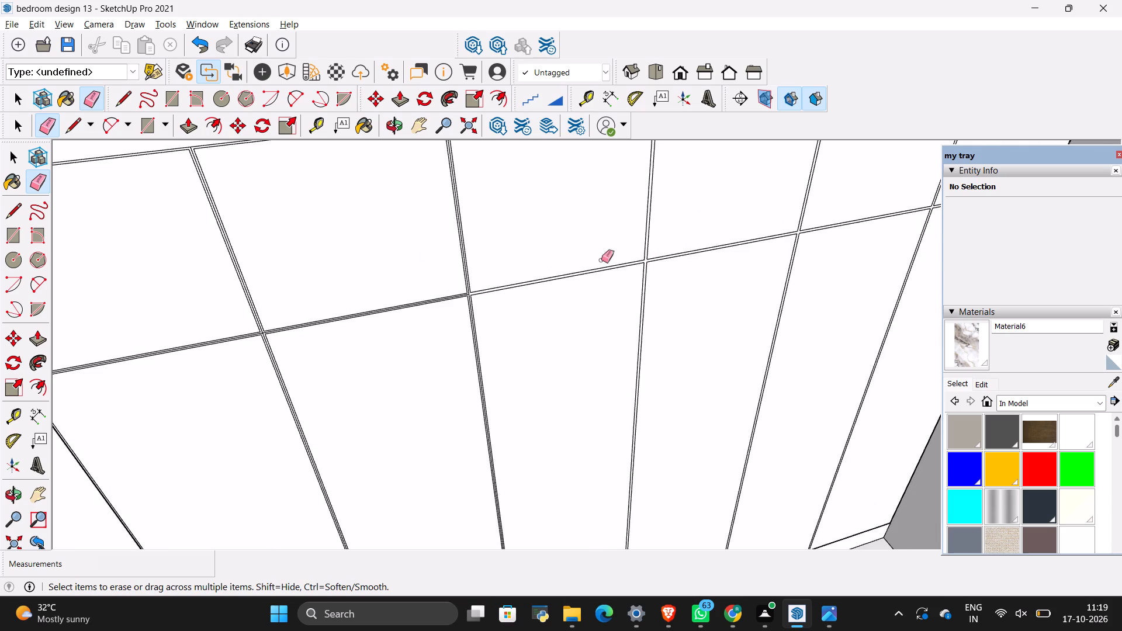
scroll(388, 293, up, 20)
scroll(538, 294, up, 15)
drag(531, 266, 520, 270)
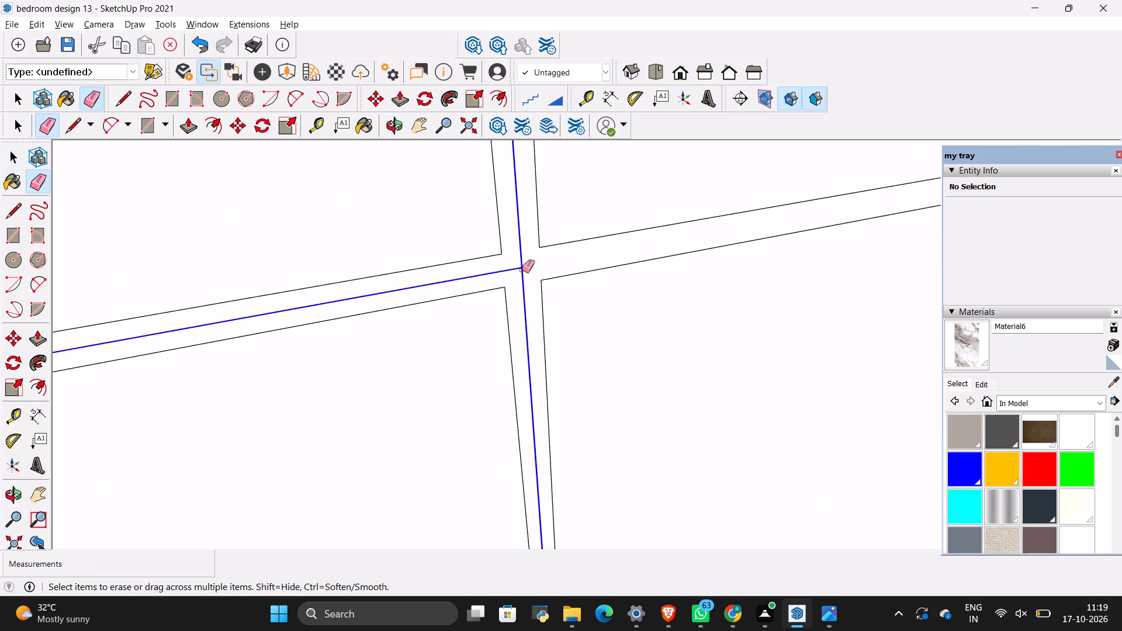
Erase the remaining centre lines meeting at the crossing between the first and second panel columns, leaving only the offset outlines.
scroll(662, 343, down, 20)
scroll(662, 343, down, 13)
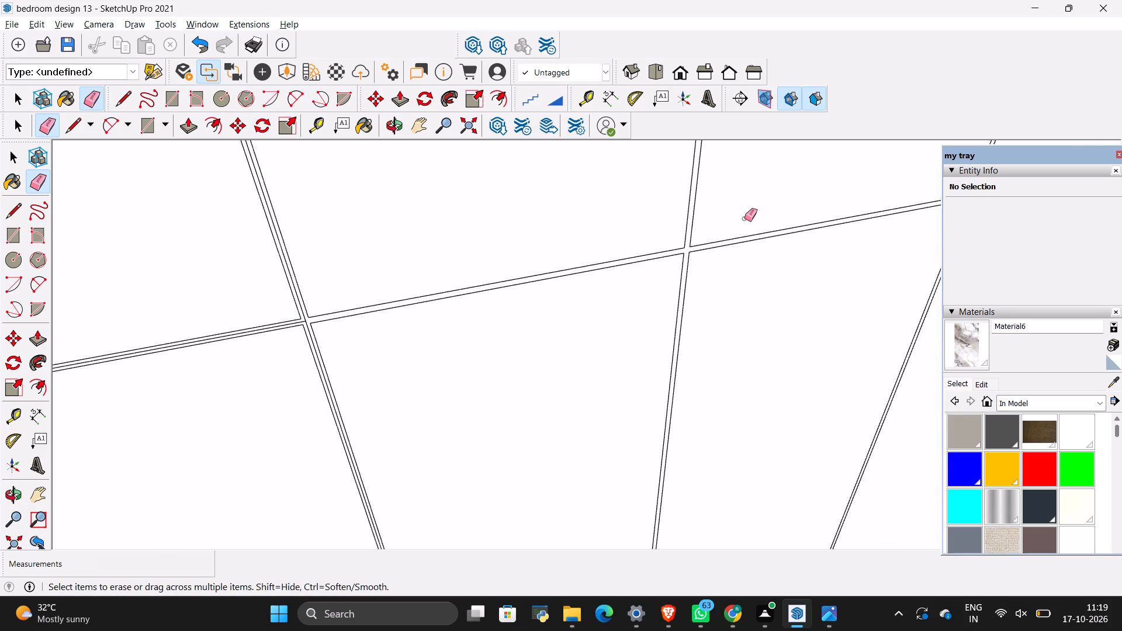
scroll(744, 219, down, 5)
scroll(469, 287, up, 20)
scroll(469, 287, up, 6)
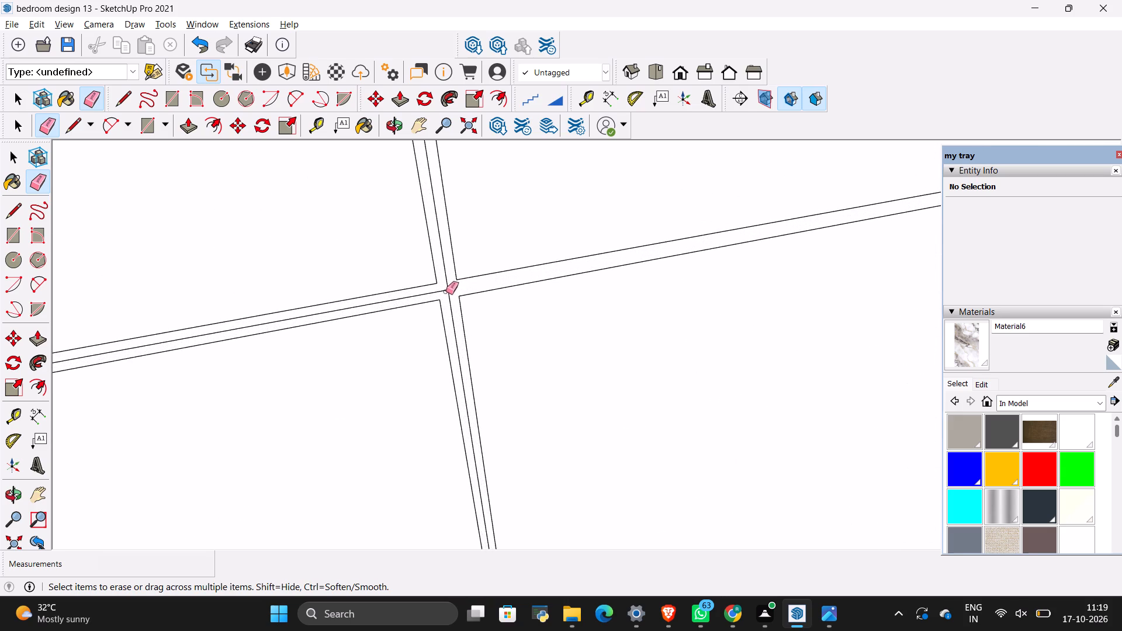
scroll(446, 292, up, 13)
drag(453, 287, 435, 297)
Examine the groove outlines along the block's exposed end, top, base and room-wall side for leftover lines.
scroll(587, 278, down, 9)
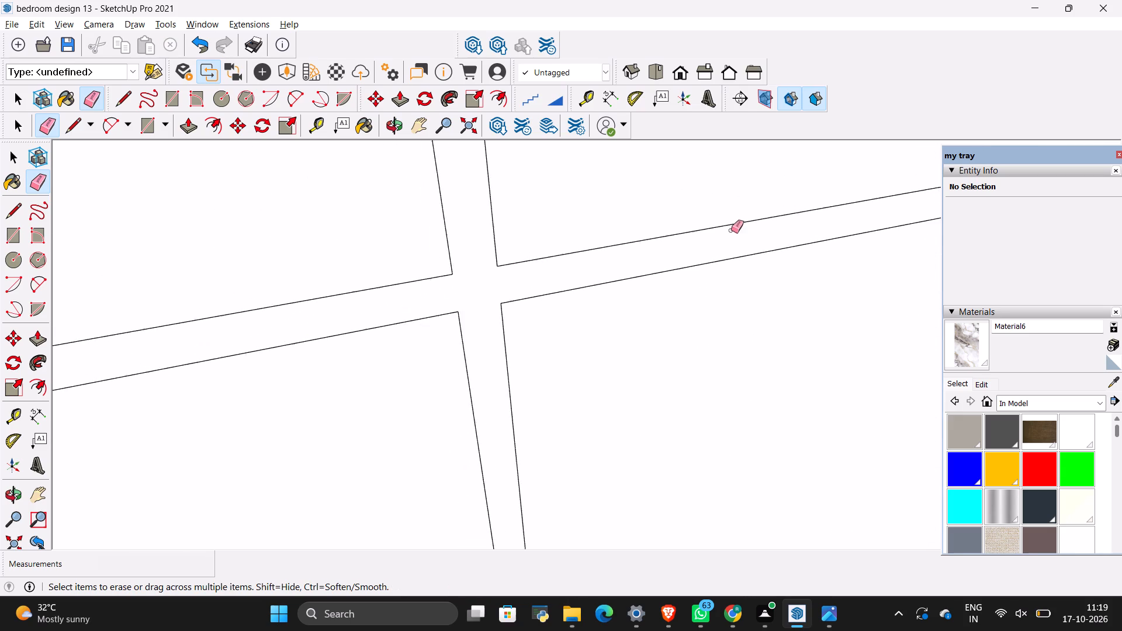
scroll(731, 230, down, 20)
scroll(731, 230, down, 10)
scroll(263, 347, up, 3)
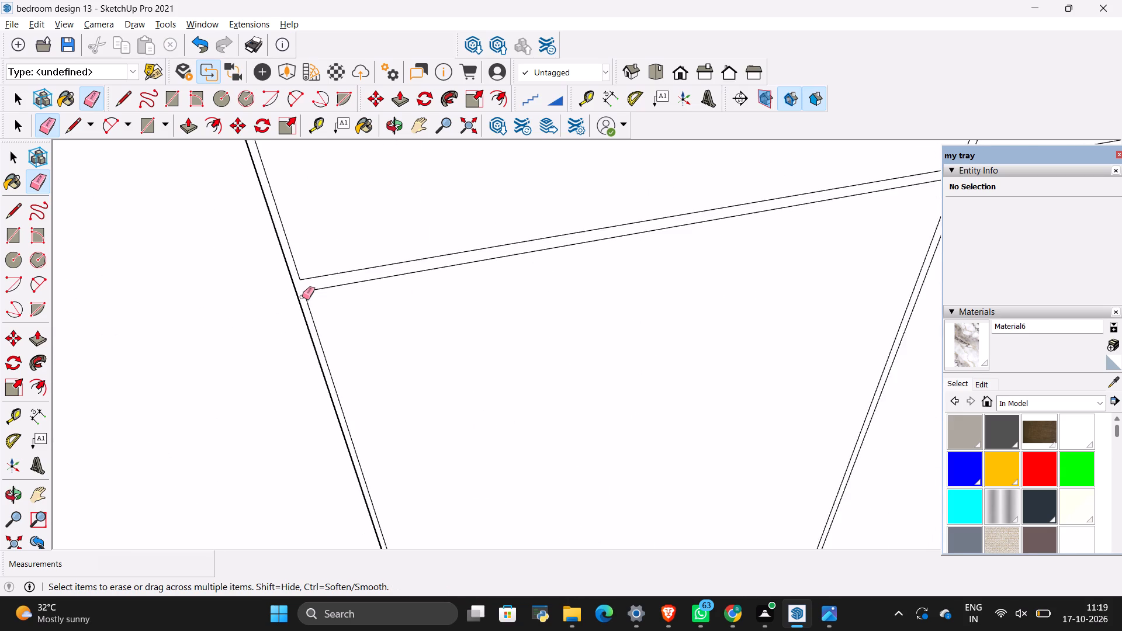
scroll(302, 297, up, 7)
key(space)
click(234, 323)
scroll(236, 341, down, 13)
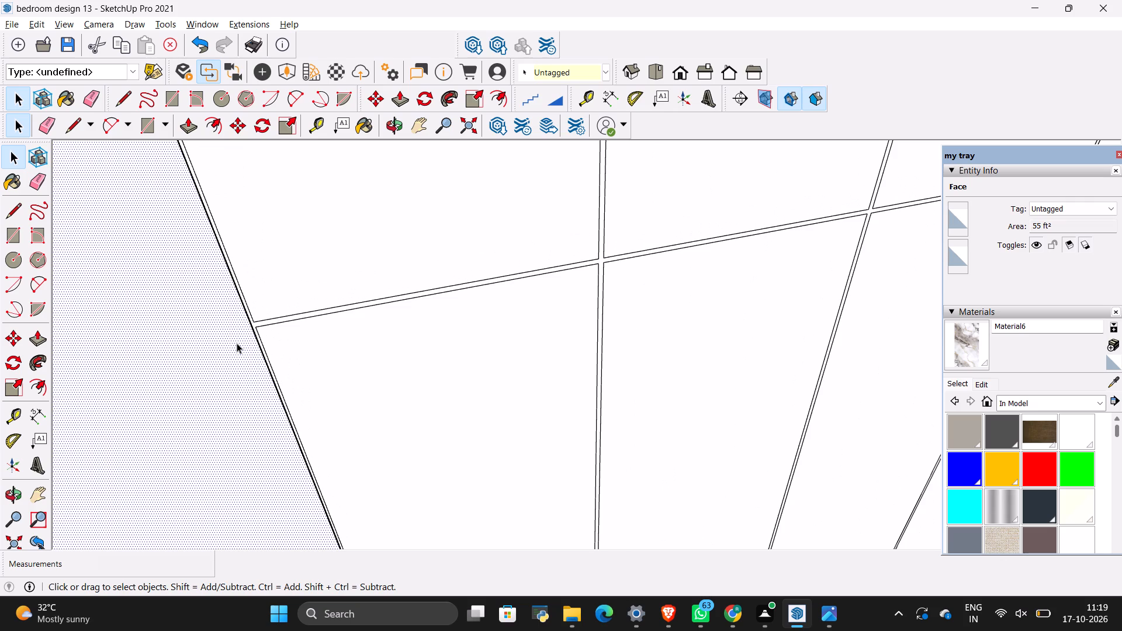
scroll(420, 348, down, 3)
scroll(265, 366, down, 7)
scroll(443, 162, up, 13)
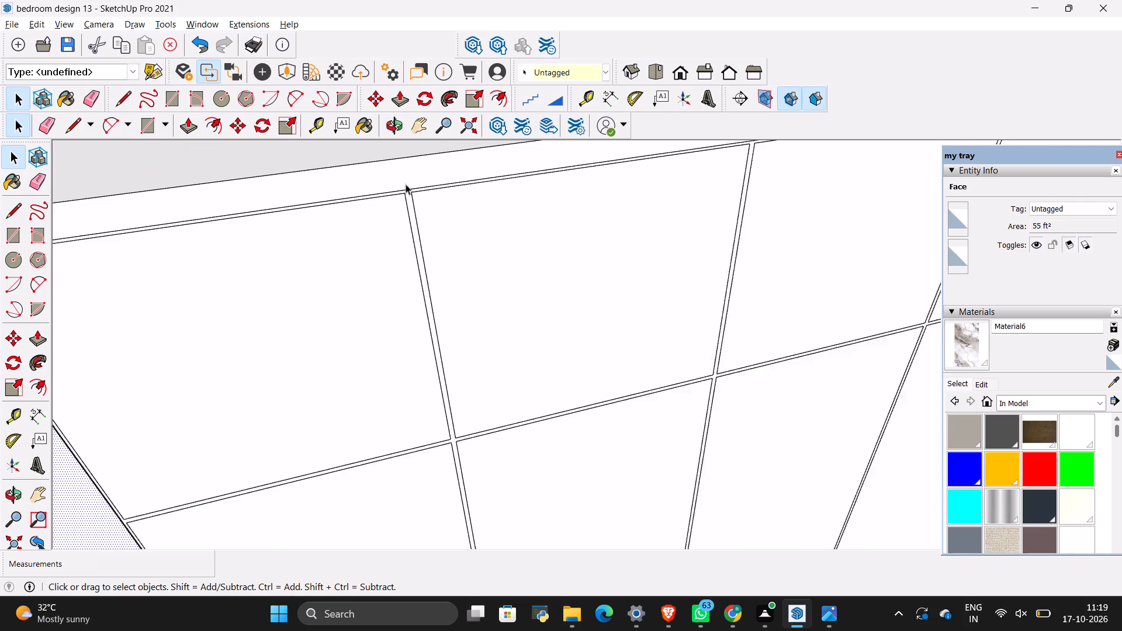
scroll(406, 184, up, 6)
scroll(406, 185, down, 20)
scroll(406, 185, down, 2)
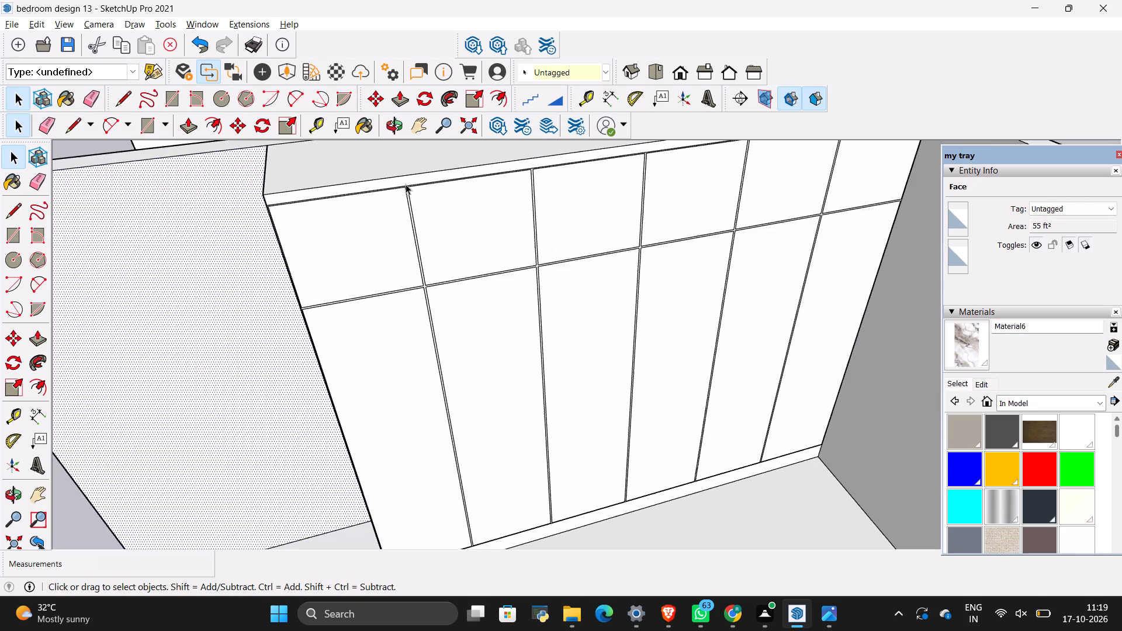
scroll(447, 196, down, 4)
scroll(460, 386, up, 6)
scroll(472, 517, up, 18)
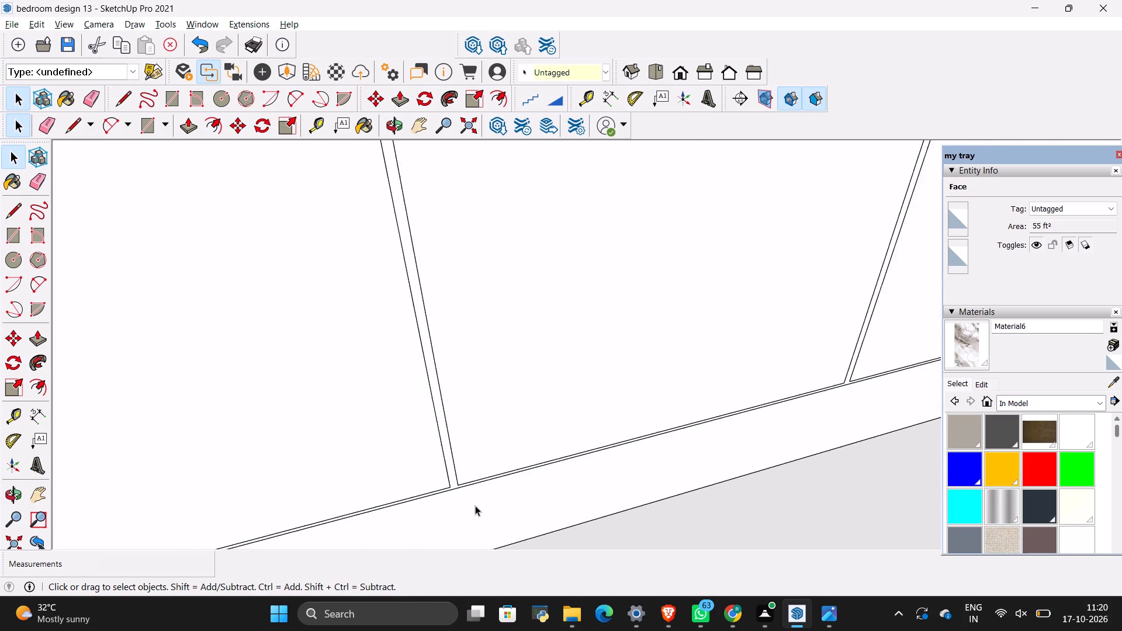
scroll(475, 505, up, 9)
scroll(474, 500, down, 20)
scroll(474, 500, down, 14)
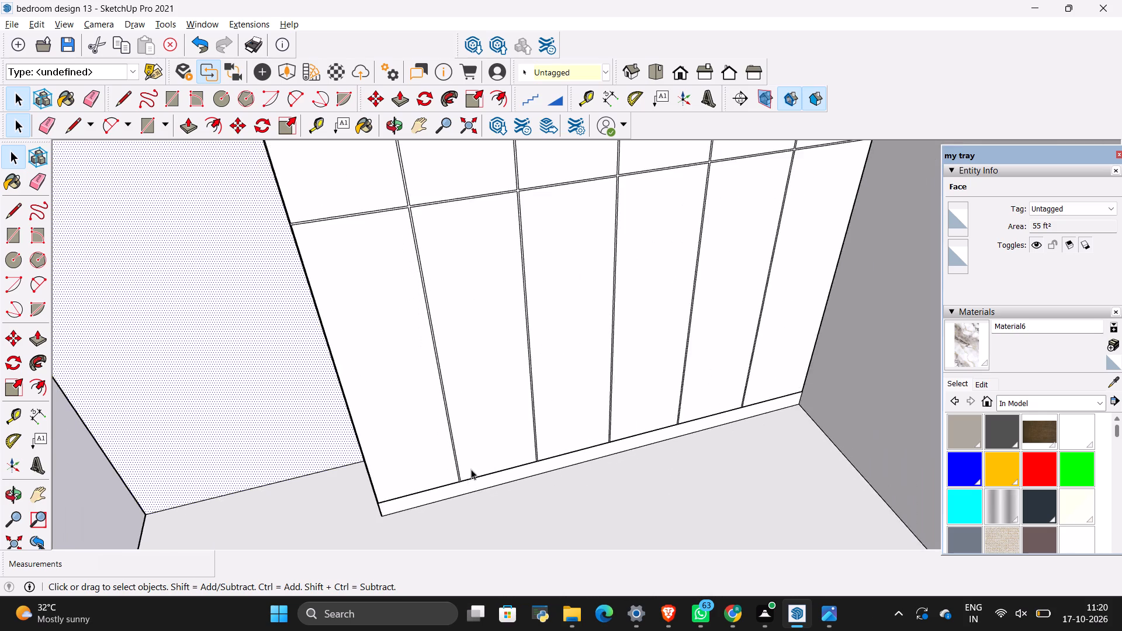
scroll(471, 469, down, 4)
scroll(692, 131, up, 19)
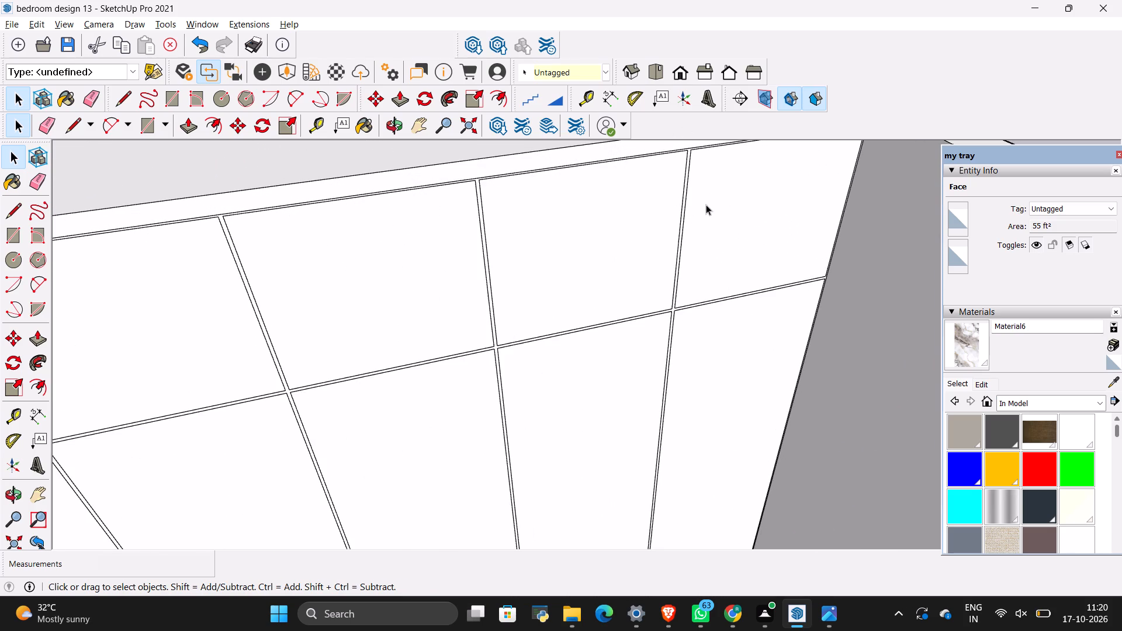
scroll(692, 275, up, 18)
scroll(643, 317, down, 9)
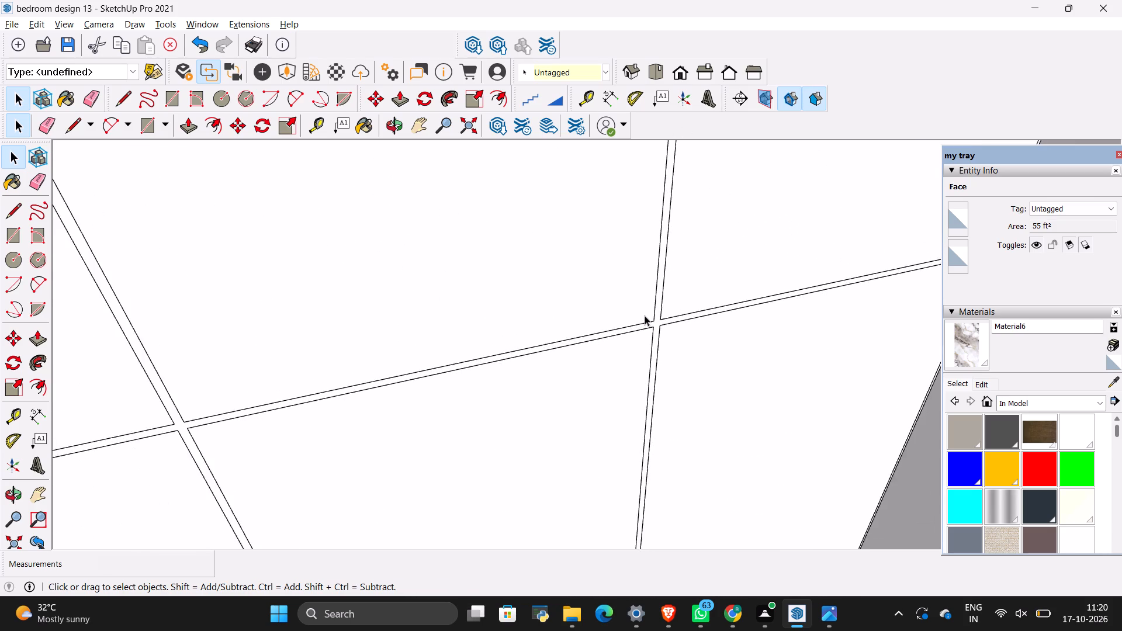
scroll(645, 315, down, 10)
scroll(686, 339, down, 5)
scroll(847, 136, up, 1)
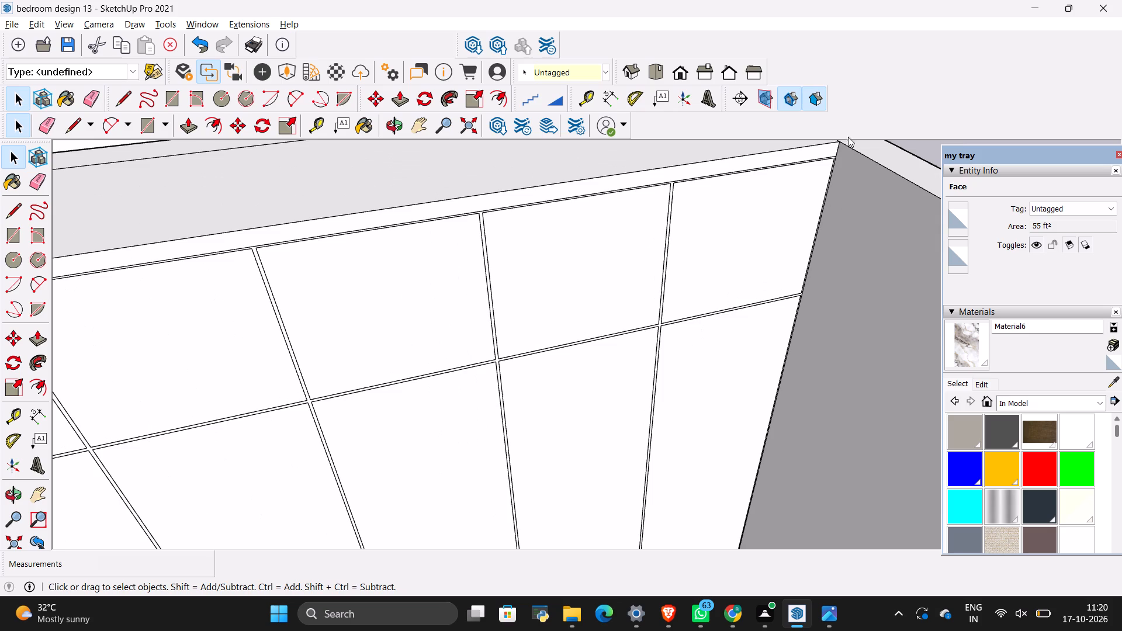
scroll(848, 137, up, 15)
scroll(825, 199, up, 6)
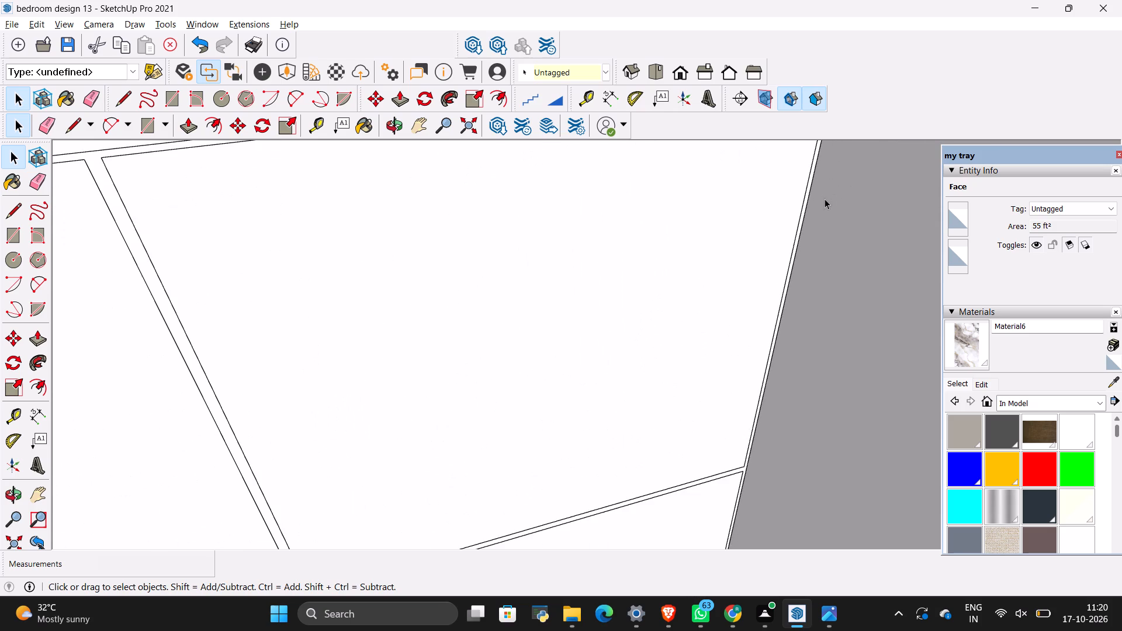
scroll(825, 199, down, 12)
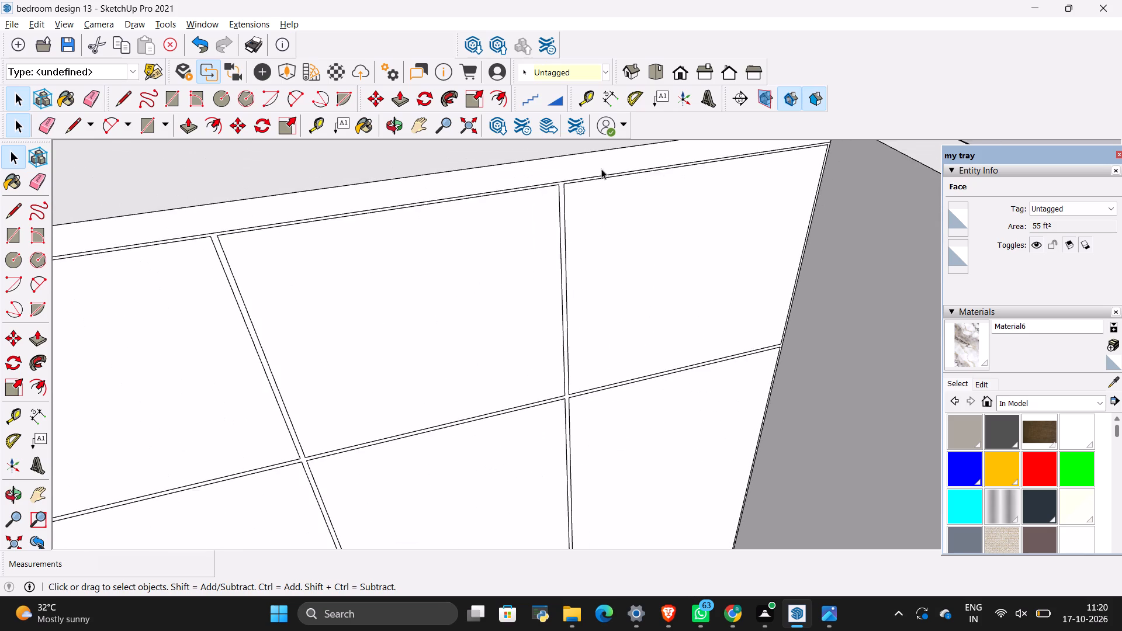
scroll(552, 164, up, 19)
scroll(571, 174, up, 3)
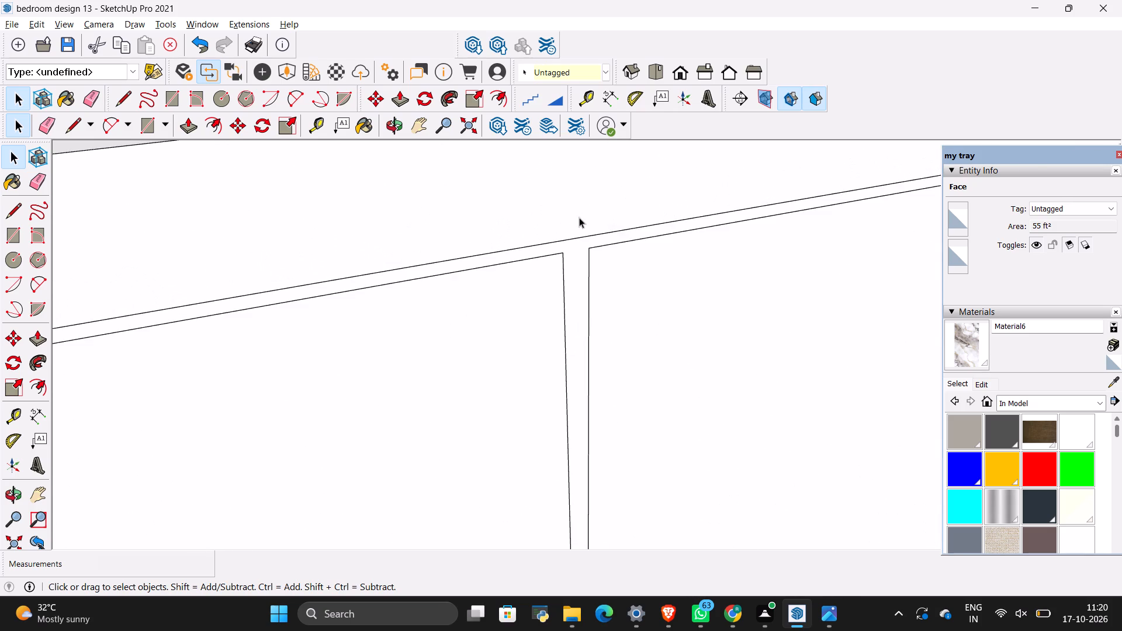
Push the connected groove face between the front panels 0.18" into the block and select the recessed face.
key(p)
click(579, 267)
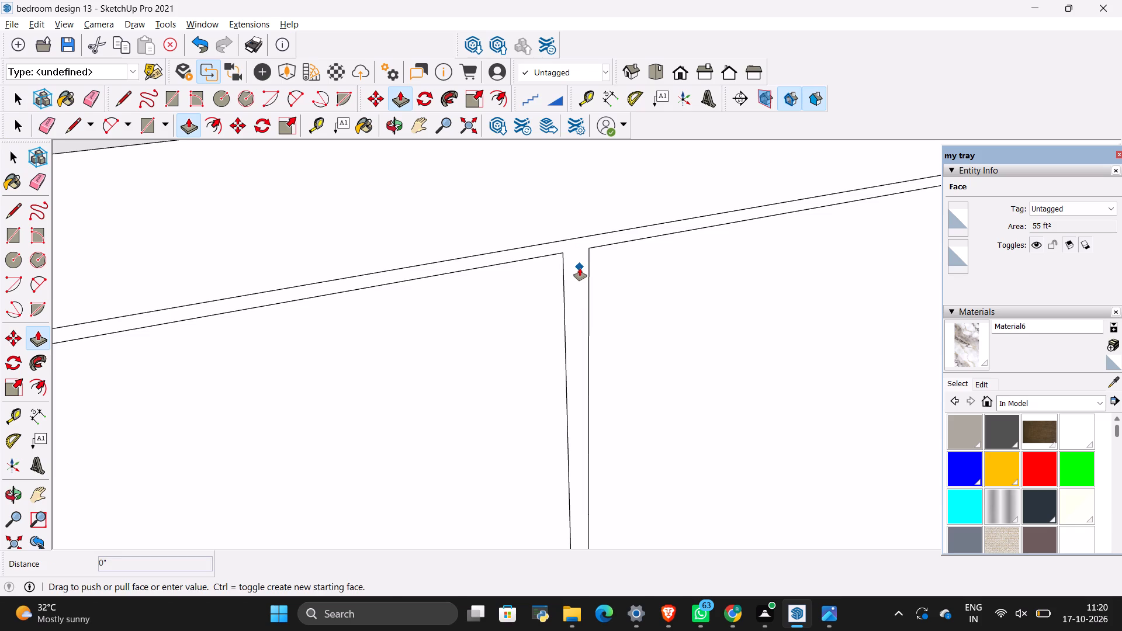
key(space)
click(580, 287)
key(p)
click(580, 288)
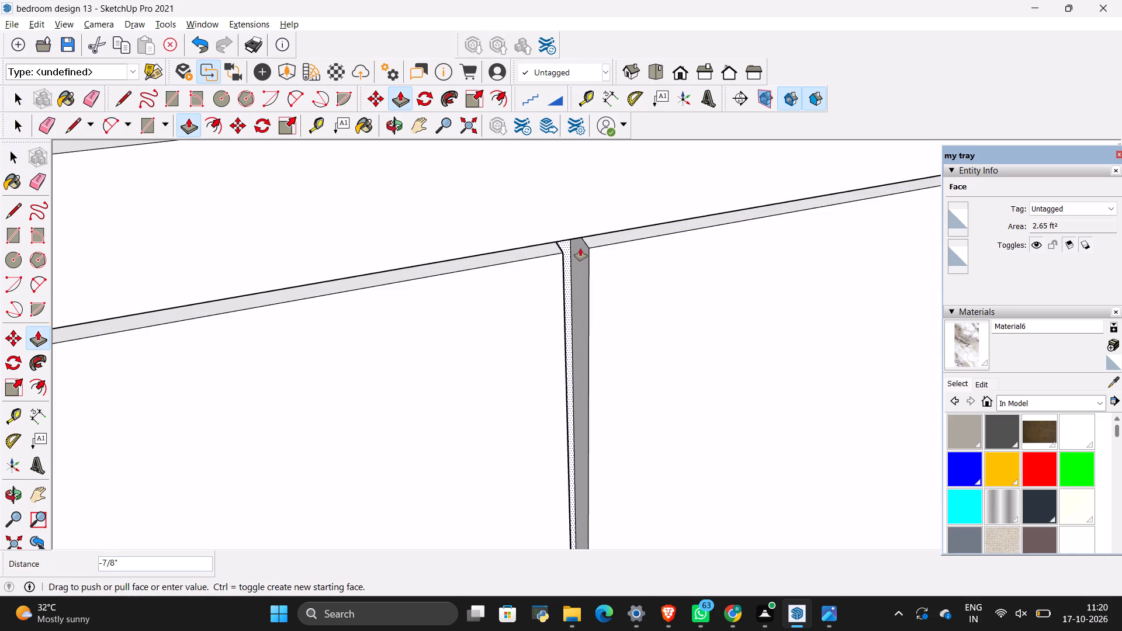
key(BackSpace)
text(.18)
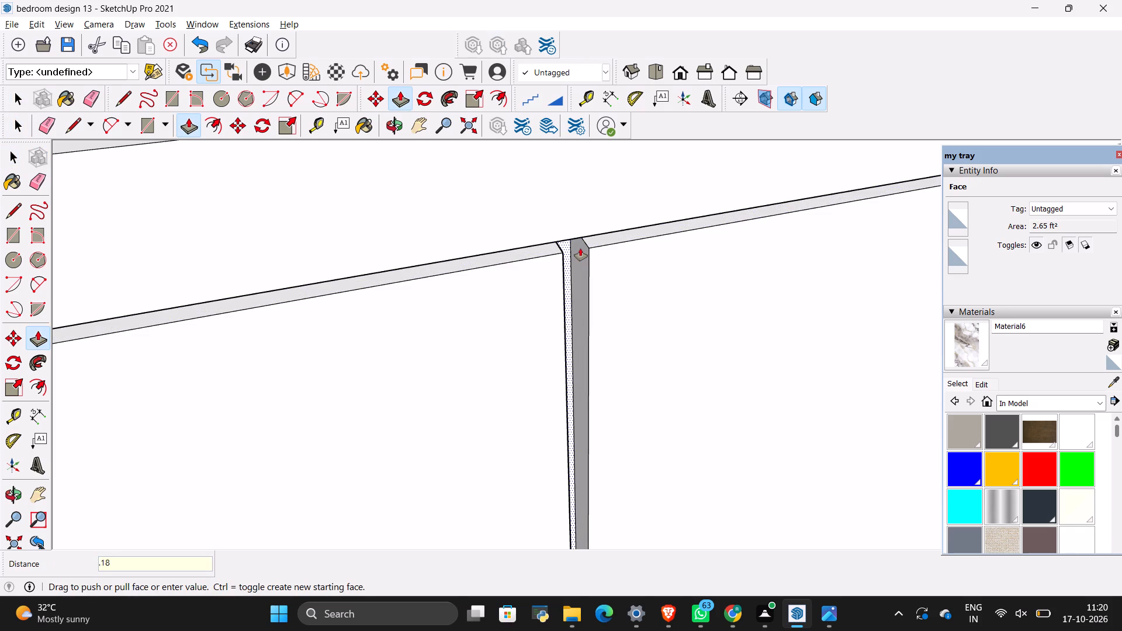
key(shift+quotedbl)
key(Return)
key(space)
click(580, 248)
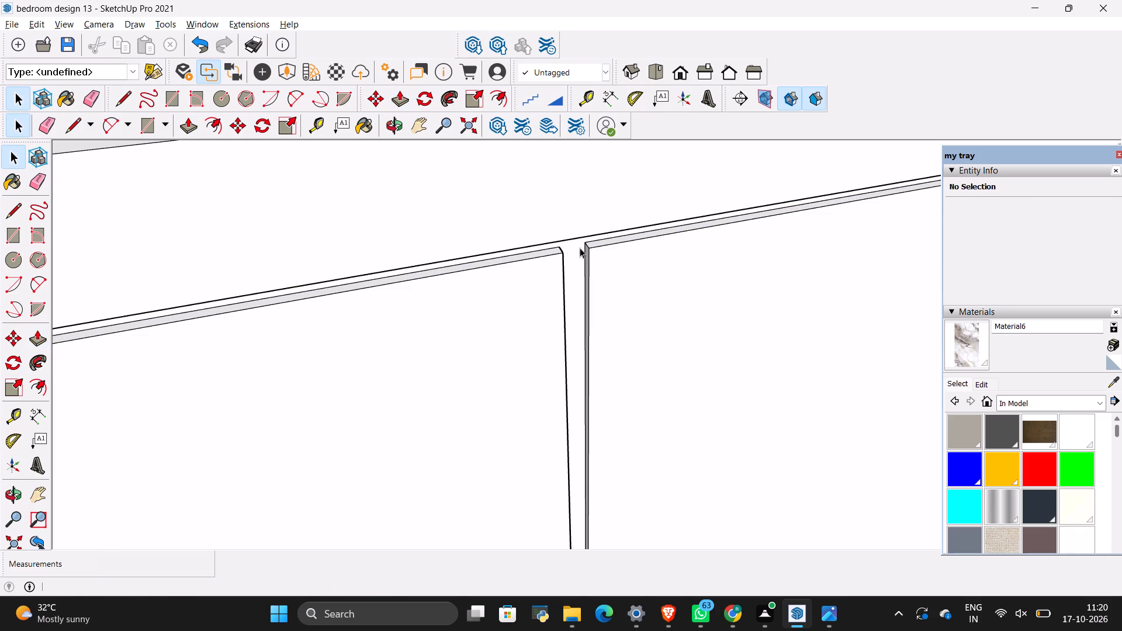
Examine the recessed grooves across the block's front and along its base.
scroll(267, 509, down, 5)
scroll(482, 432, down, 7)
scroll(531, 356, down, 7)
scroll(563, 241, down, 5)
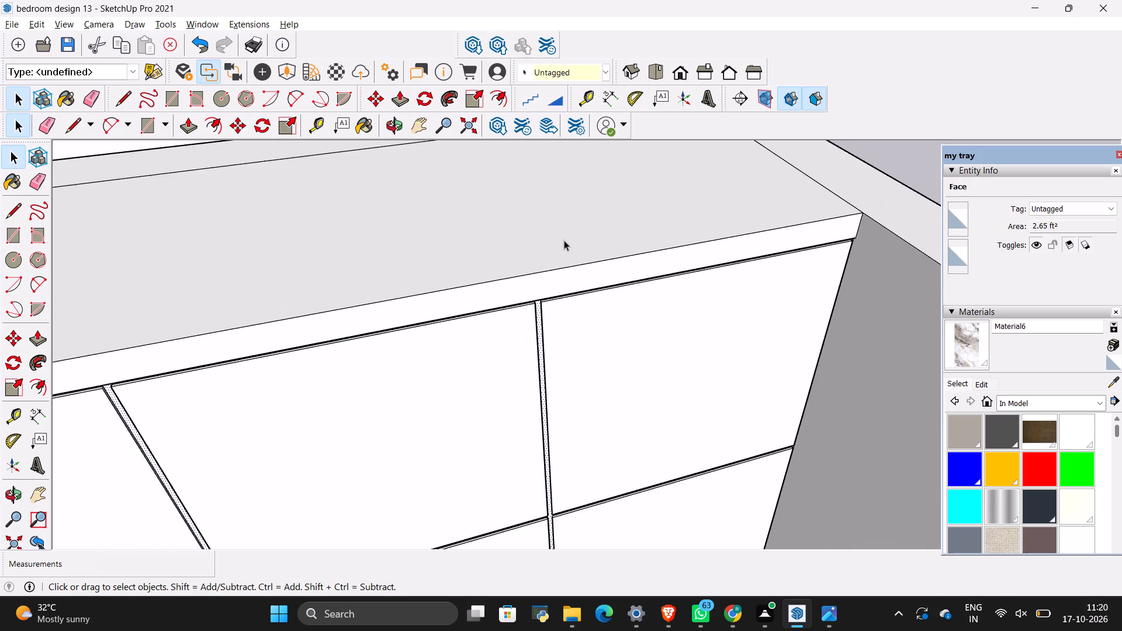
scroll(564, 240, down, 20)
scroll(564, 240, down, 15)
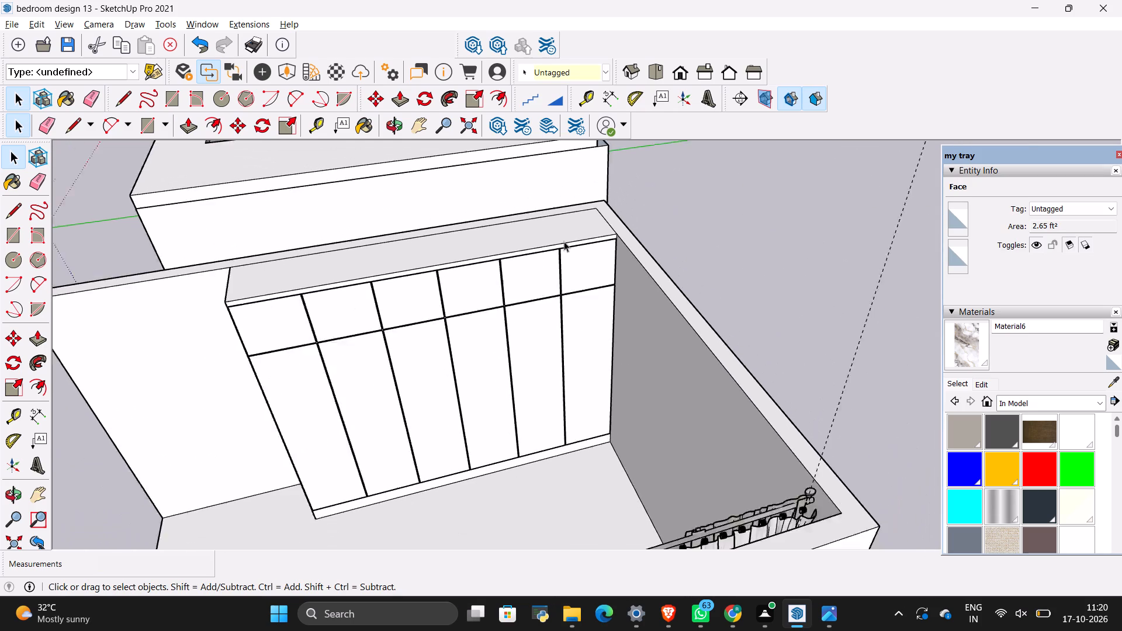
scroll(455, 345, up, 4)
scroll(401, 470, up, 20)
scroll(401, 470, up, 2)
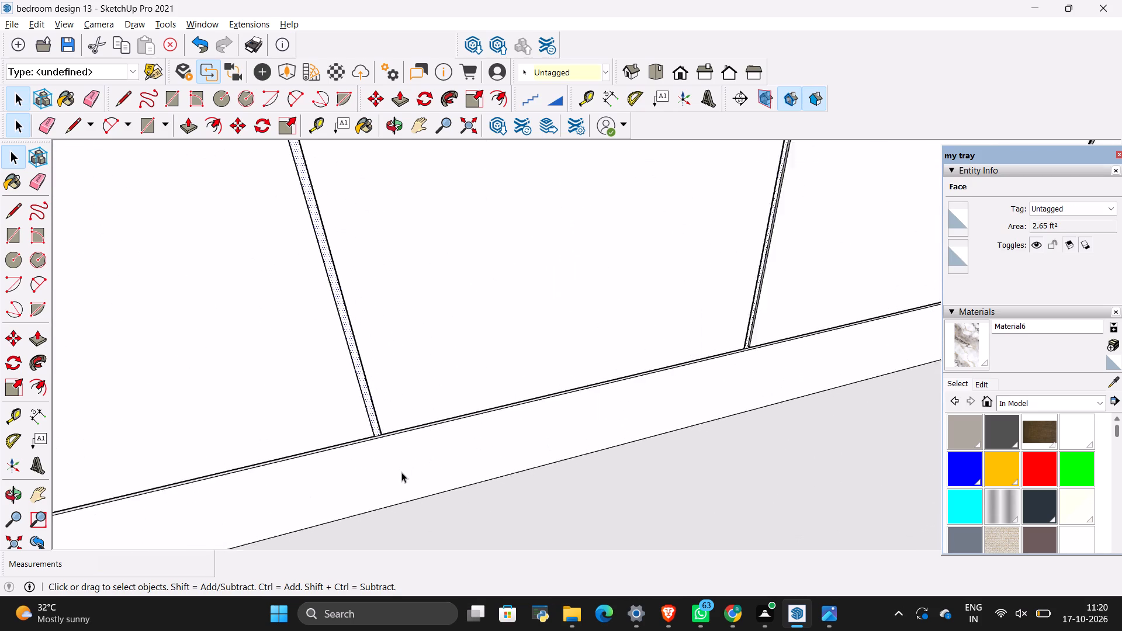
scroll(401, 472, up, 2)
scroll(346, 434, up, 7)
scroll(363, 400, up, 19)
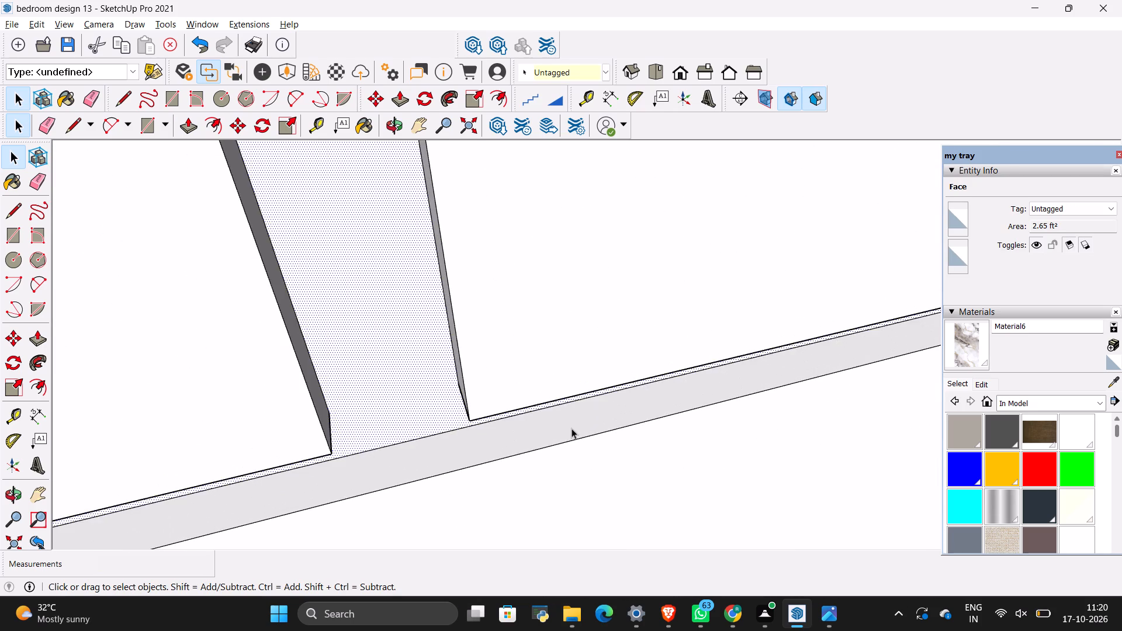
scroll(572, 428, down, 7)
middle_drag(572, 428, 742, 440)
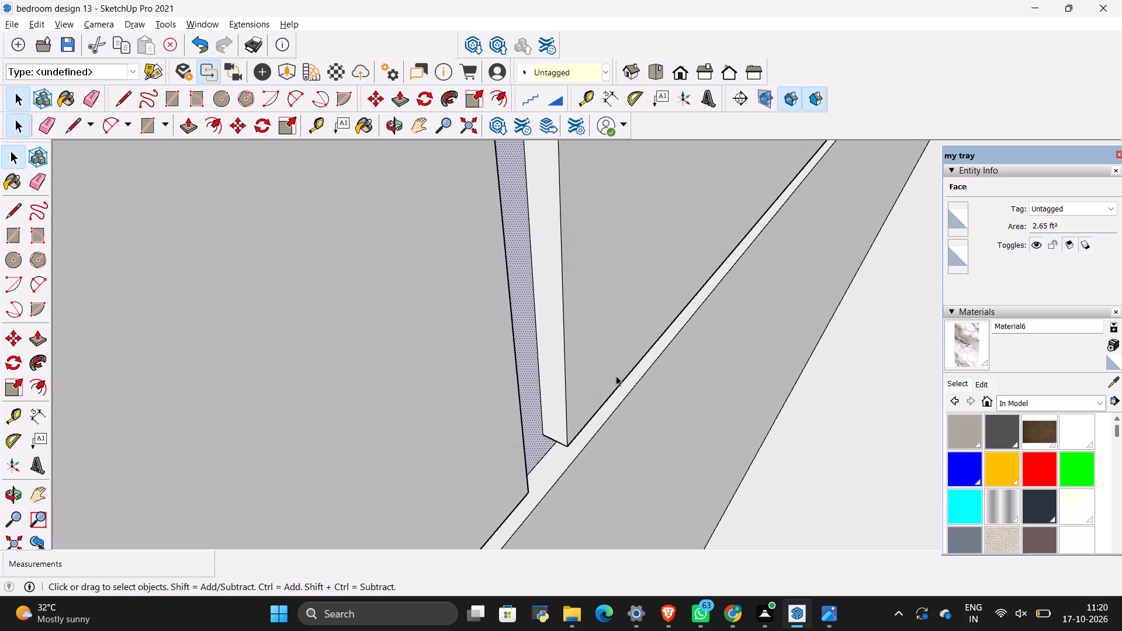
scroll(560, 370, down, 5)
scroll(626, 414, down, 20)
scroll(626, 414, down, 1)
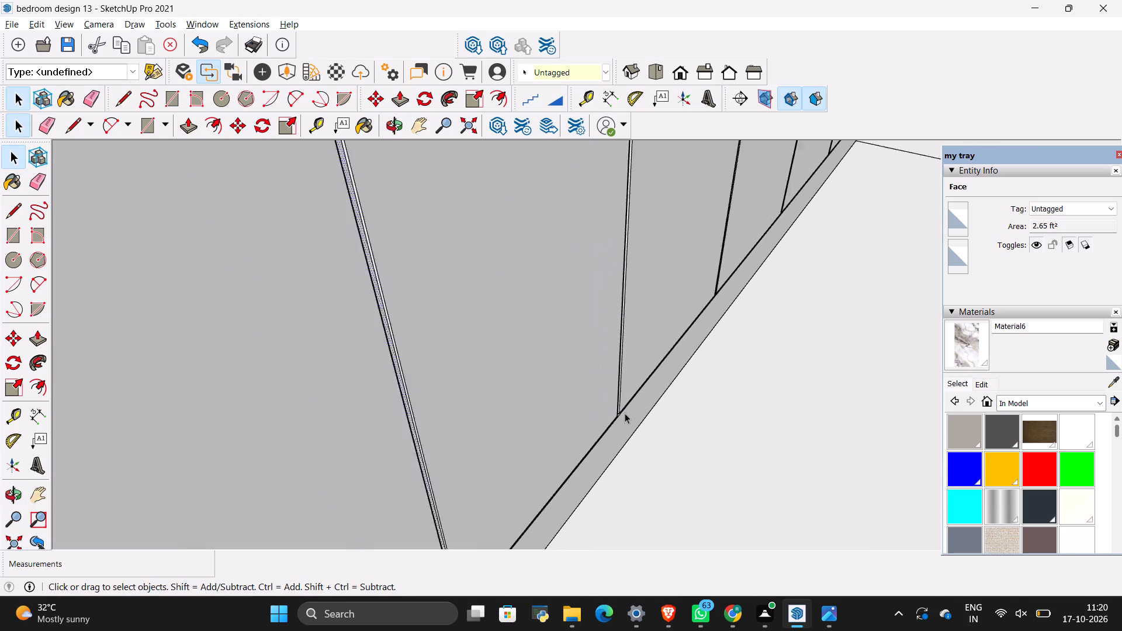
Erase the horizontal dividing line across the block's exposed end, level with the groove between the panel rows.
scroll(625, 413, down, 16)
scroll(484, 380, down, 10)
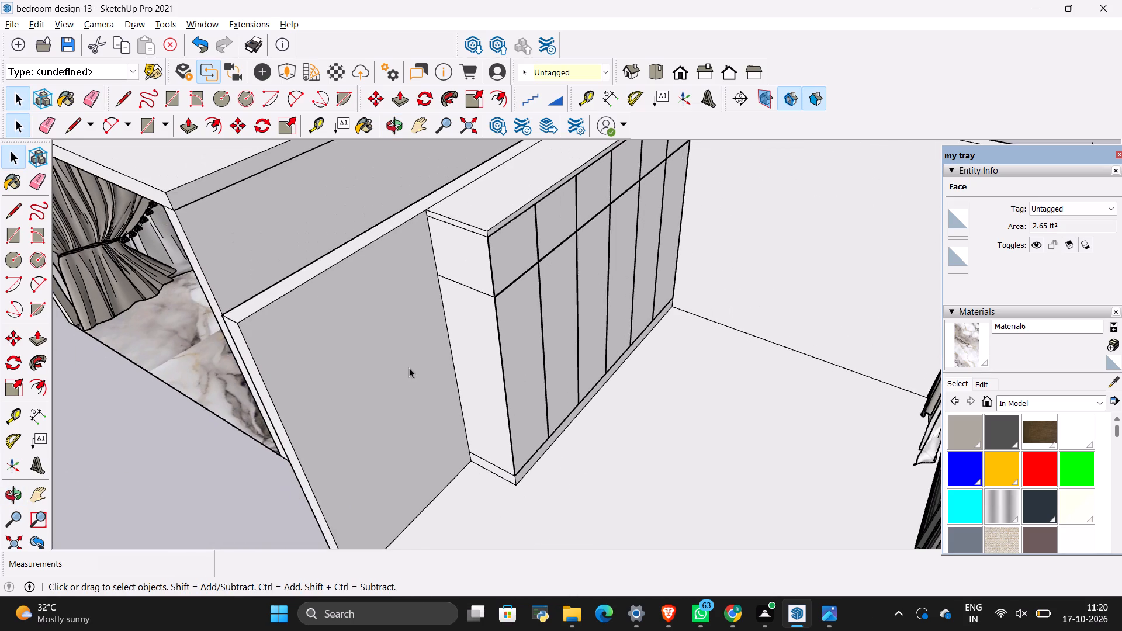
scroll(523, 263, up, 20)
scroll(523, 263, up, 9)
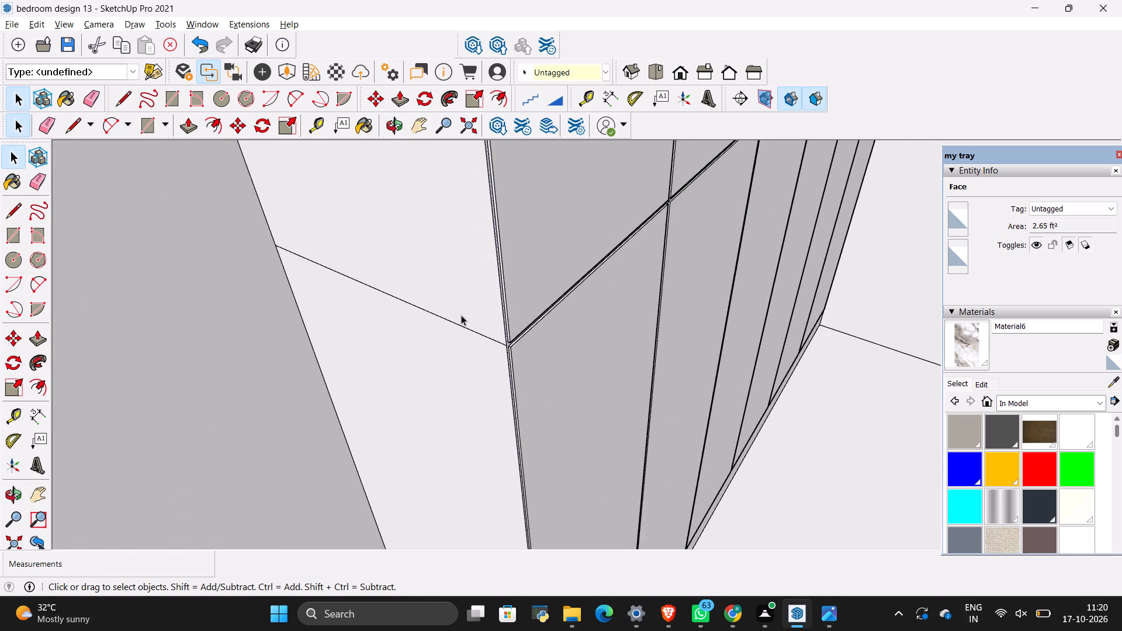
scroll(461, 315, up, 8)
key(e)
drag(461, 315, 479, 365)
scroll(479, 366, down, 2)
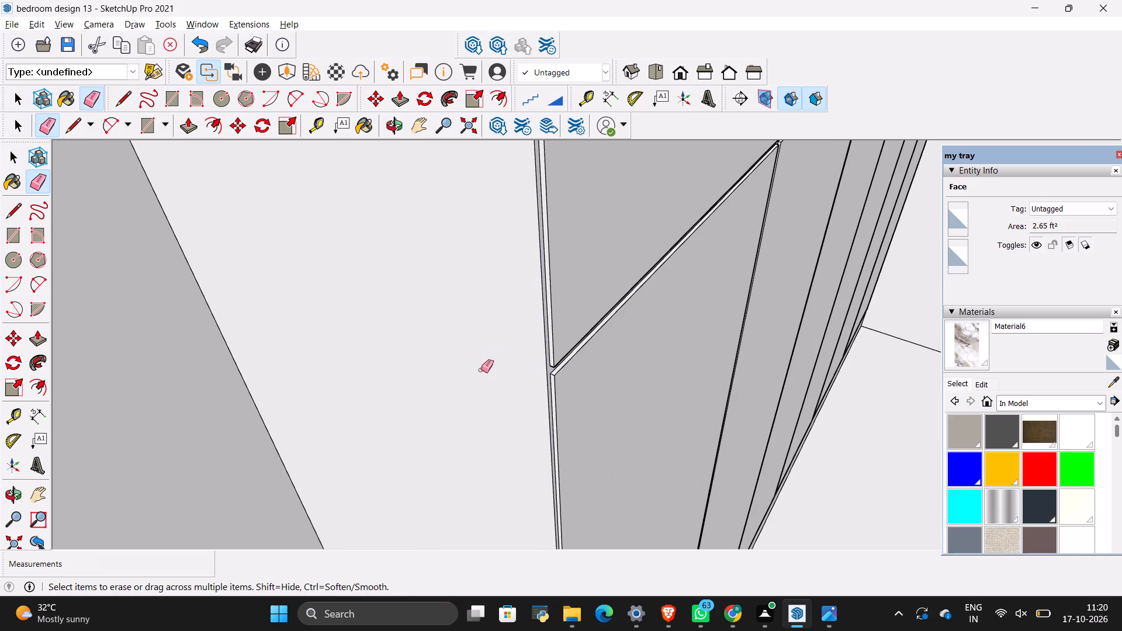
scroll(481, 370, down, 3)
middle_drag(612, 417, 339, 275)
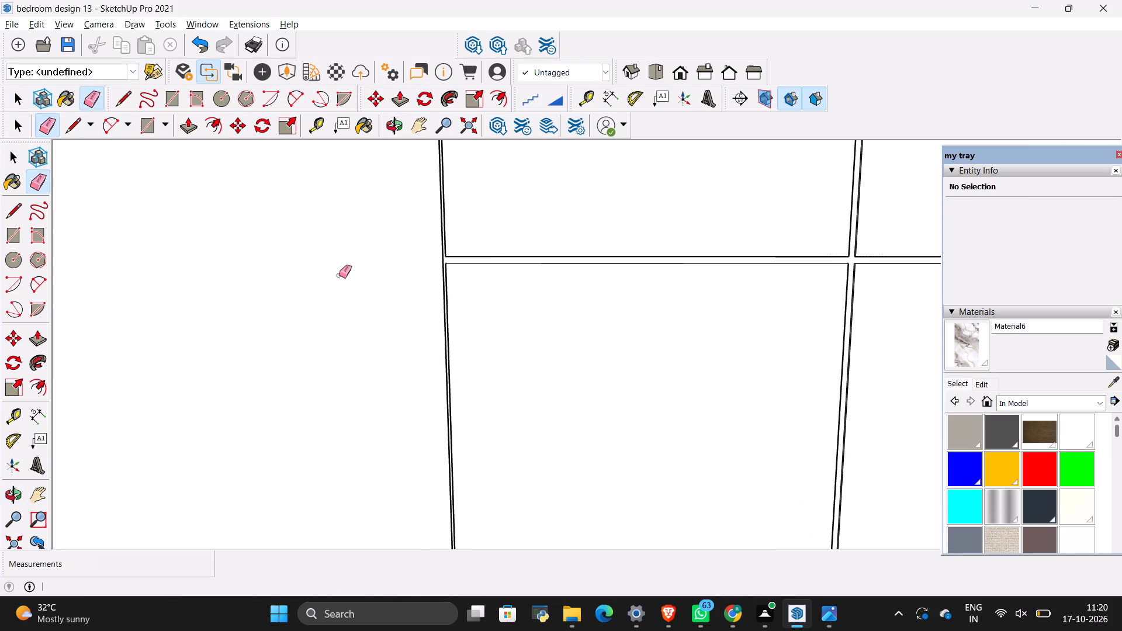
Examine the cleaned exposed end, the top and the grooved front of the panel block from several angles.
scroll(339, 276, down, 4)
key(space)
click(339, 277)
scroll(388, 364, down, 14)
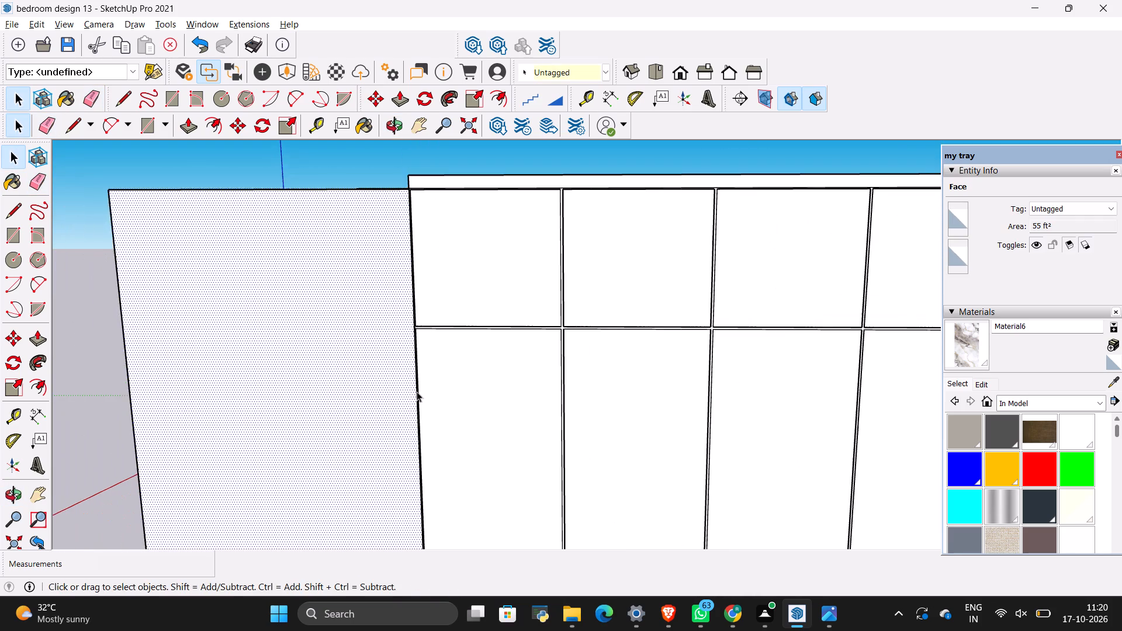
scroll(417, 391, down, 15)
middle_drag(502, 327, 506, 356)
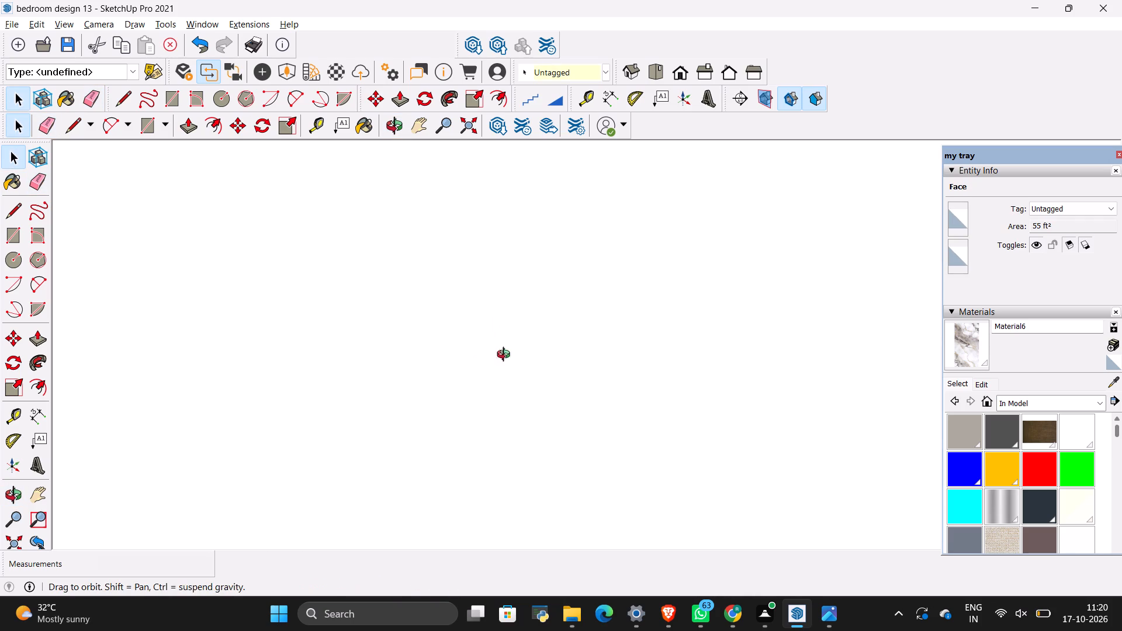
middle_drag(506, 356, 545, 464)
scroll(545, 464, down, 20)
scroll(545, 464, down, 2)
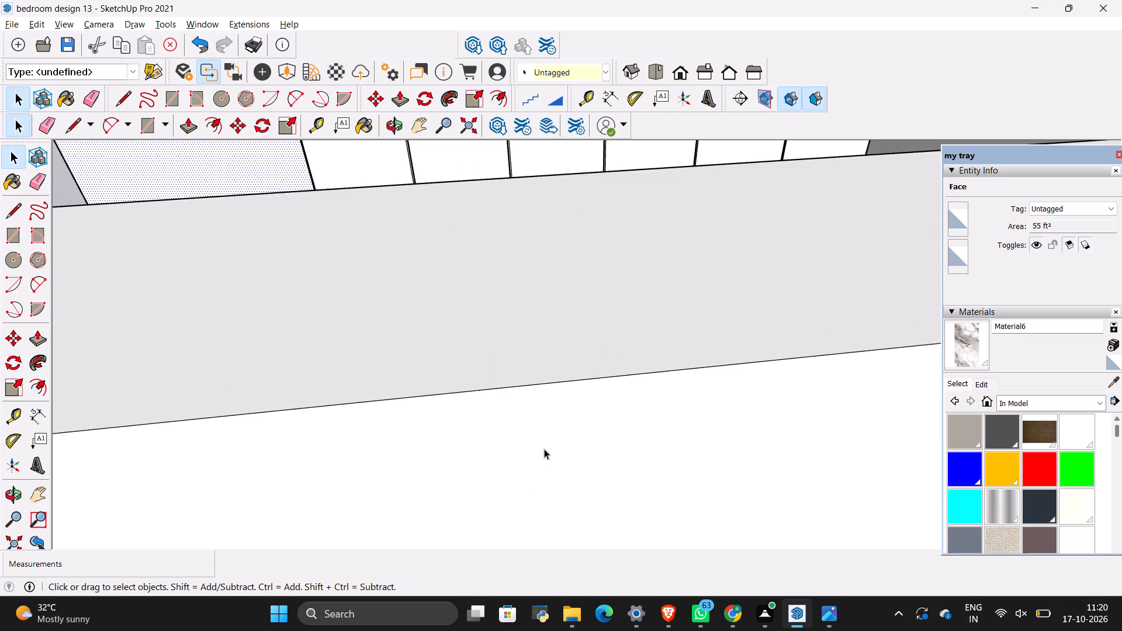
scroll(544, 449, down, 20)
scroll(544, 449, down, 13)
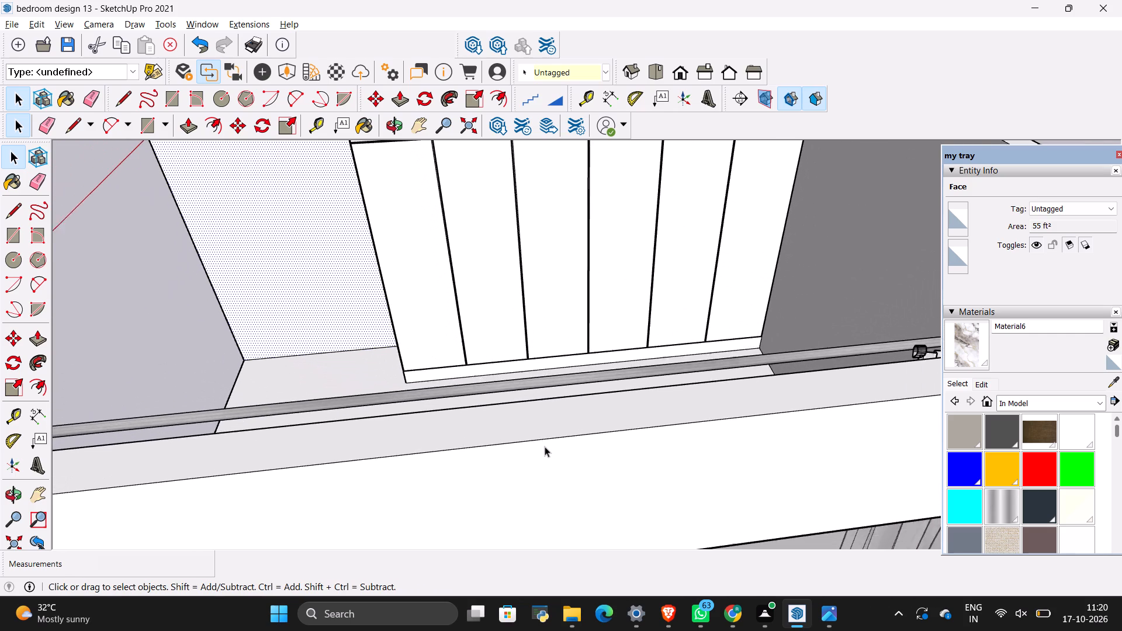
scroll(545, 446, down, 7)
scroll(598, 386, down, 6)
scroll(632, 177, up, 5)
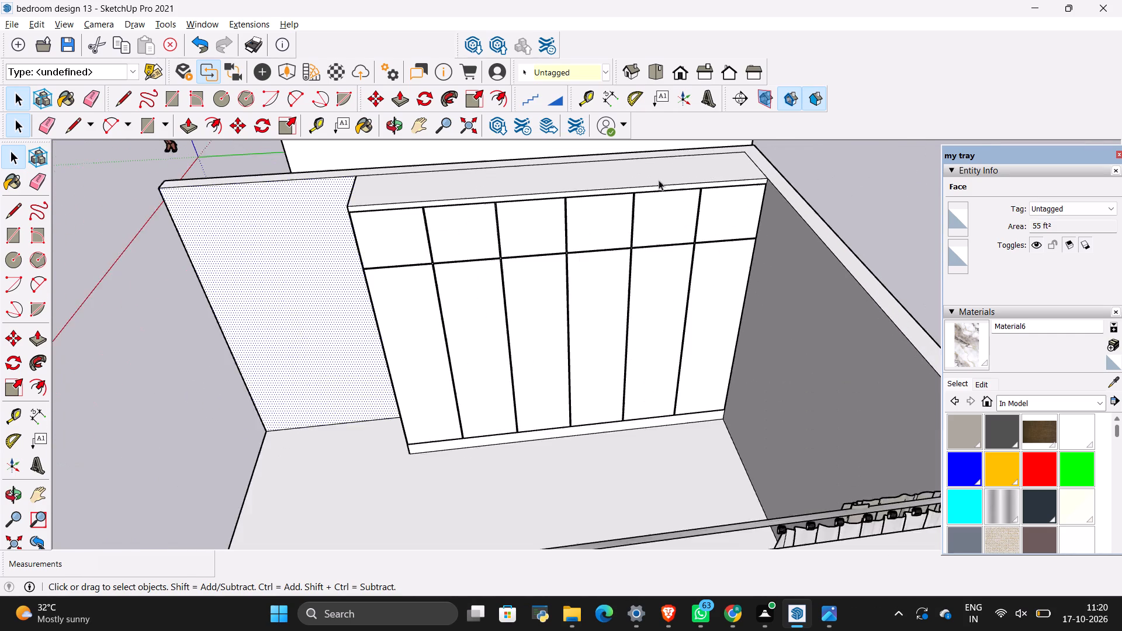
scroll(659, 180, up, 3)
middle_drag(702, 335, 763, 330)
middle_drag(803, 323, 812, 317)
middle_drag(814, 315, 820, 310)
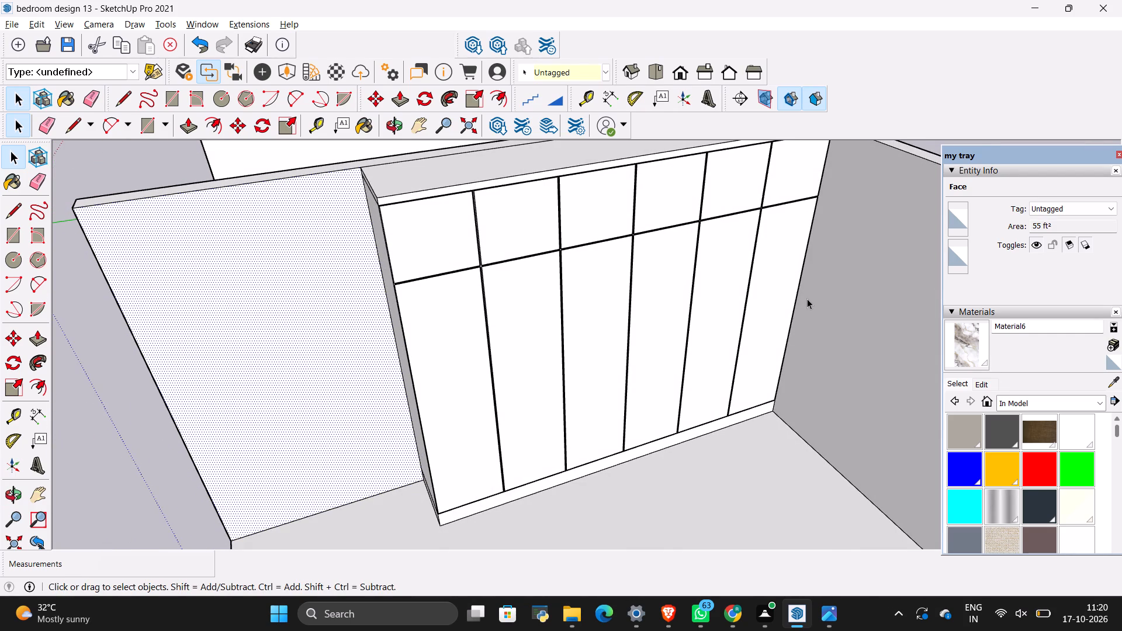
Compare the panel block and the surrounding room with the arched-headboard reference photo to decide on finishes.
key(alt+Tab)
key(alt+Tab)
scroll(434, 342, down, 2)
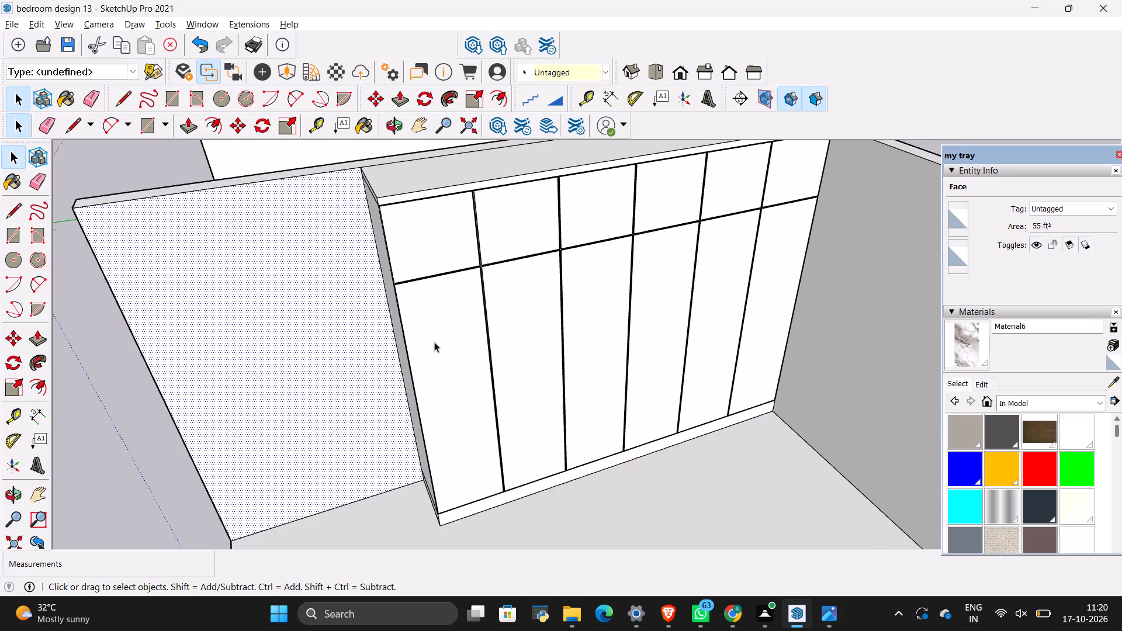
scroll(434, 342, down, 2)
middle_drag(381, 375, 550, 389)
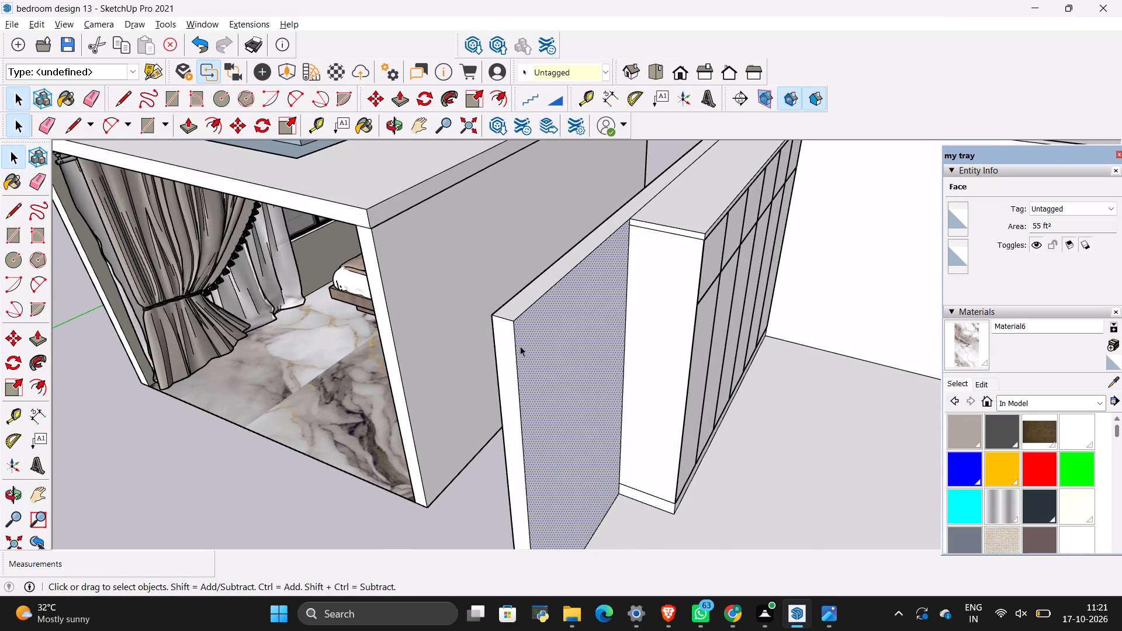
key(alt+Tab)
key(alt+Tab)
scroll(520, 346, down, 5)
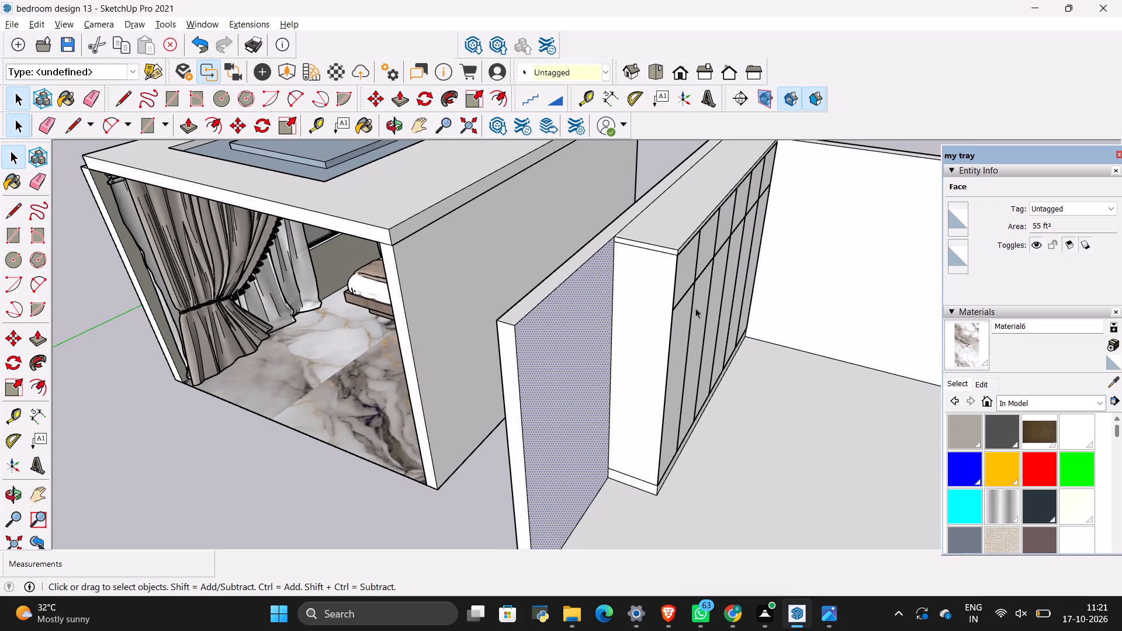
scroll(801, 220, up, 4)
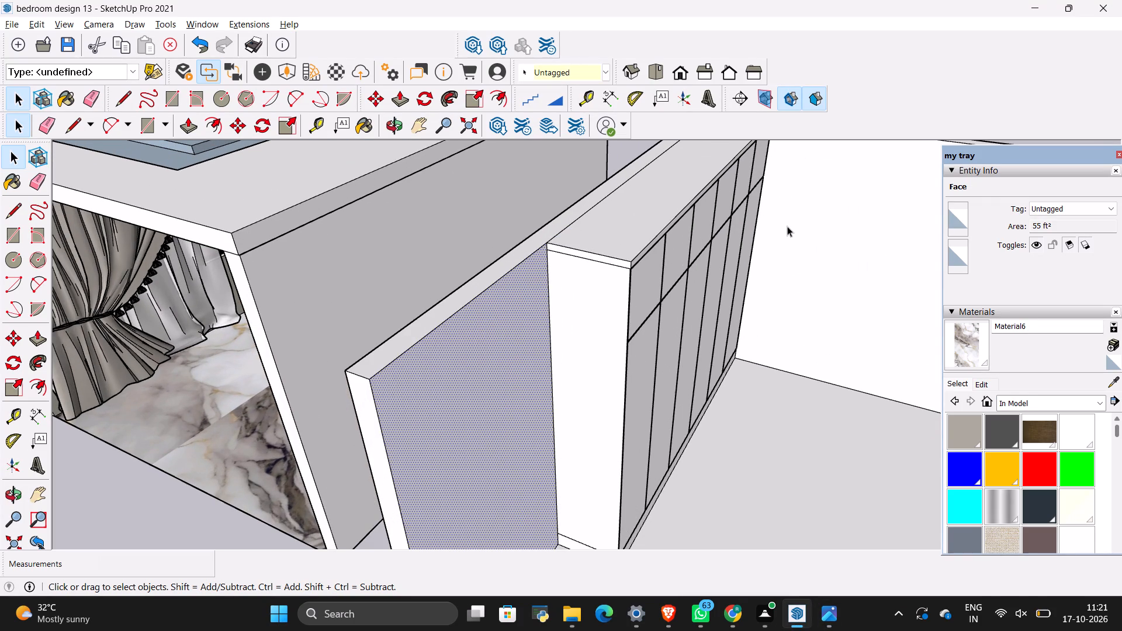
scroll(684, 295, down, 4)
scroll(559, 441, down, 7)
scroll(559, 436, up, 3)
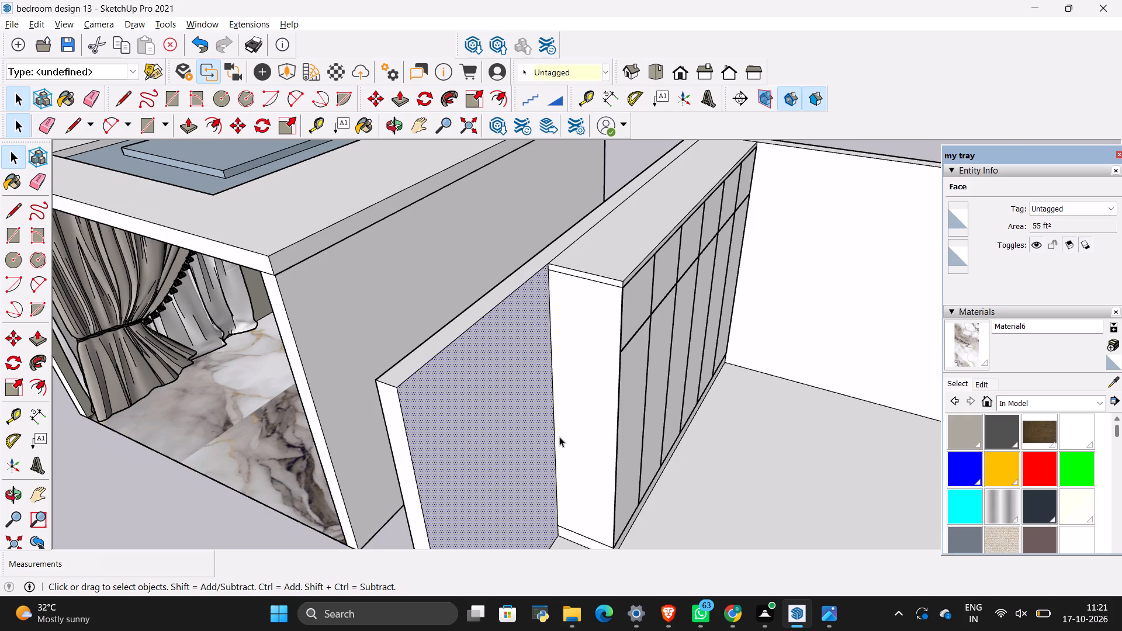
scroll(559, 436, down, 2)
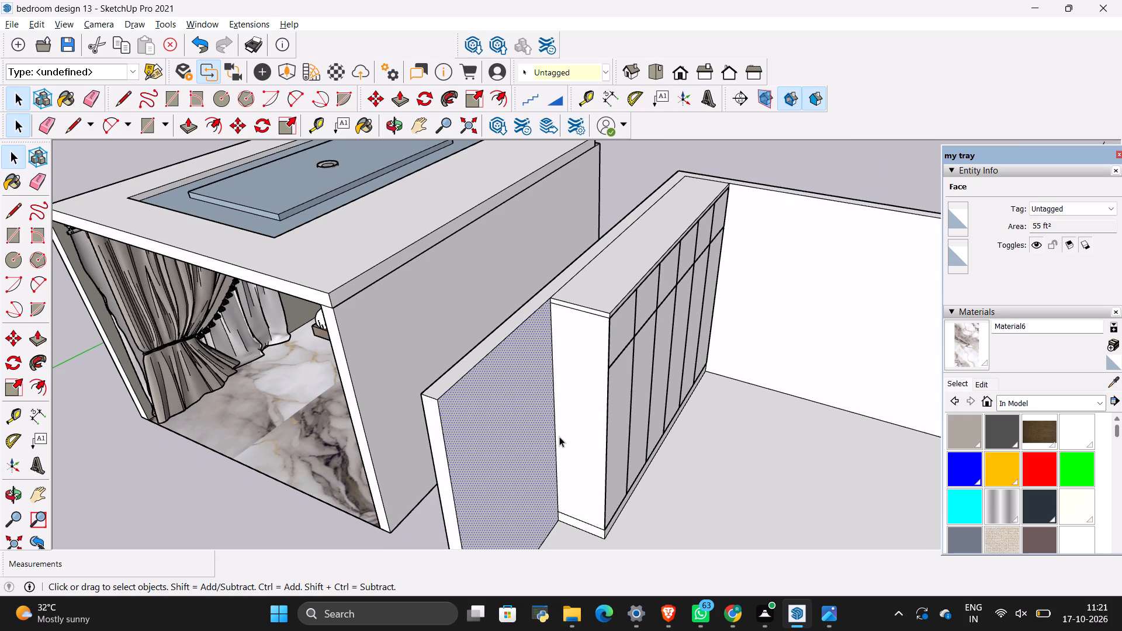
scroll(559, 436, down, 4)
scroll(705, 302, up, 5)
scroll(653, 310, up, 4)
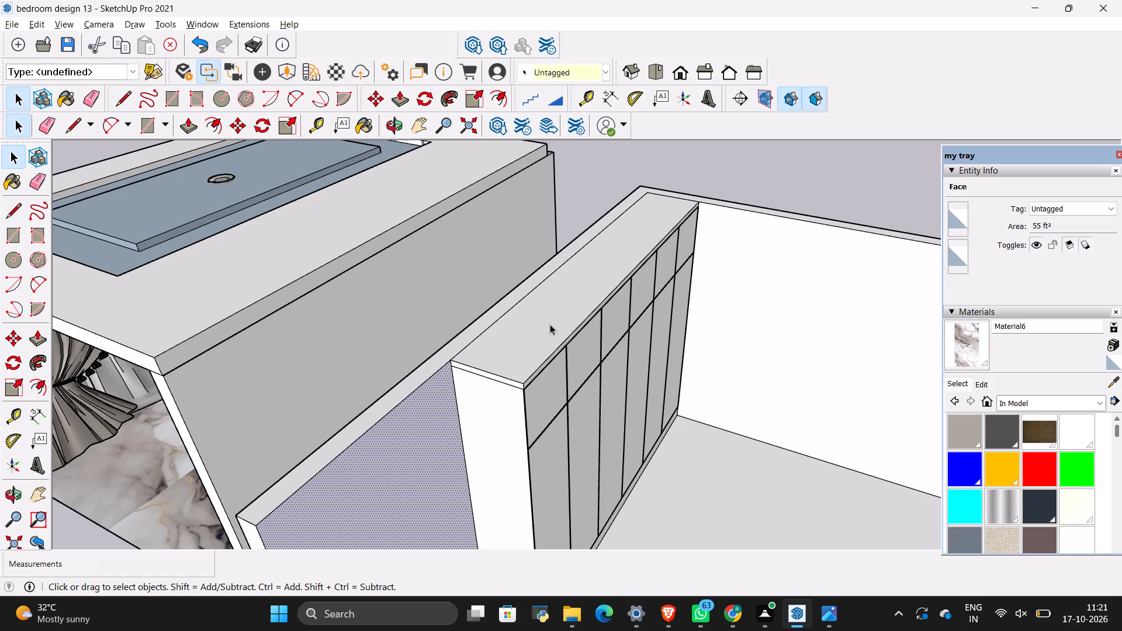
scroll(643, 356, up, 1)
scroll(594, 342, up, 5)
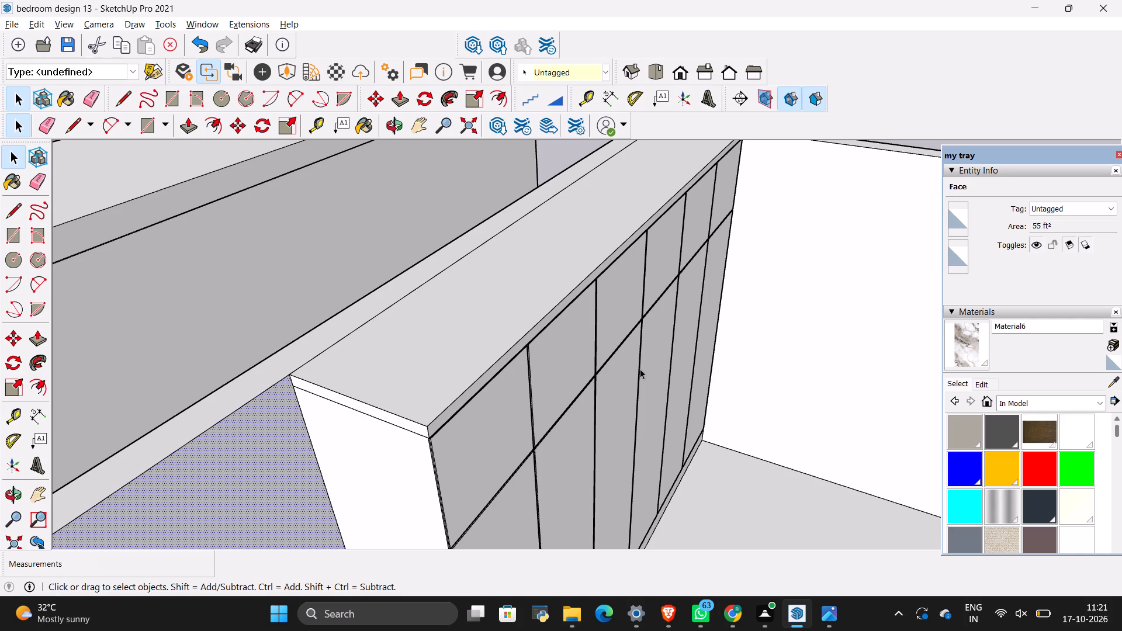
scroll(633, 223, down, 10)
scroll(514, 314, down, 6)
middle_click(569, 423)
middle_drag(568, 424, 545, 437)
middle_drag(535, 441, 530, 418)
scroll(526, 330, up, 5)
key(alt+Tab)
key(alt+Tab)
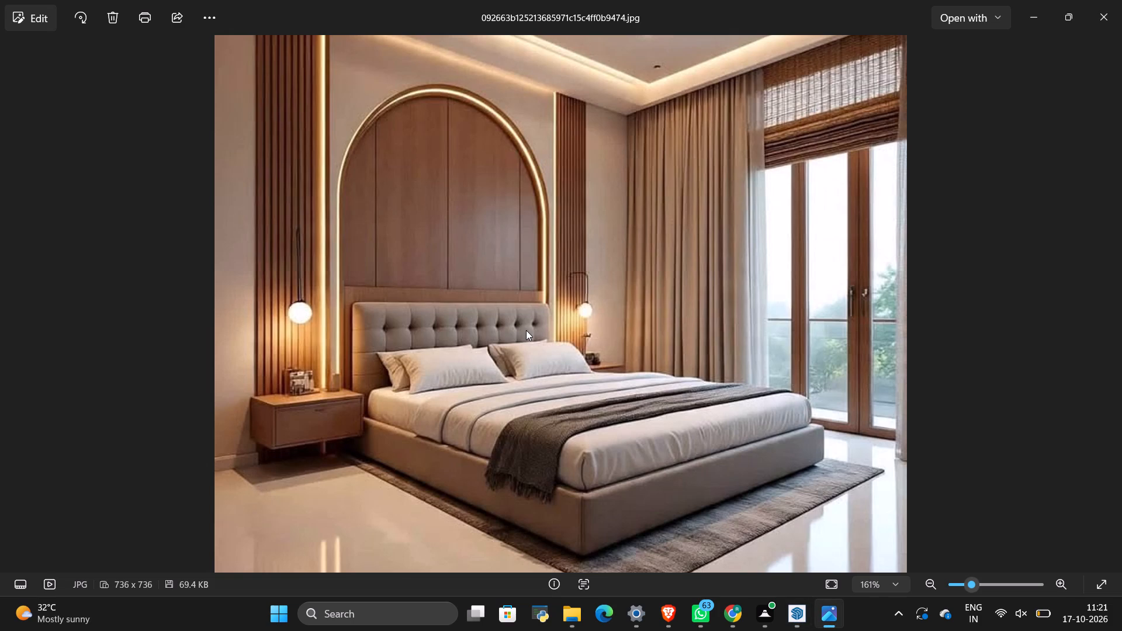
scroll(510, 212, up, 5)
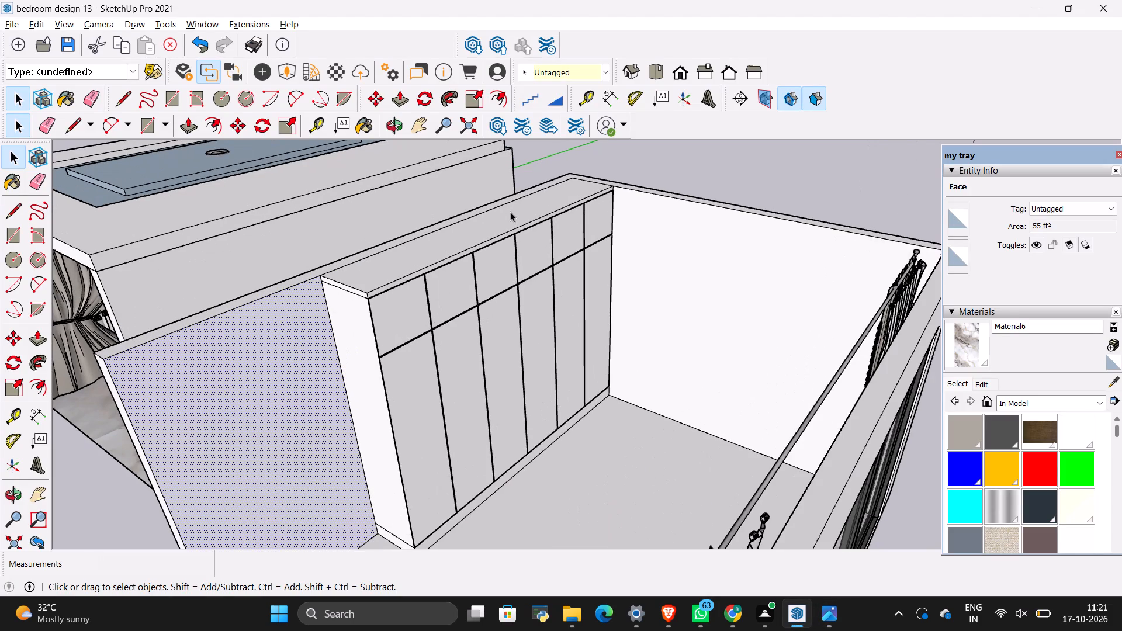
scroll(510, 212, down, 3)
key(alt+Tab)
key(Tab)
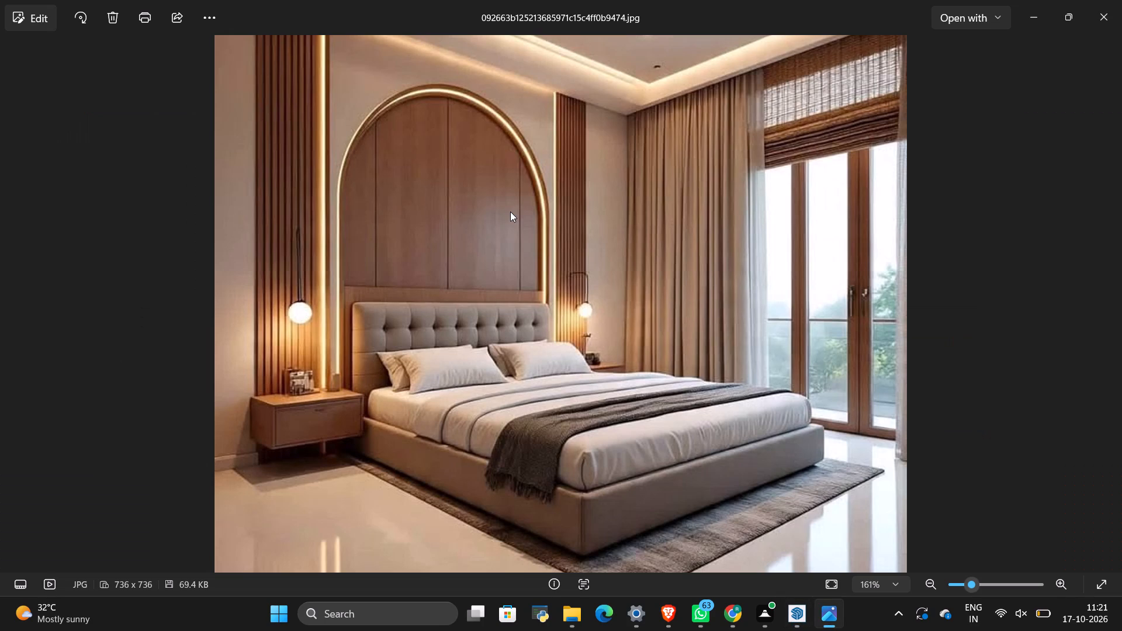
key(alt+Tab)
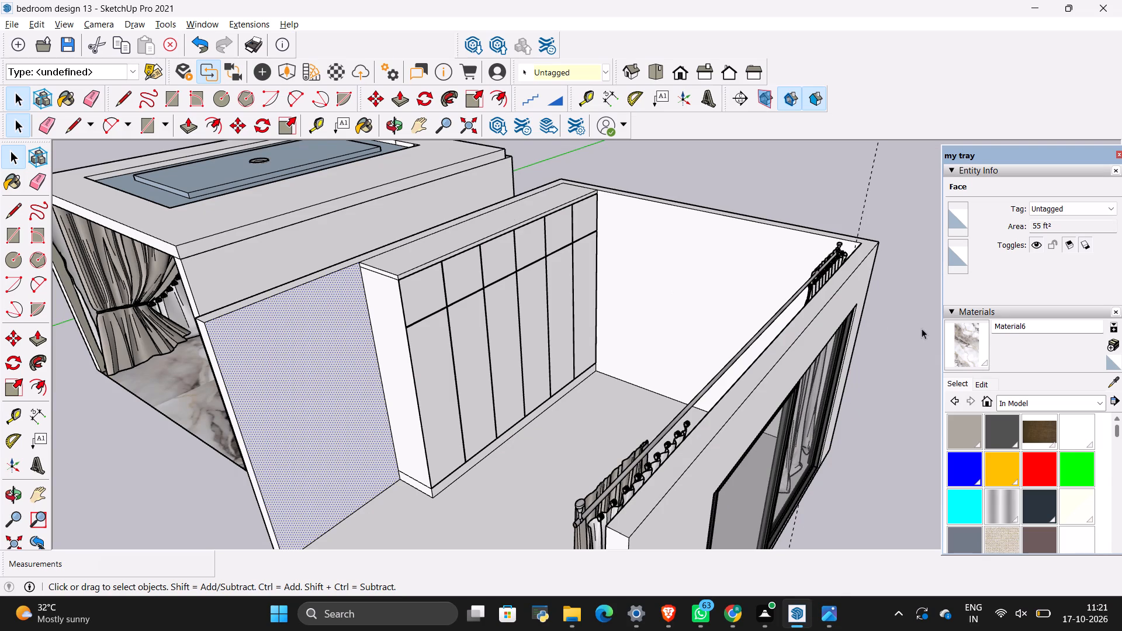
Create a new material using the plain grey-violet image 3ffa647b116bd570b010872f340d6801 from the all materials folder as its texture.
click(1113, 346)
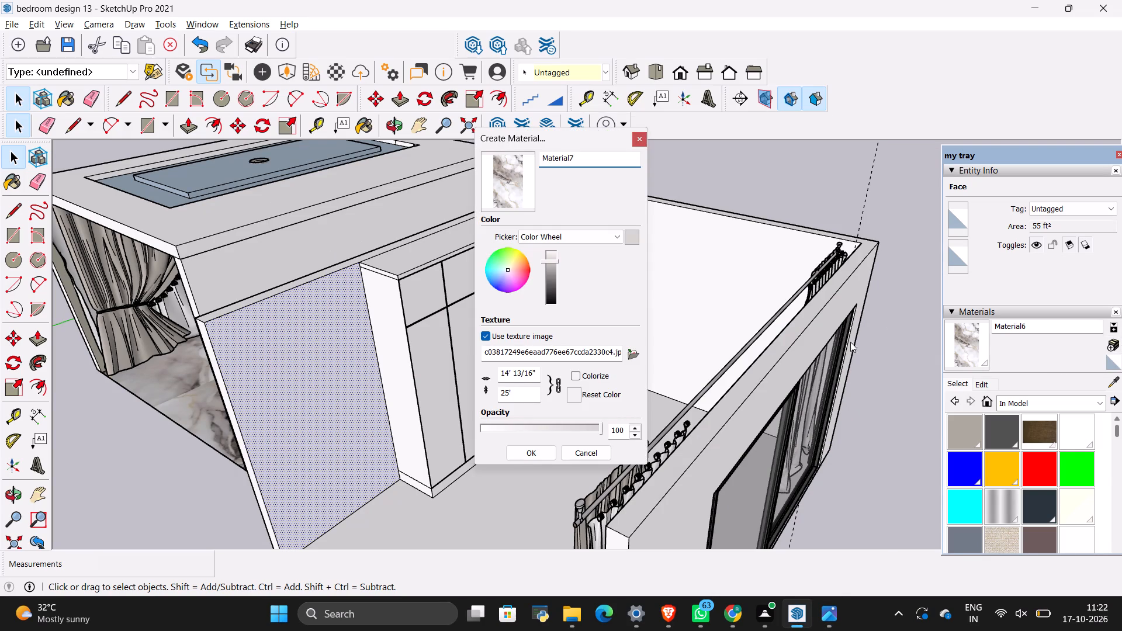
click(635, 353)
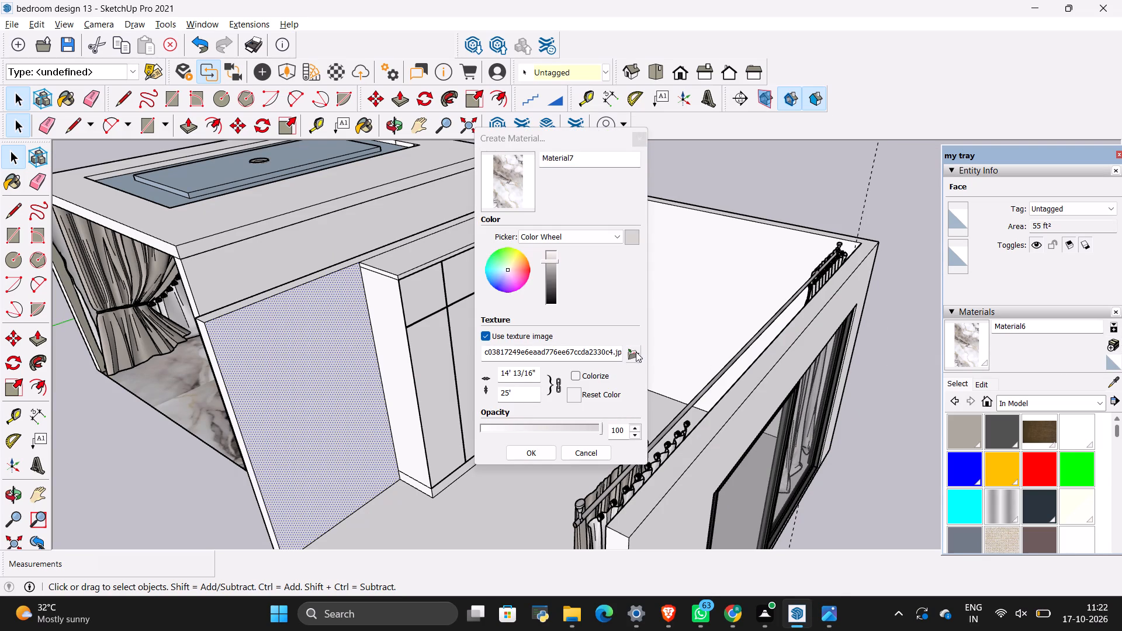
scroll(650, 340, down, 1)
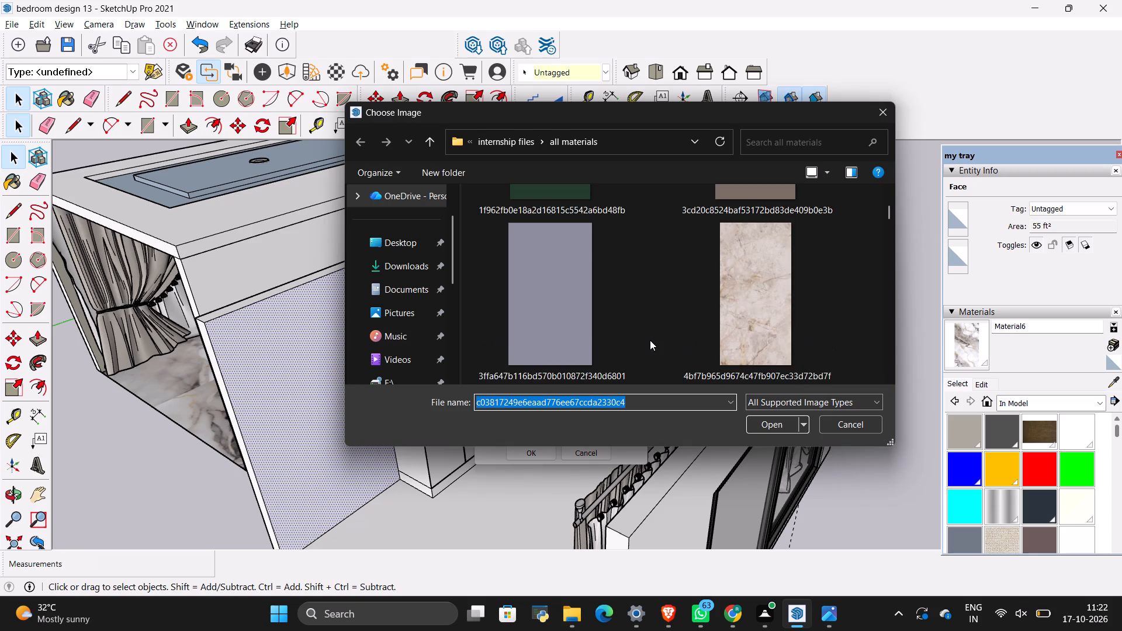
scroll(669, 321, down, 2)
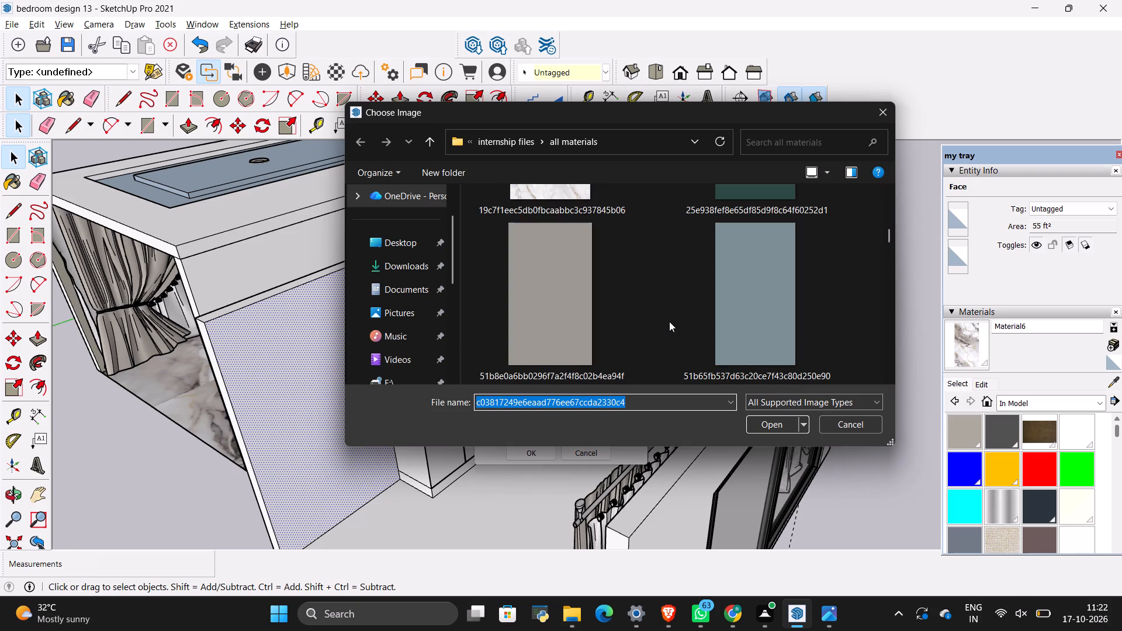
scroll(682, 311, up, 1)
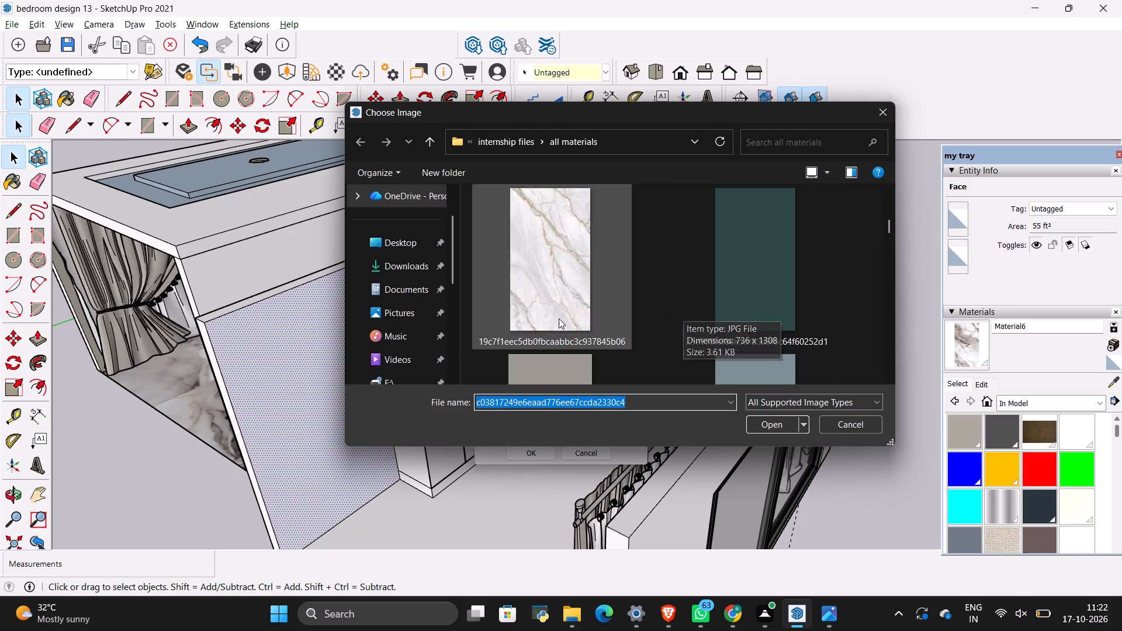
scroll(565, 318, up, 2)
scroll(607, 293, down, 1)
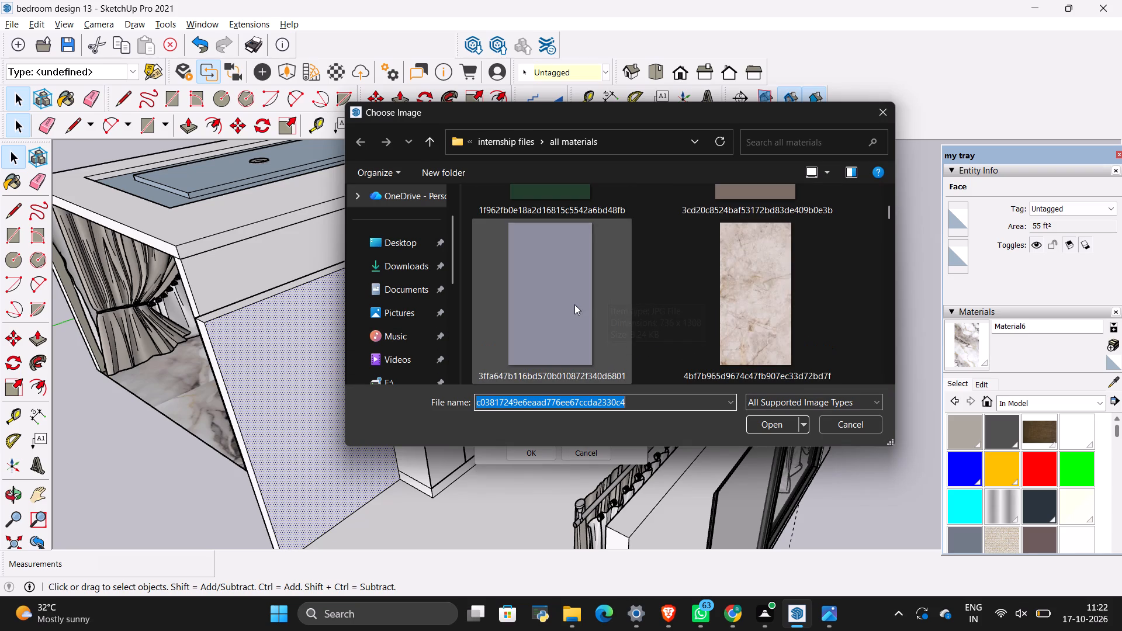
click(574, 304)
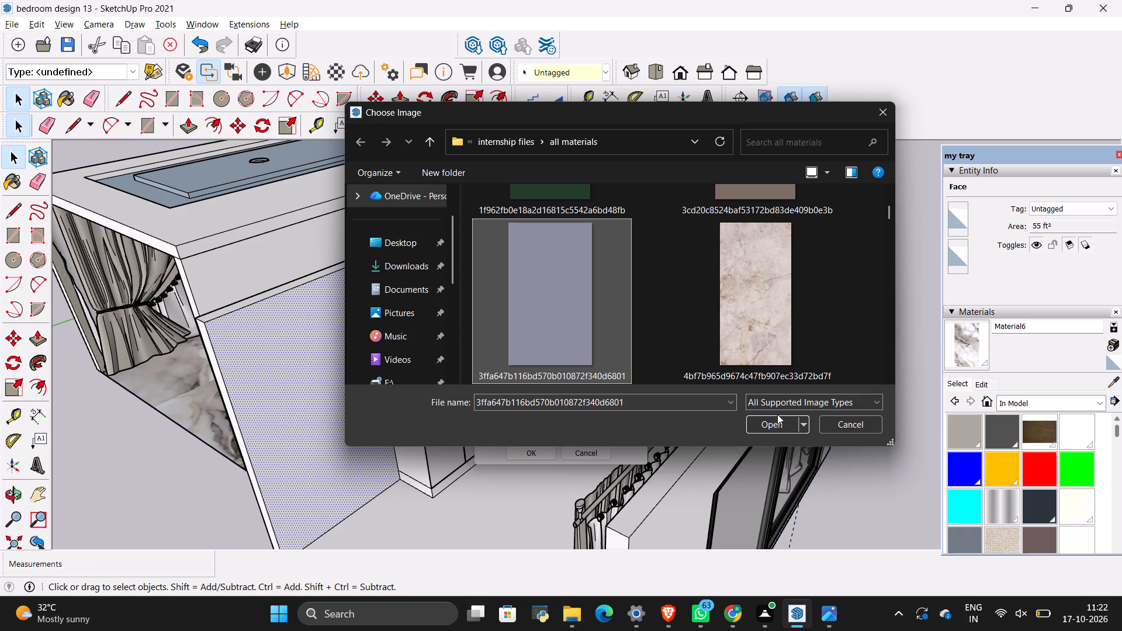
click(778, 431)
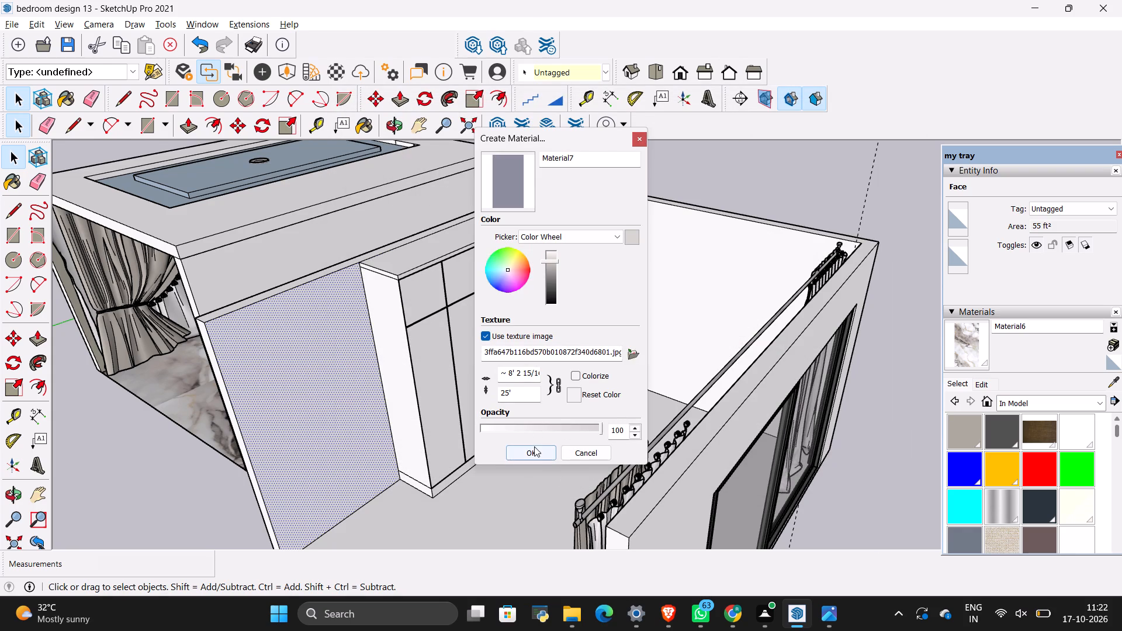
click(534, 446)
Paint the six tall lower front panels of the block with the new grey-violet material.
click(967, 359)
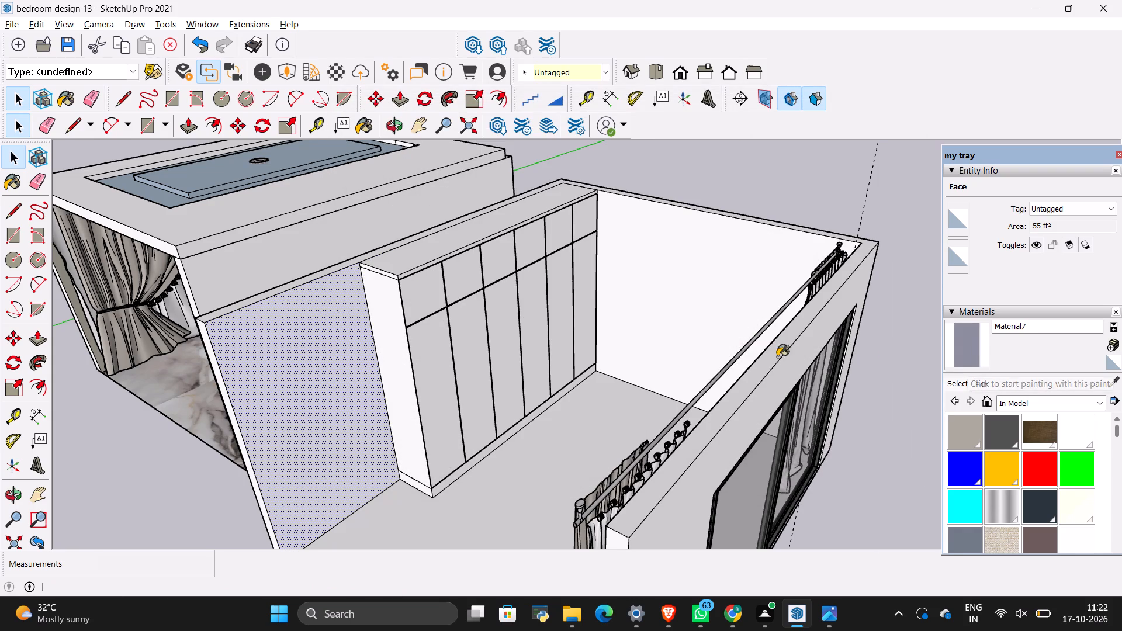
scroll(581, 340, up, 3)
click(389, 377)
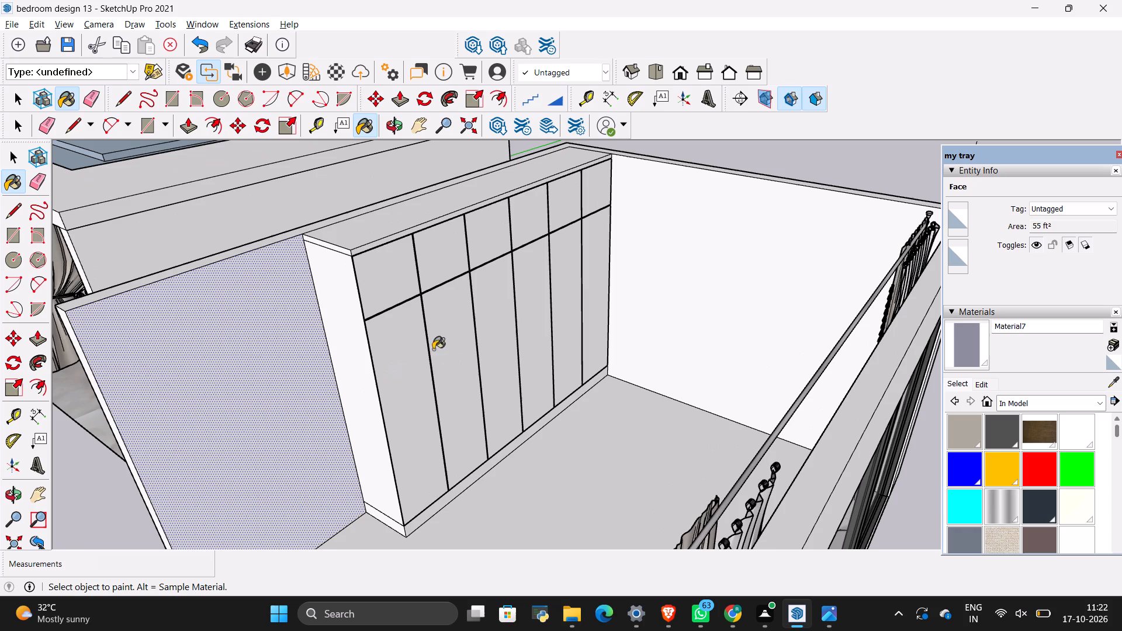
click(454, 338)
click(497, 305)
click(535, 279)
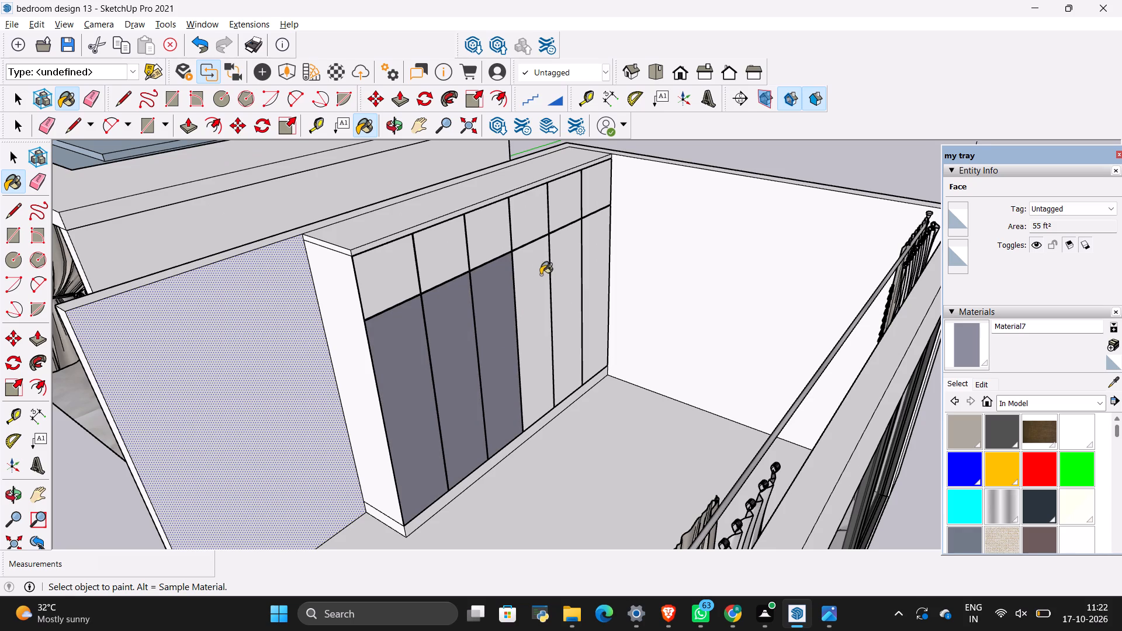
click(562, 261)
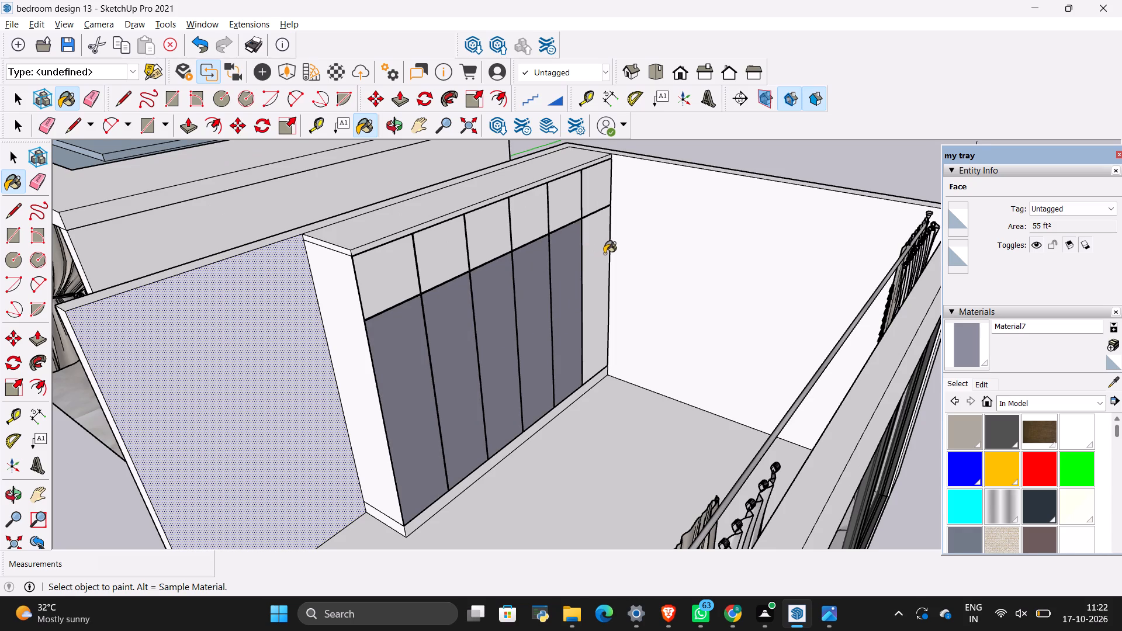
click(601, 262)
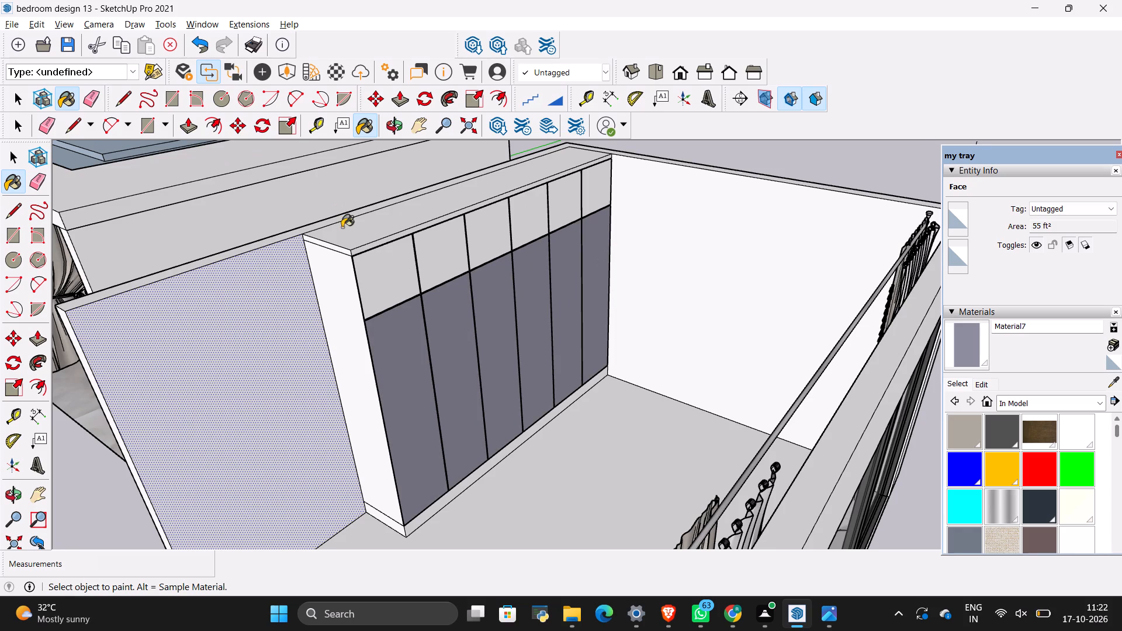
Create a new material using the plain brown image 3cd20c8524baf53172bd83de409b0e3b from the all materials folder as its texture.
key(alt+Tab)
key(alt+Tab)
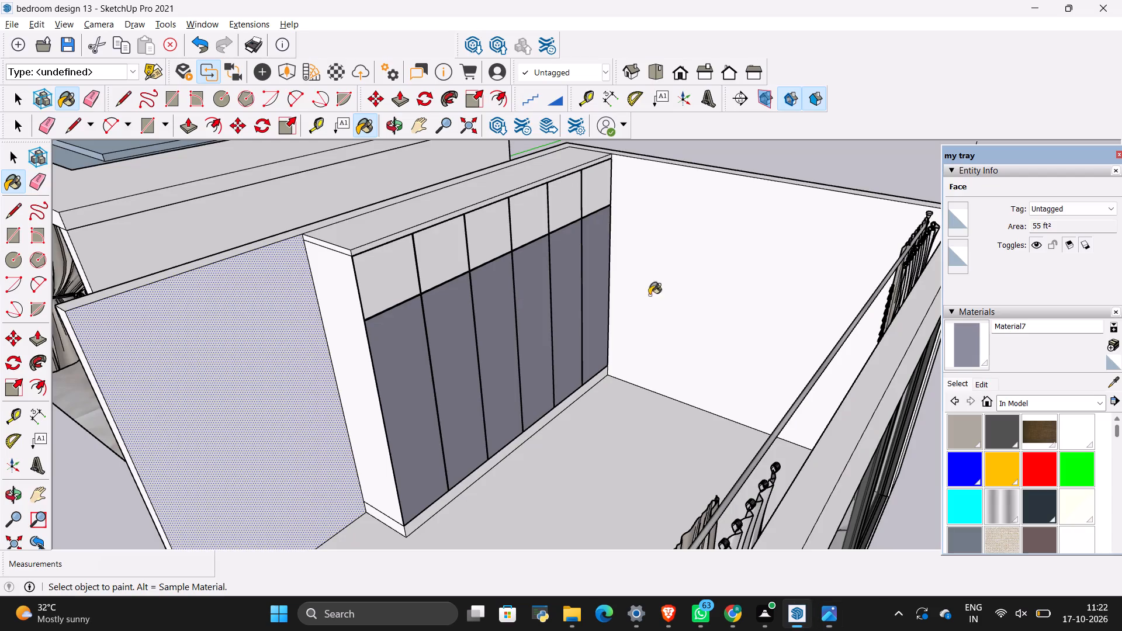
click(1112, 340)
click(634, 349)
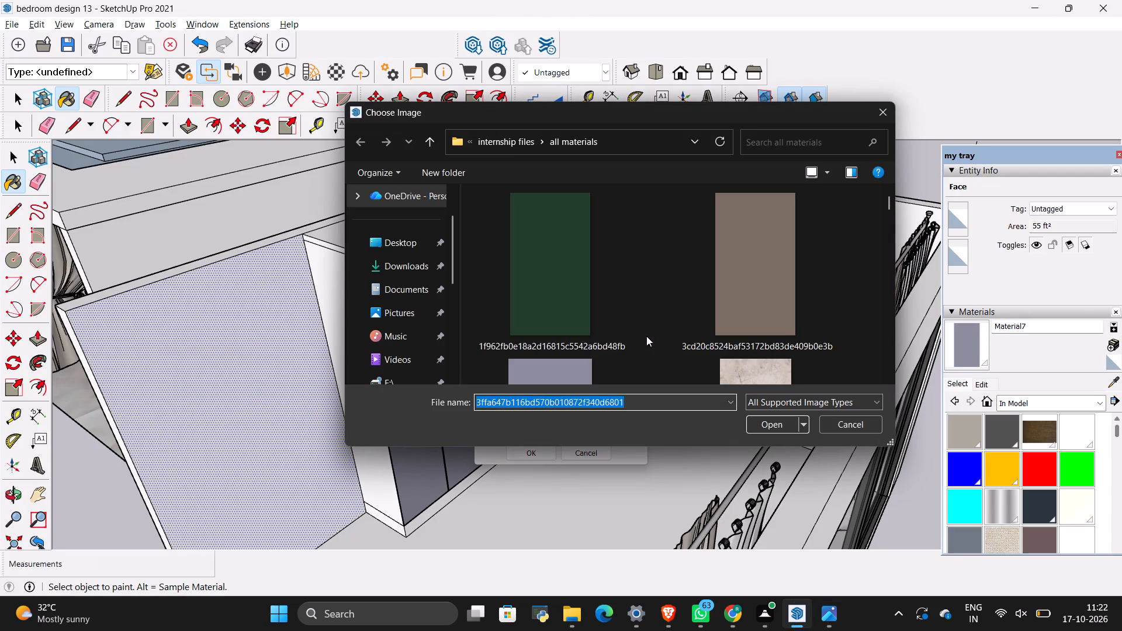
click(771, 280)
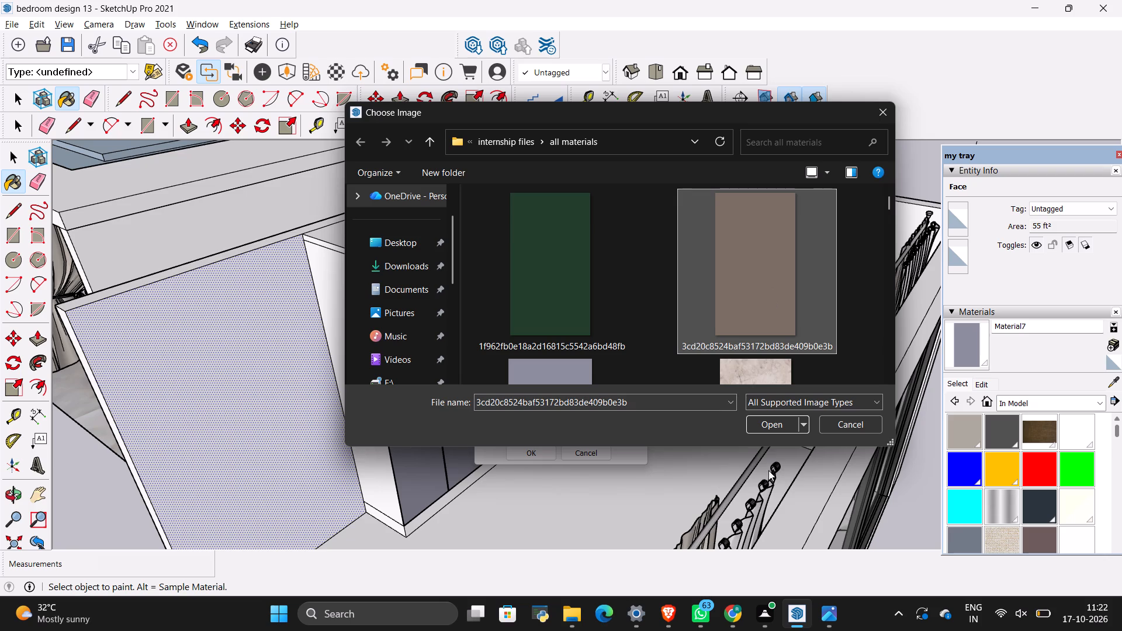
click(785, 421)
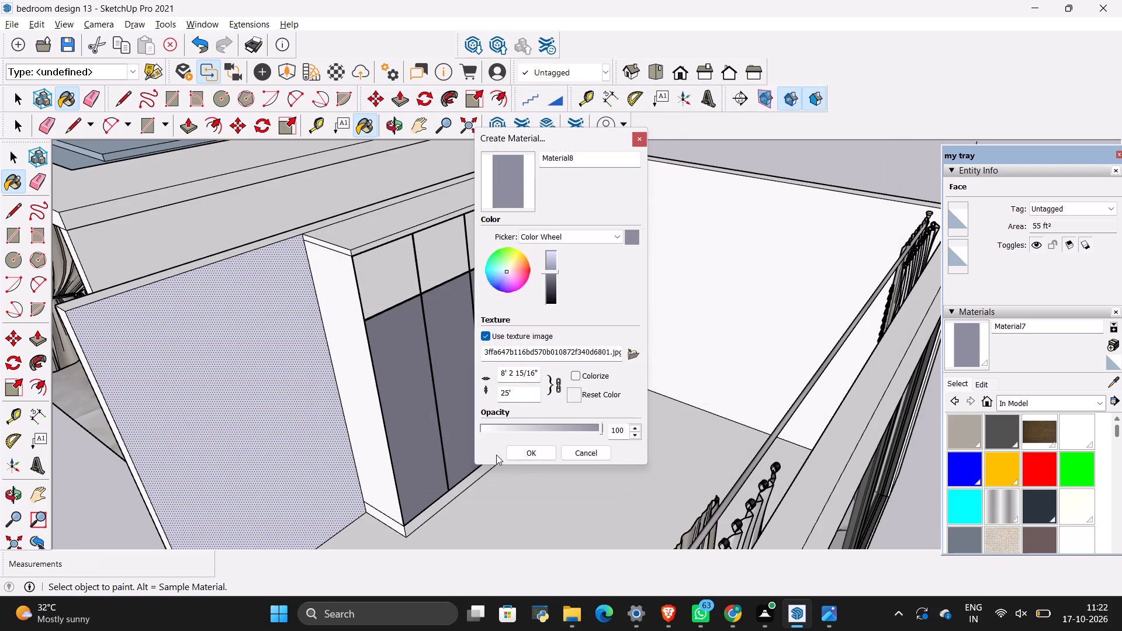
click(543, 450)
Paint the six short upper front panels of the block with the new brown material.
click(969, 357)
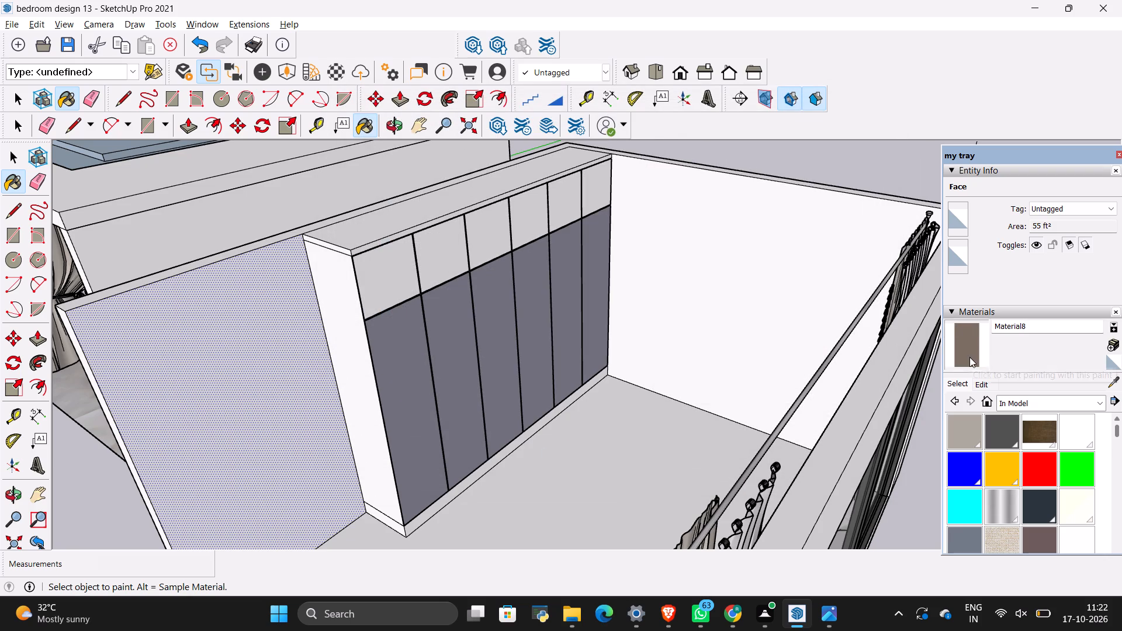
scroll(404, 305, up, 3)
click(393, 287)
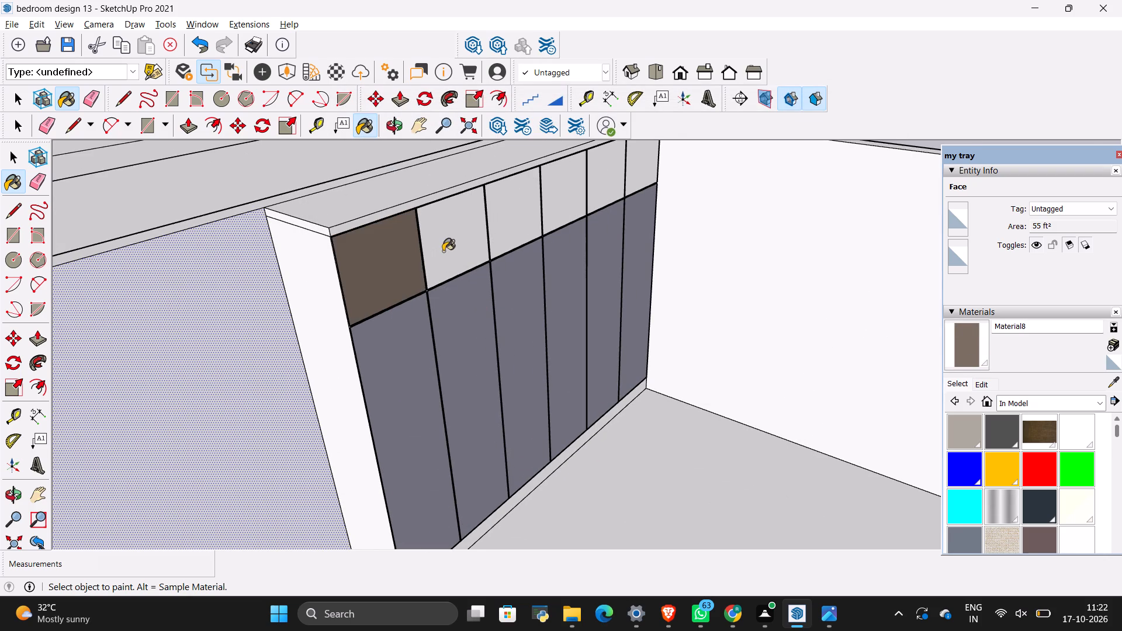
click(443, 251)
click(527, 222)
click(565, 199)
click(601, 180)
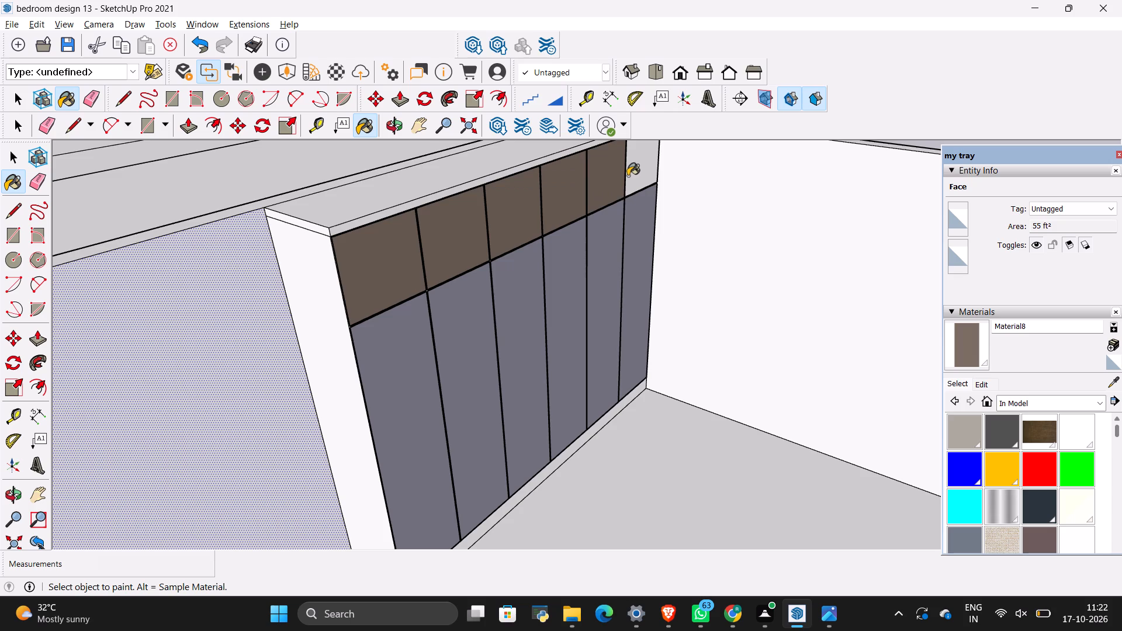
click(641, 173)
Paint the long front plinth strip beneath the grey-violet panels with the same brown material.
scroll(616, 366, down, 4)
middle_drag(623, 377, 486, 394)
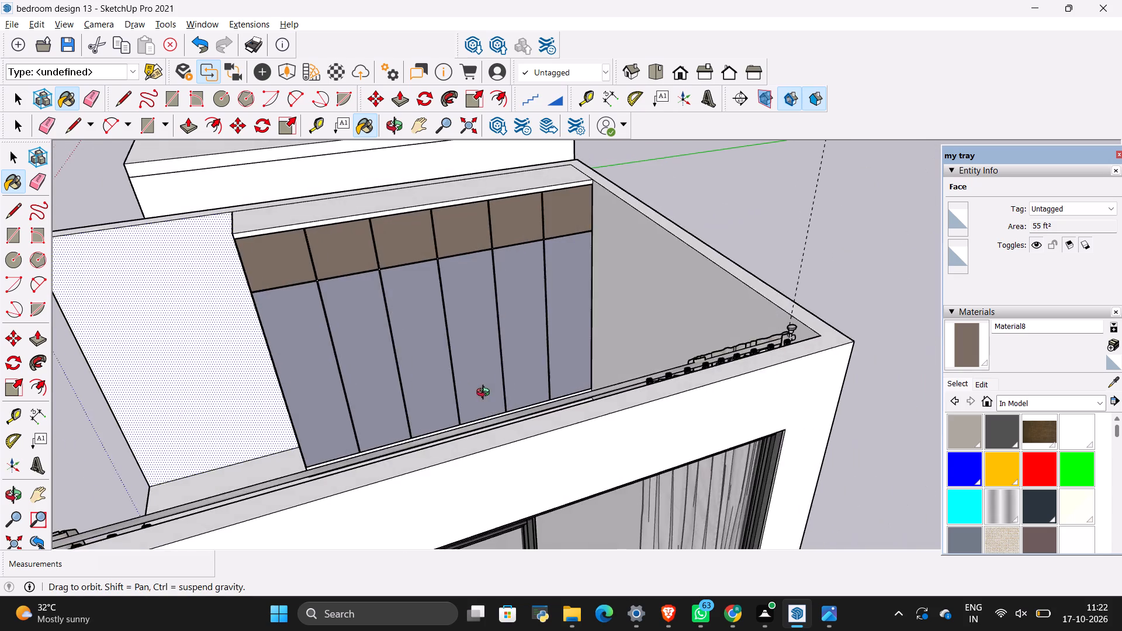
middle_drag(486, 394, 624, 309)
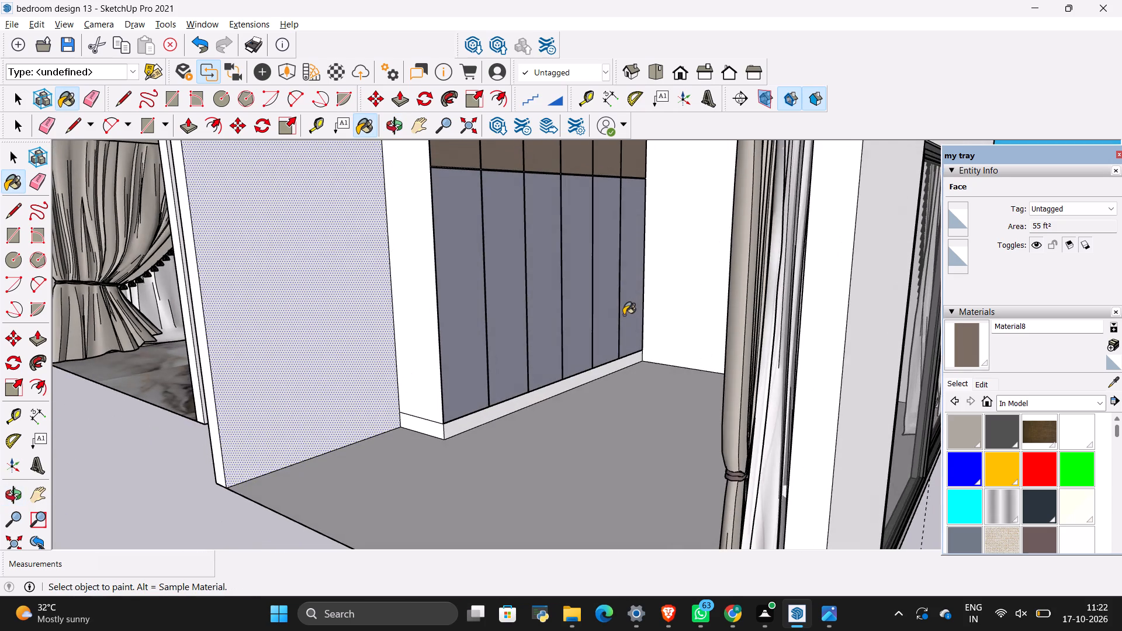
scroll(550, 450, up, 3)
scroll(503, 391, up, 6)
click(509, 400)
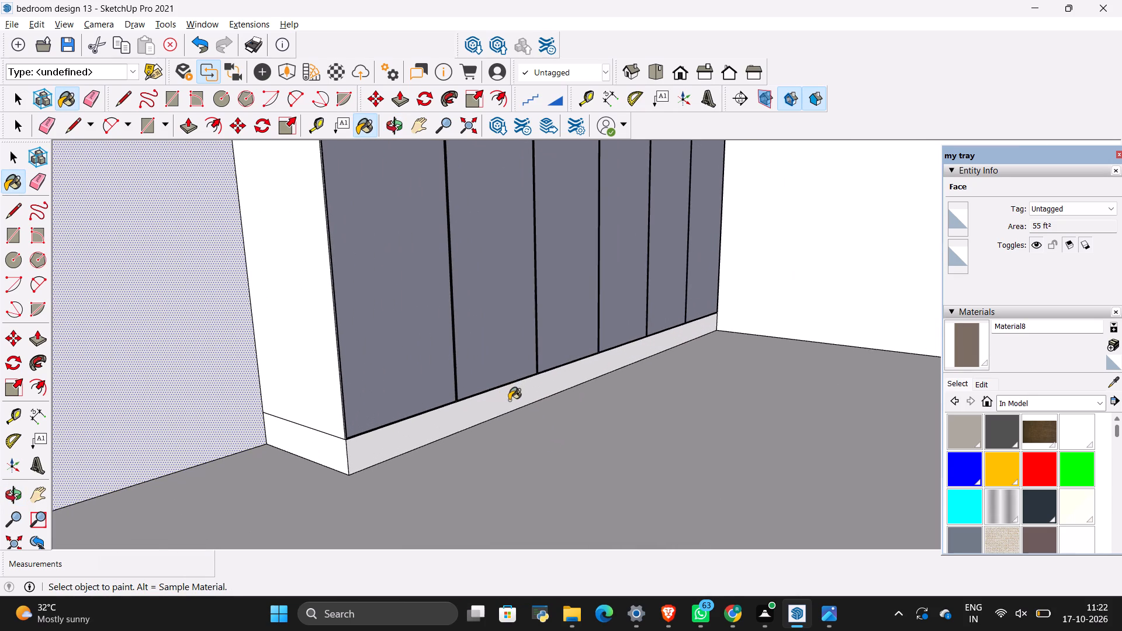
key(space)
click(509, 400)
scroll(584, 420, down, 8)
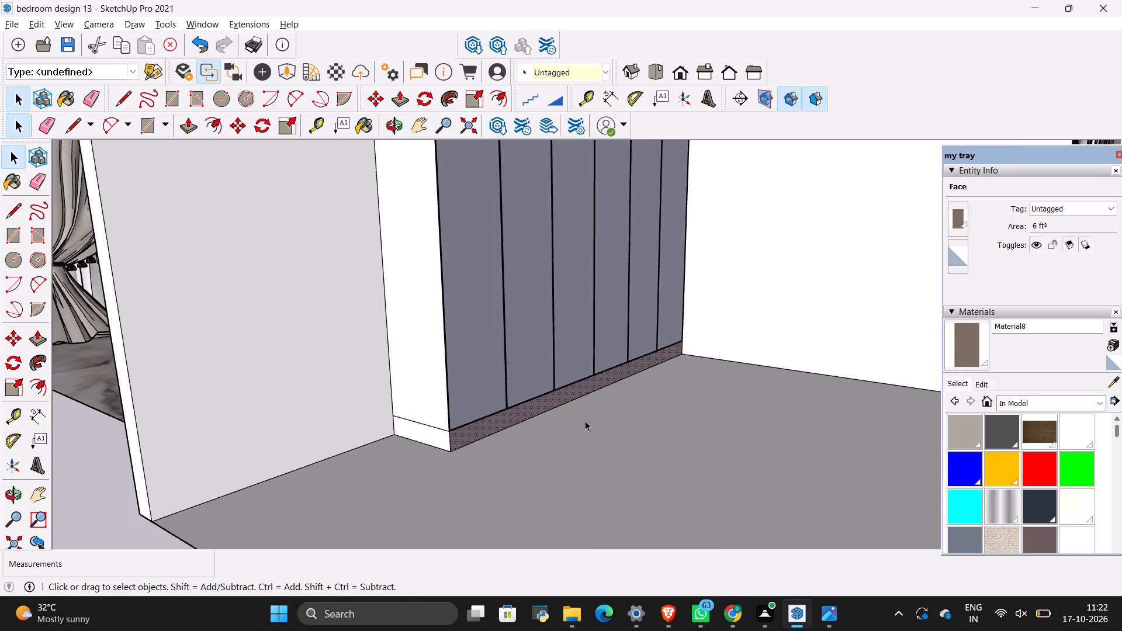
click(586, 421)
Examine the painted panel block and adjoining wall from several angles and compare them with the arched-headboard reference photo.
scroll(586, 421, down, 10)
scroll(663, 306, up, 1)
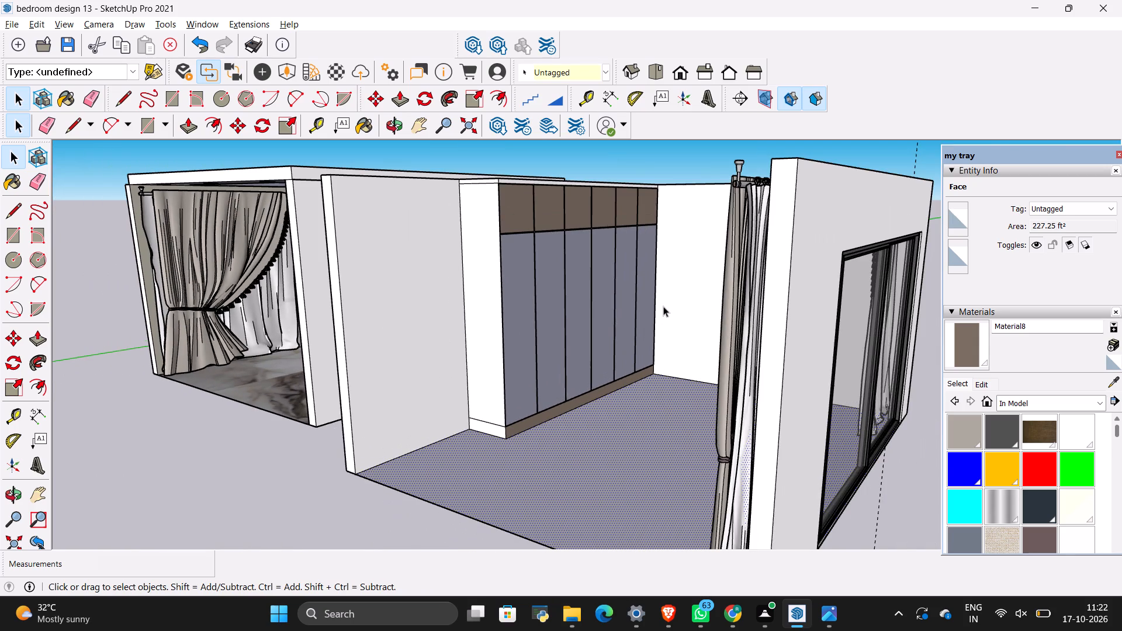
scroll(663, 306, up, 2)
middle_drag(665, 318, 673, 359)
middle_drag(688, 337, 691, 335)
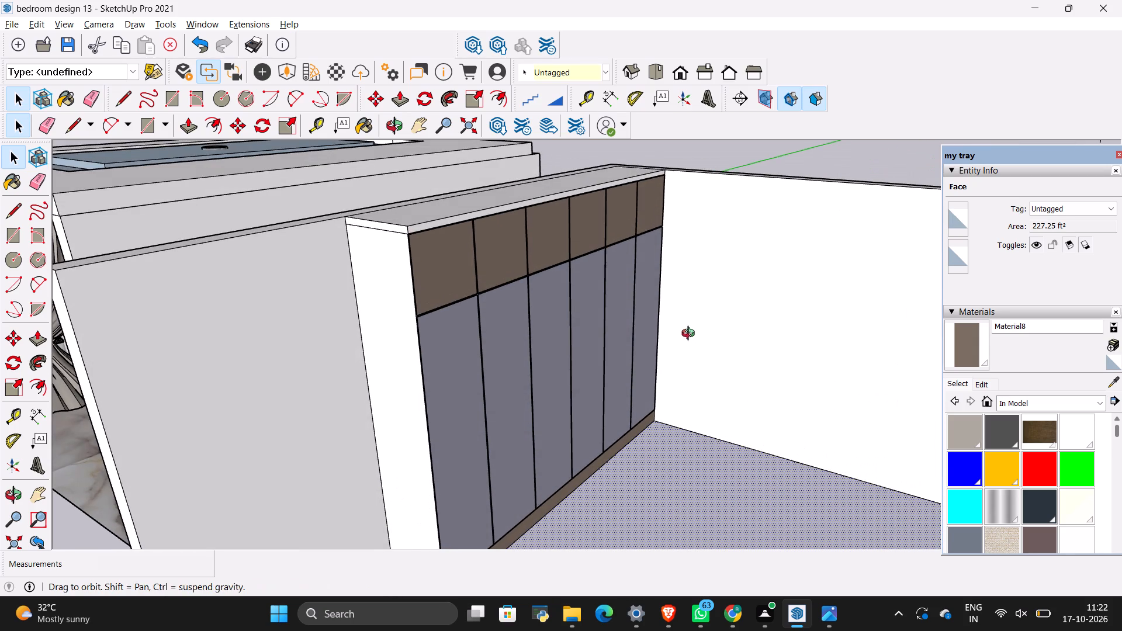
middle_drag(691, 335, 694, 328)
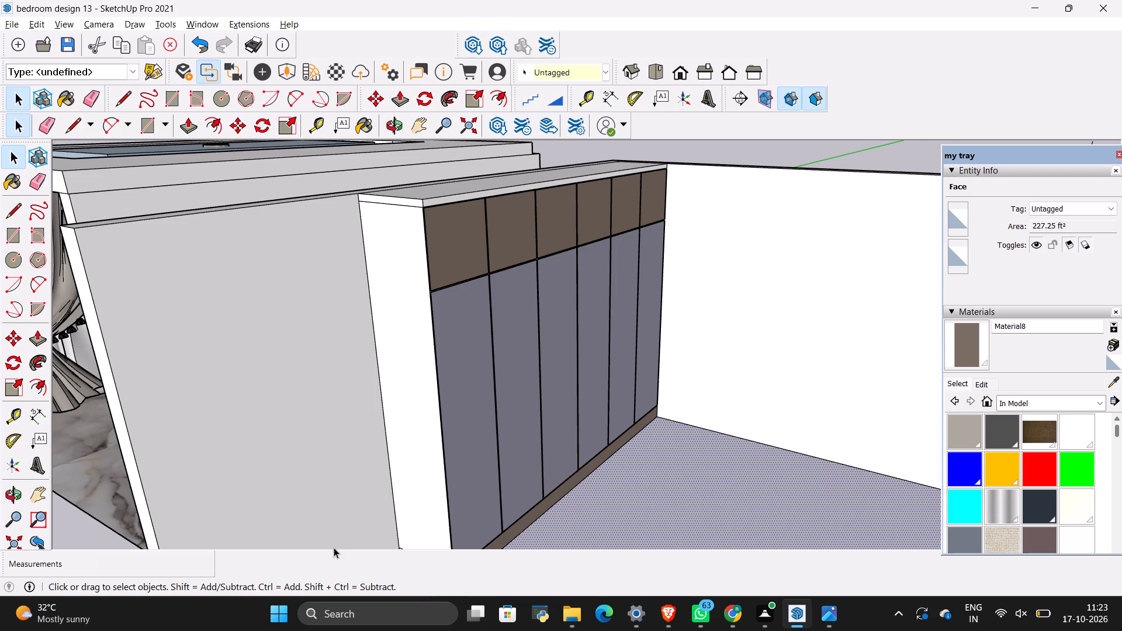
scroll(316, 504, down, 2)
key(space)
click(304, 492)
scroll(334, 417, down, 1)
click(401, 368)
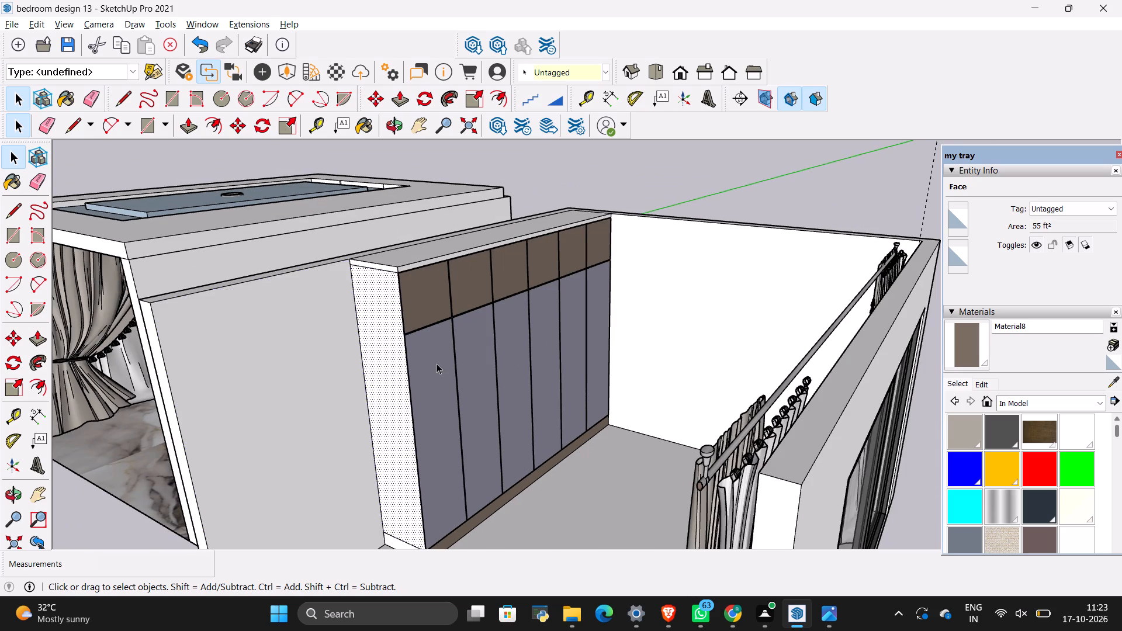
click(437, 363)
key(space)
click(279, 391)
scroll(334, 426, down, 5)
key(alt+Tab)
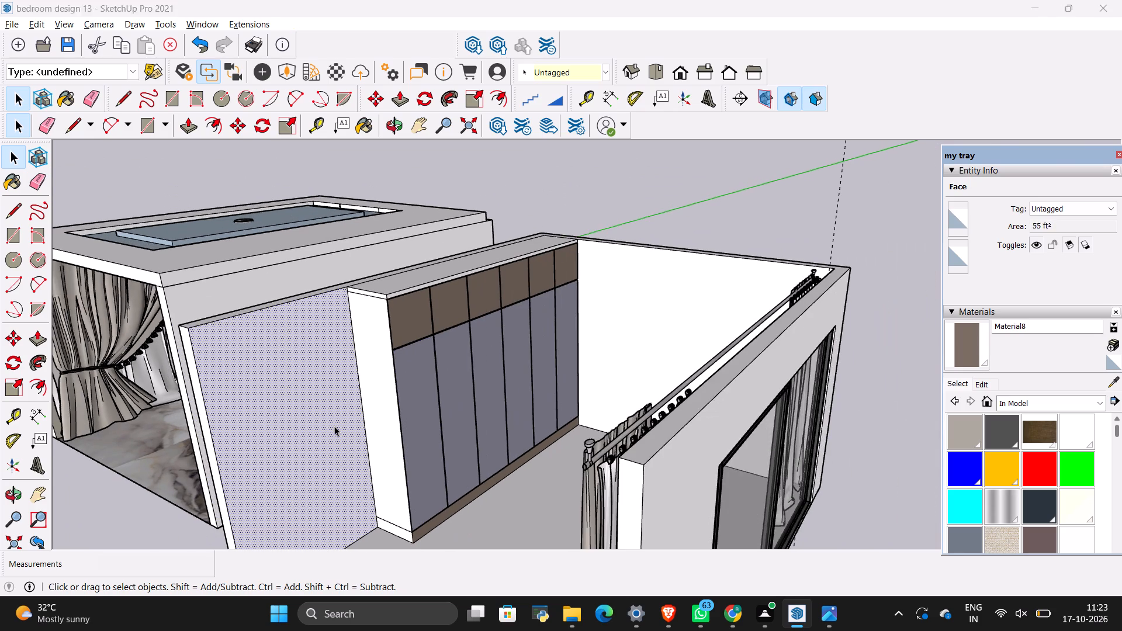
key(alt+Tab)
scroll(371, 468, down, 4)
middle_drag(443, 442, 435, 477)
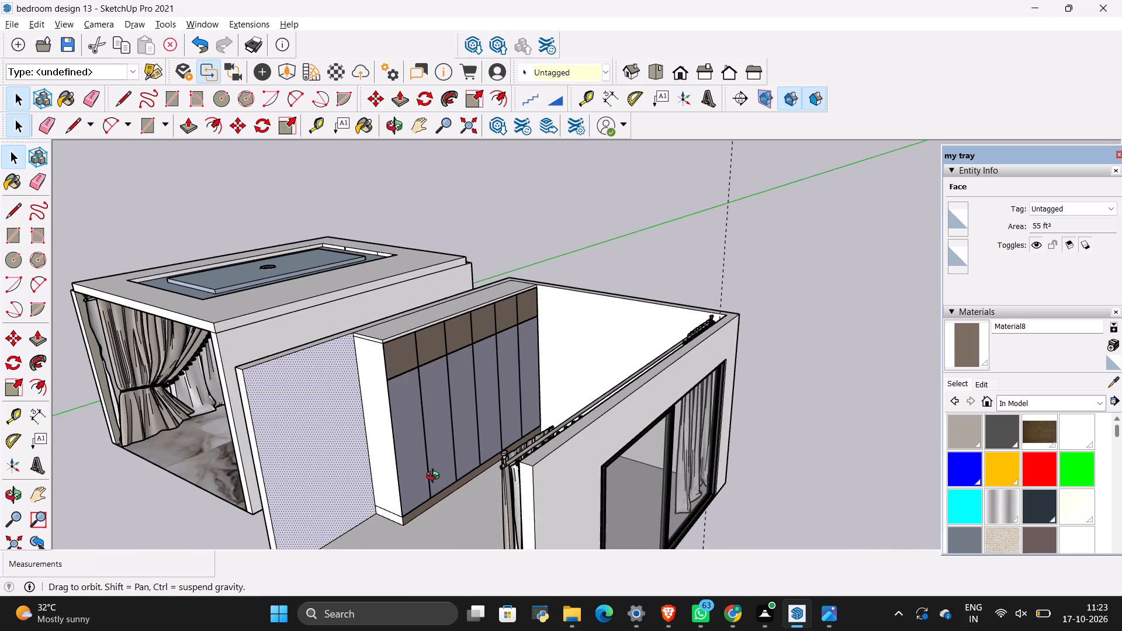
middle_drag(435, 477, 421, 452)
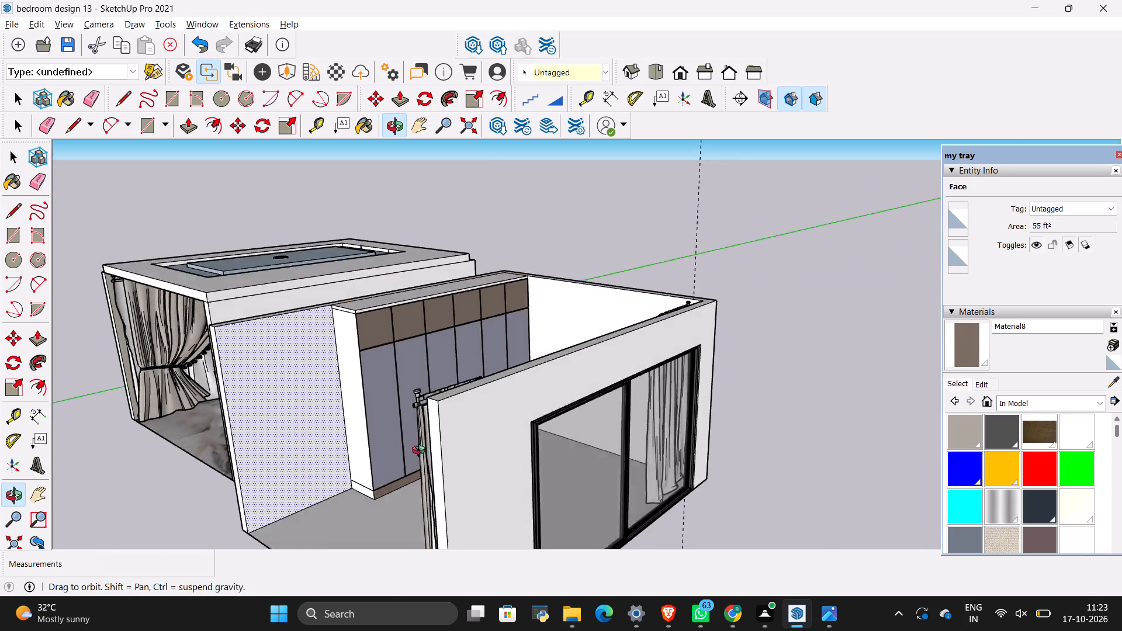
middle_drag(421, 452, 421, 456)
scroll(423, 448, up, 6)
key(alt+Tab)
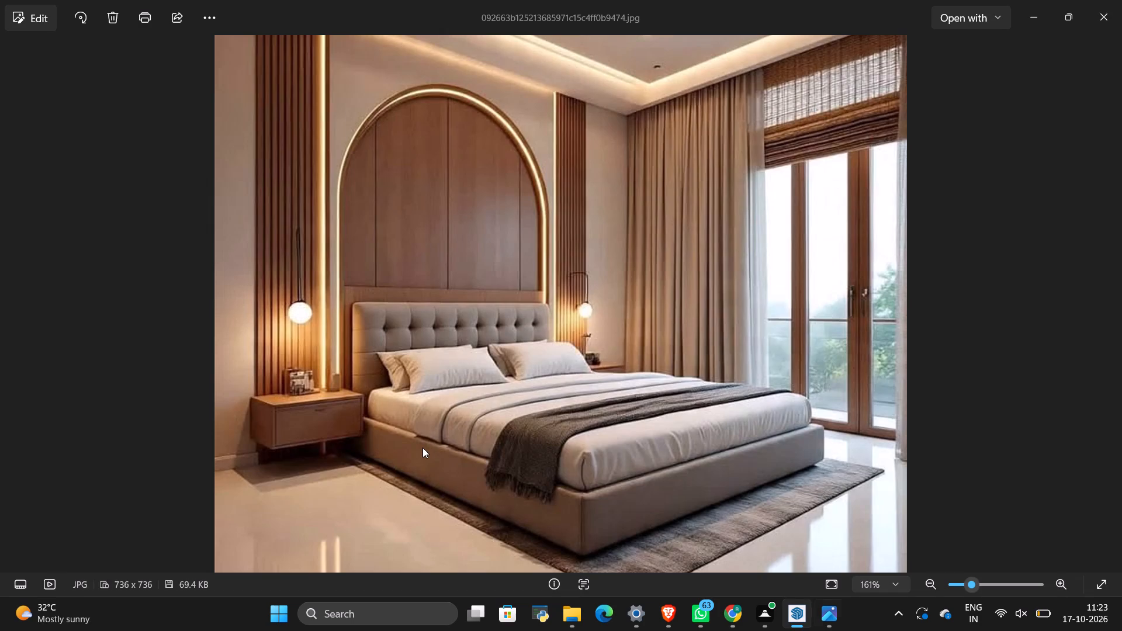
key(alt+Tab)
scroll(138, 409, down, 3)
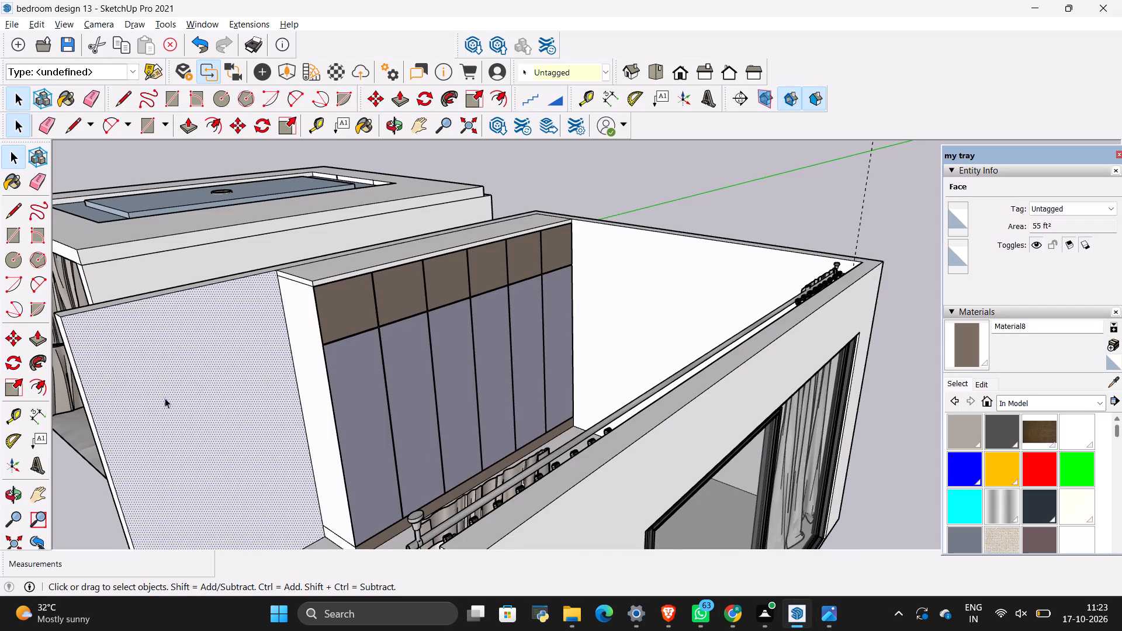
Paint the block's tall exposed end face and the short plinth end below it with the brown material.
click(977, 353)
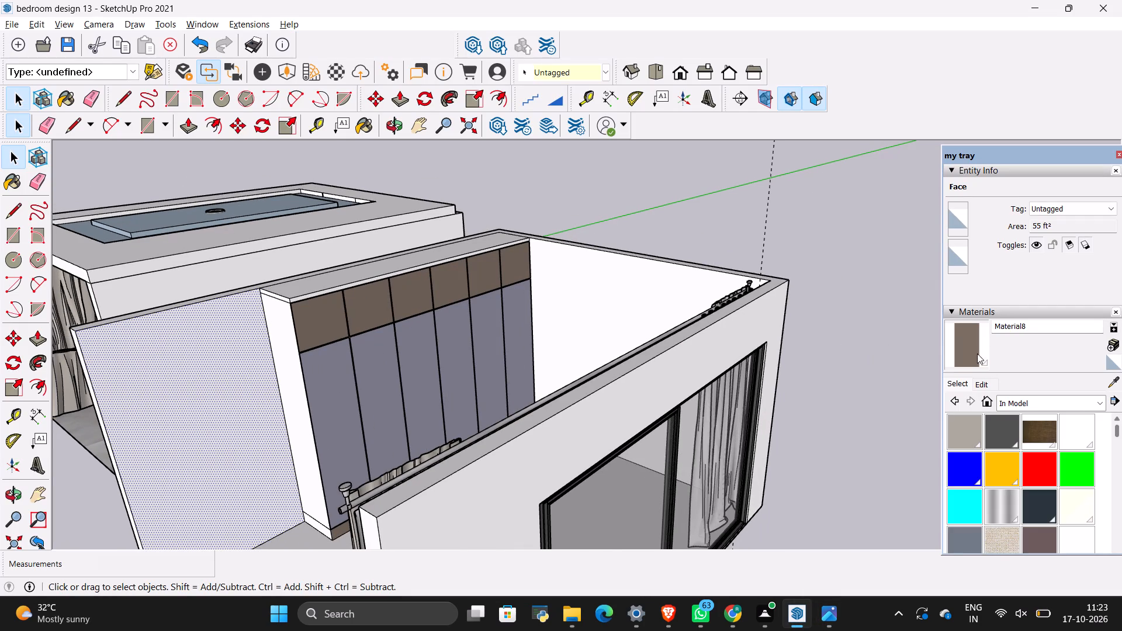
click(292, 419)
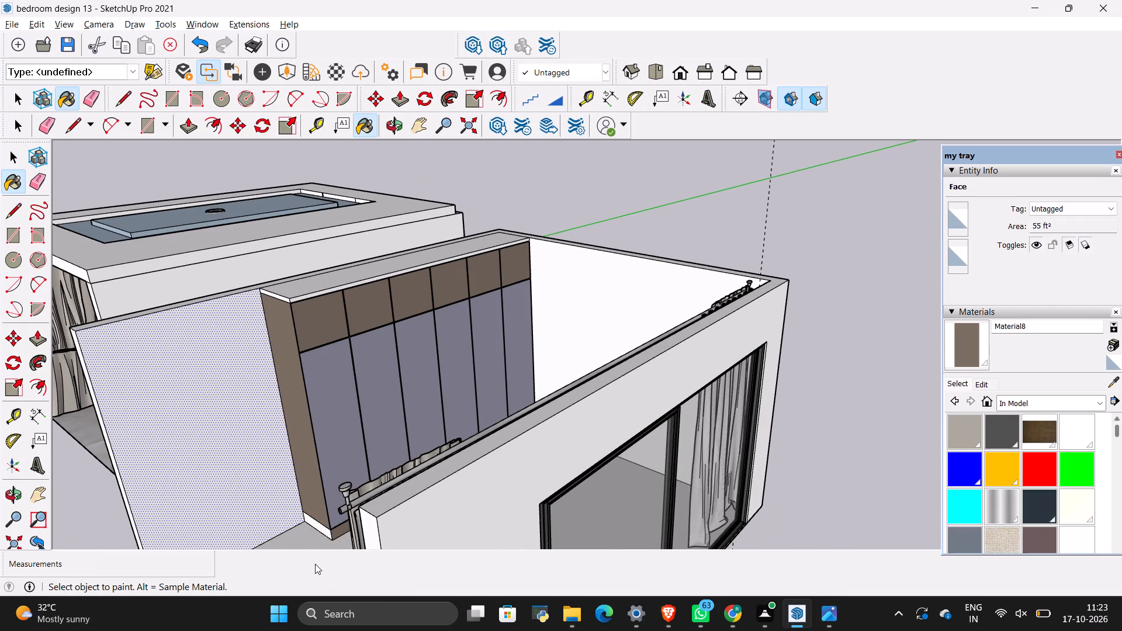
scroll(319, 541, up, 20)
scroll(319, 541, up, 1)
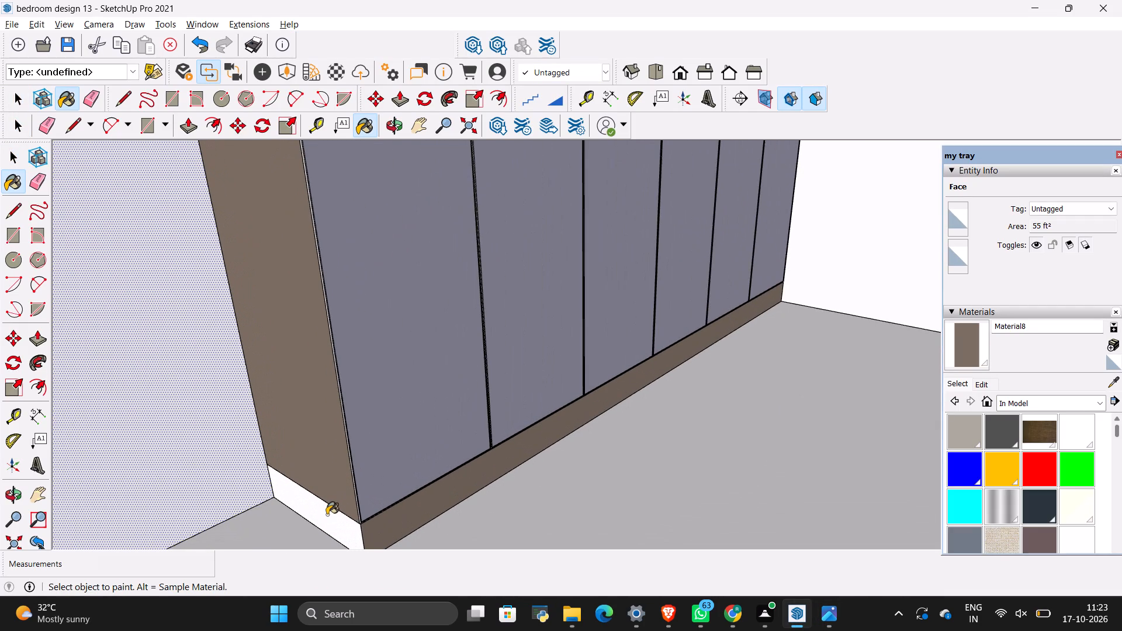
click(327, 516)
key(space)
click(592, 523)
Examine the painted end, plinth and front of the panel block from inside and above the room.
scroll(596, 526, down, 10)
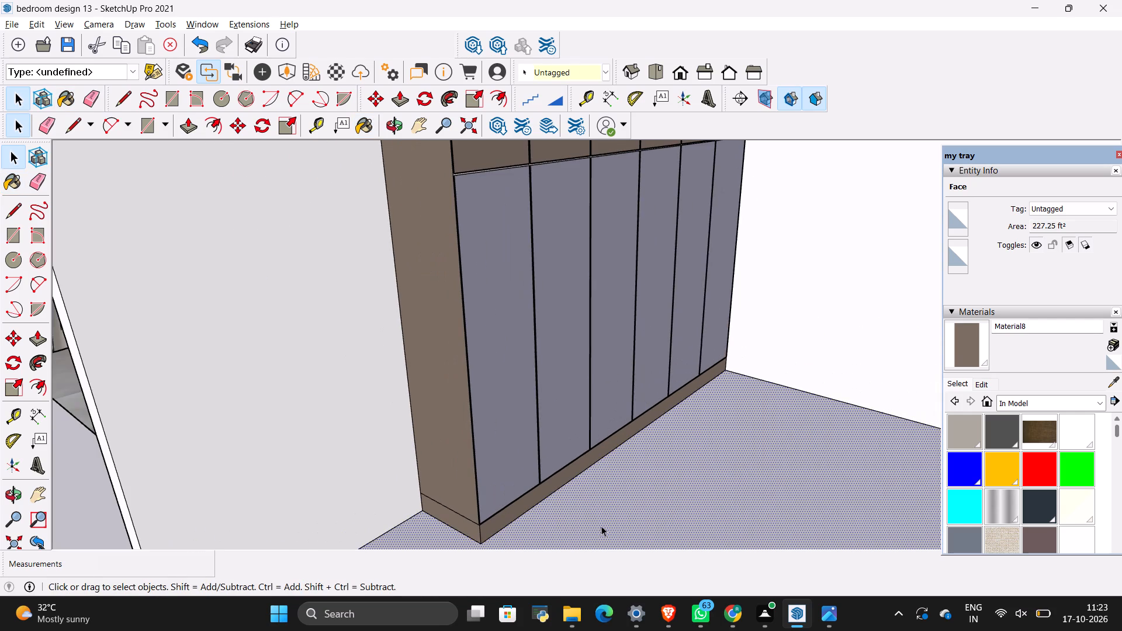
scroll(546, 481, down, 4)
middle_drag(595, 509, 626, 467)
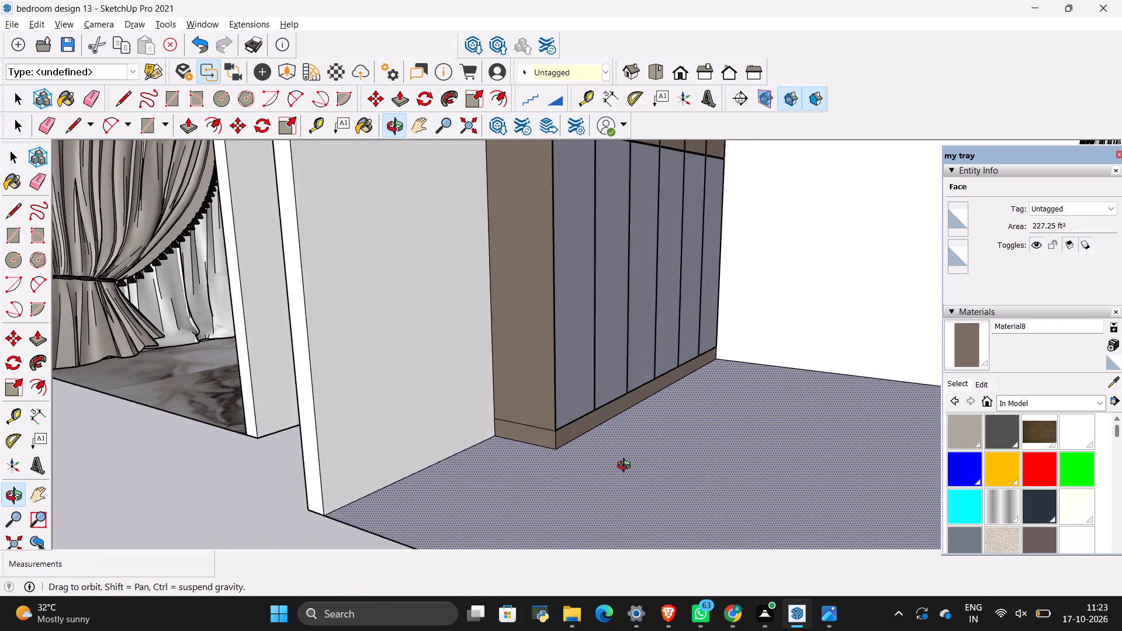
middle_drag(626, 467, 605, 496)
scroll(605, 490, down, 5)
middle_drag(622, 477, 641, 412)
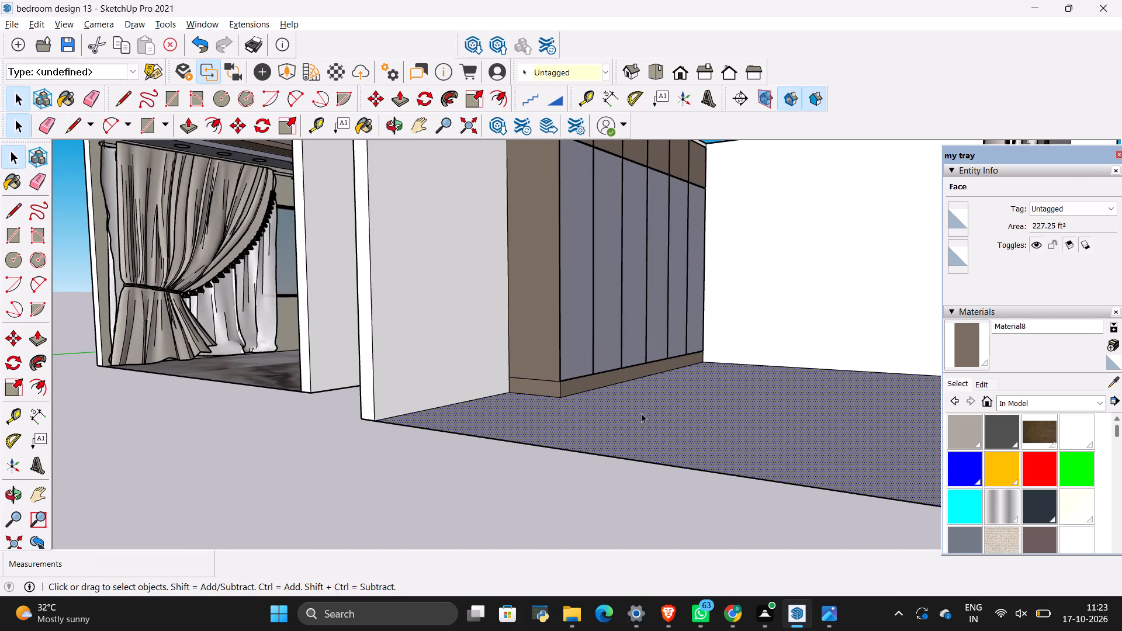
middle_drag(641, 414, 640, 490)
scroll(637, 488, down, 3)
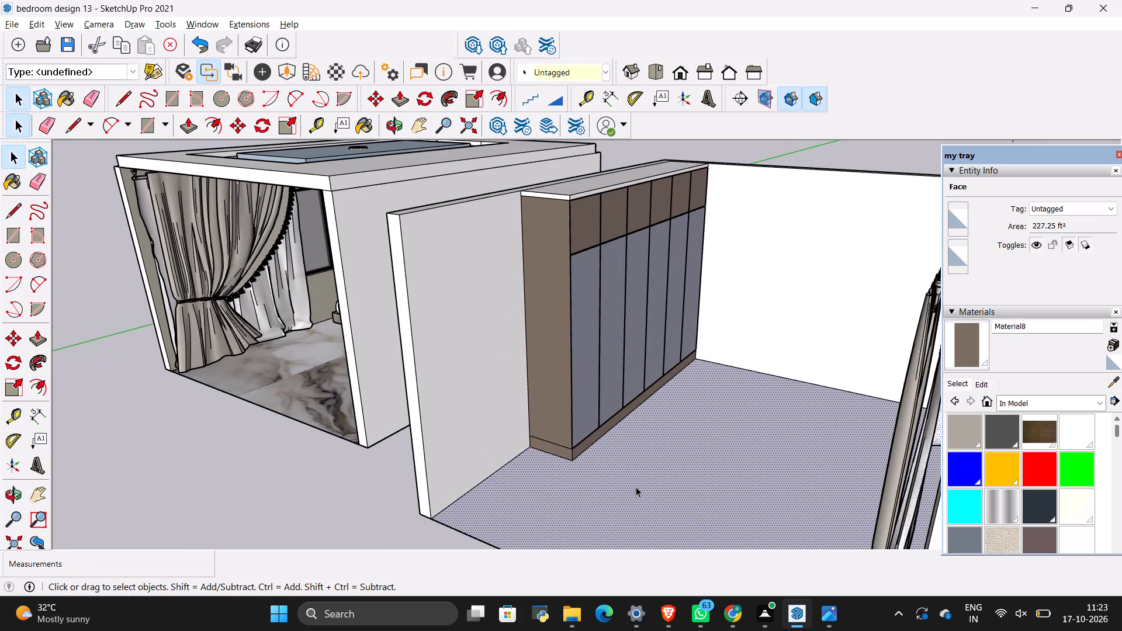
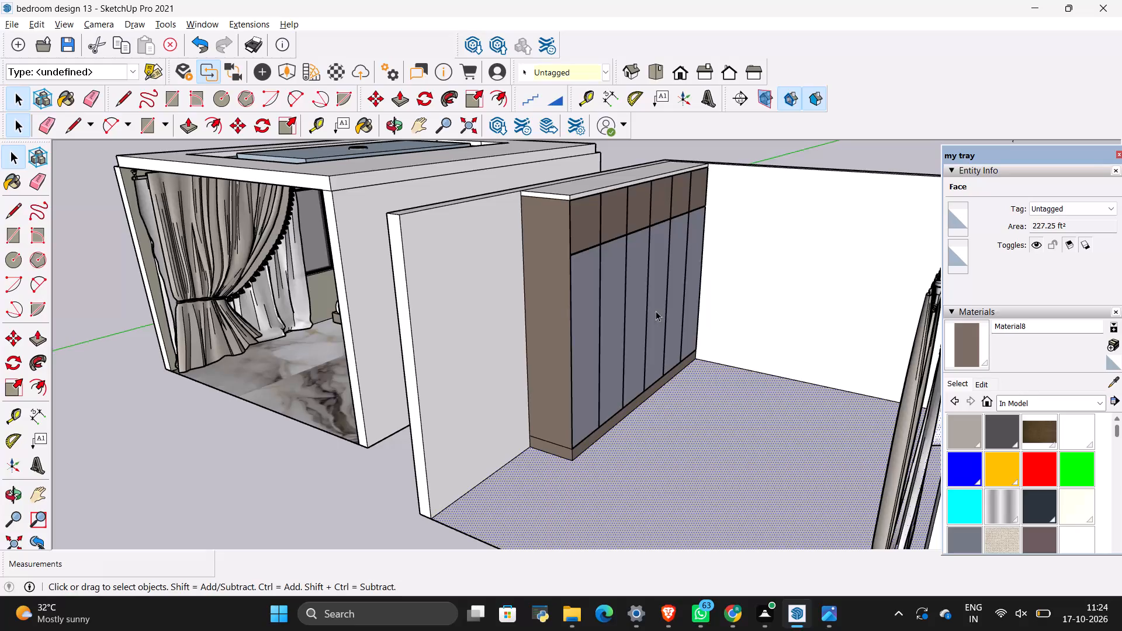
Compare the room with the wardrobe and curtained window against the bedroom reference photo.
scroll(650, 335, down, 6)
middle_drag(635, 387, 636, 388)
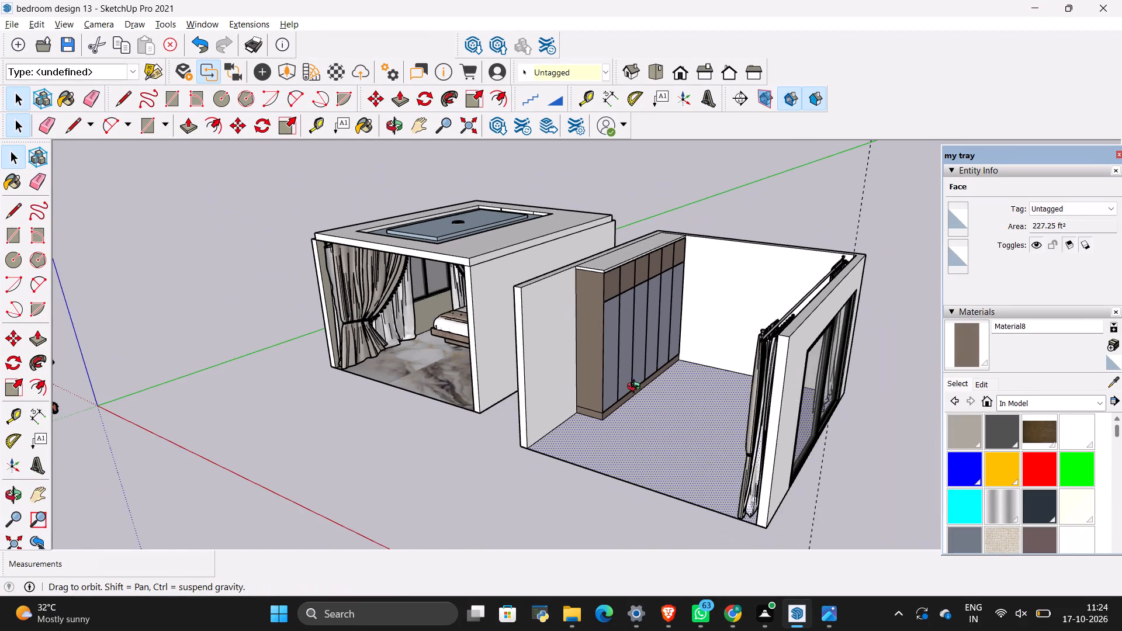
middle_drag(636, 388, 729, 401)
key(alt+Tab)
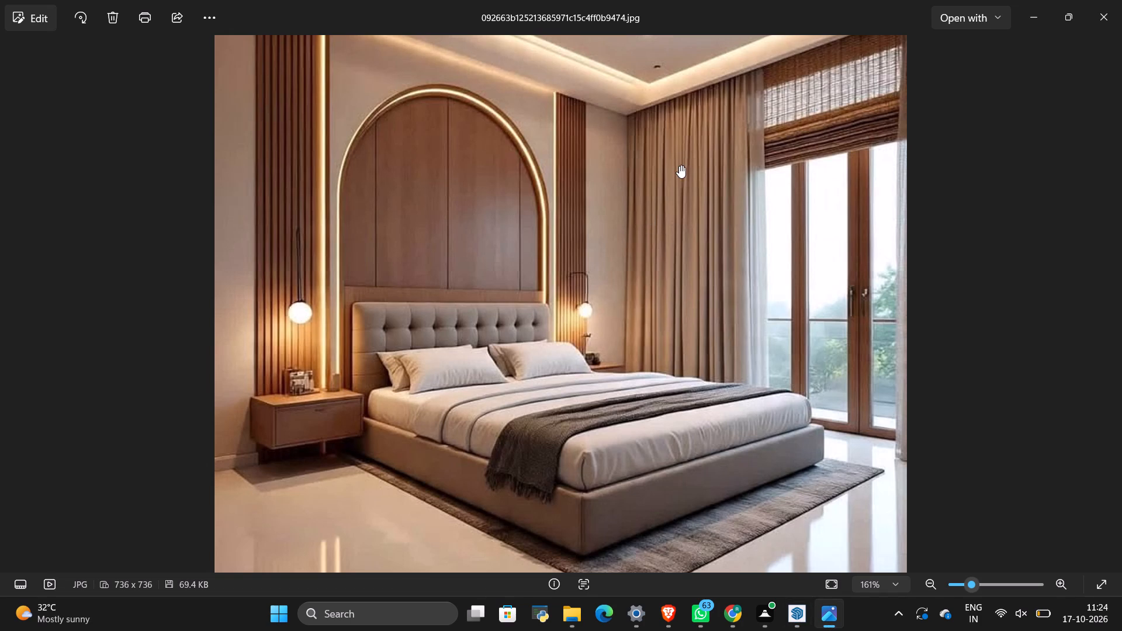
key(alt+Tab)
key(alt+Tab)
key(alt+Tab)
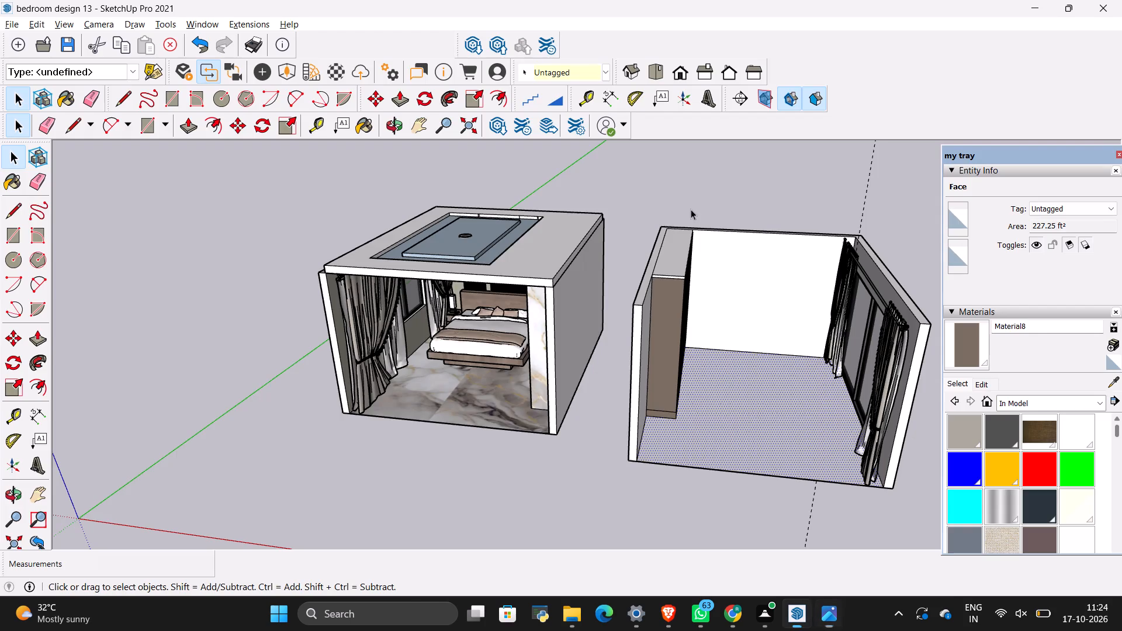
key(alt+Tab)
key(alt+Tab)
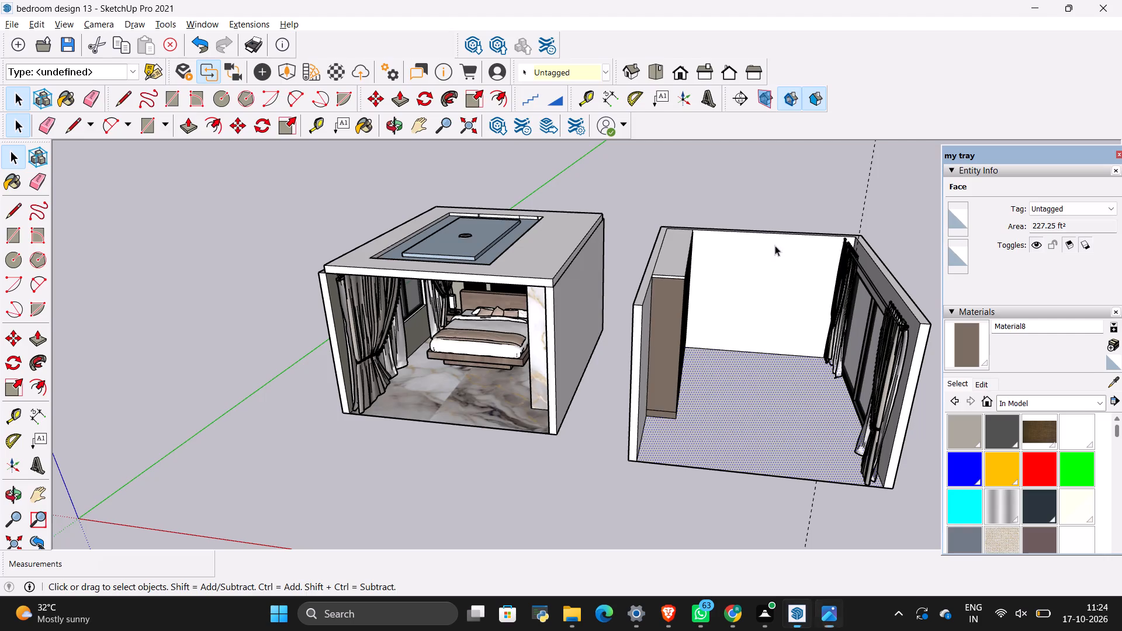
Place a vertical guide on the blank back wall, 1' in from its corner with the window wall.
scroll(861, 259, up, 14)
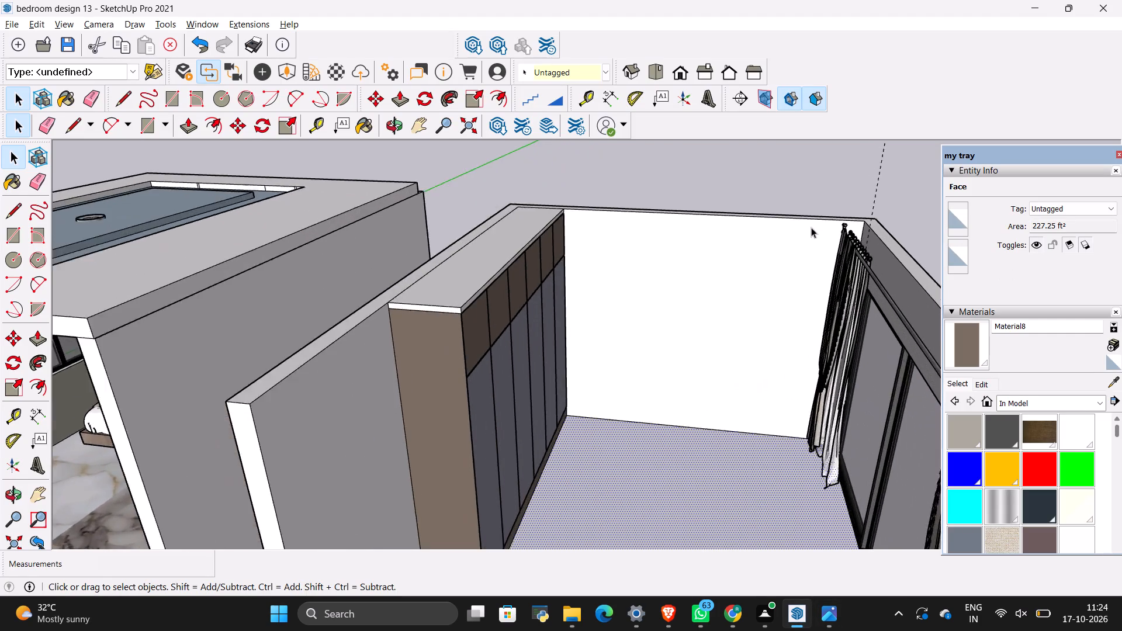
scroll(811, 227, up, 8)
scroll(854, 223, down, 4)
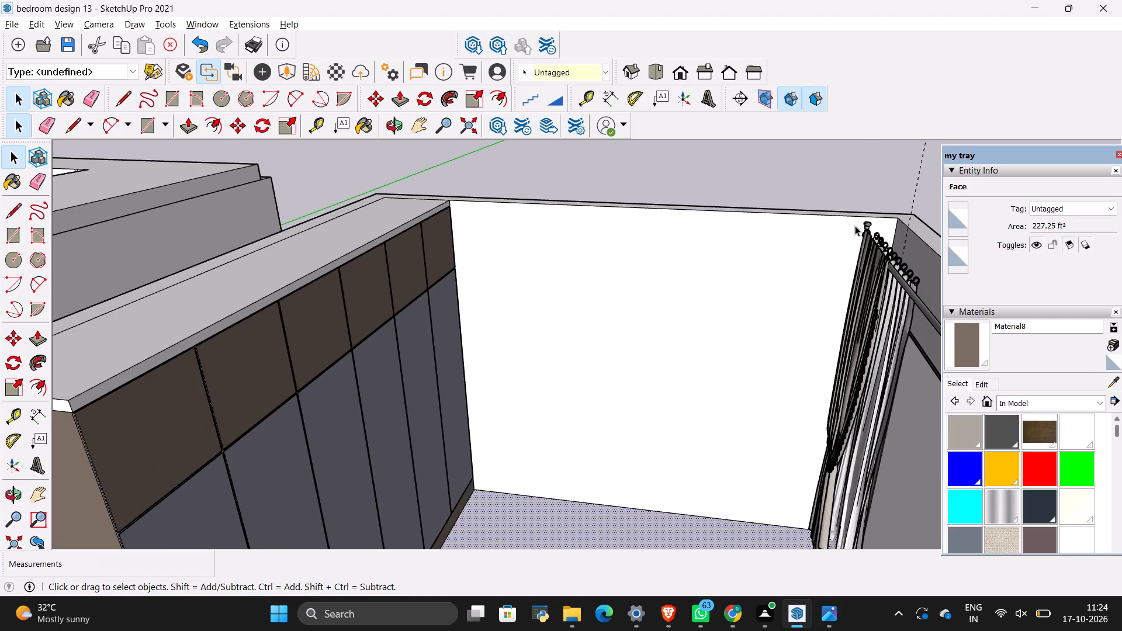
key(t)
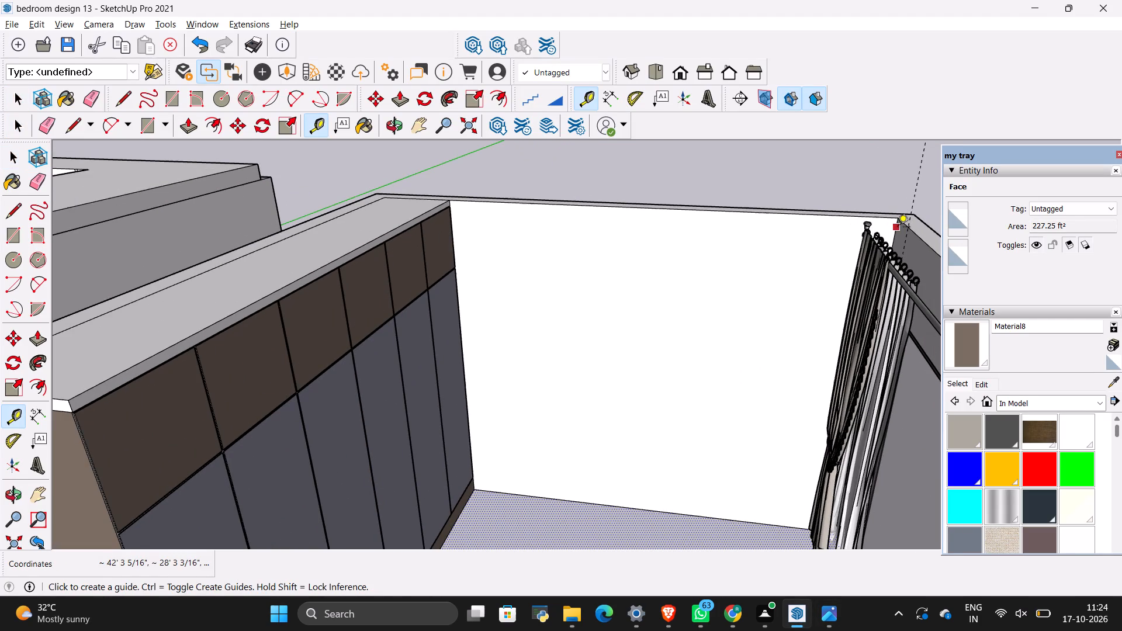
click(898, 228)
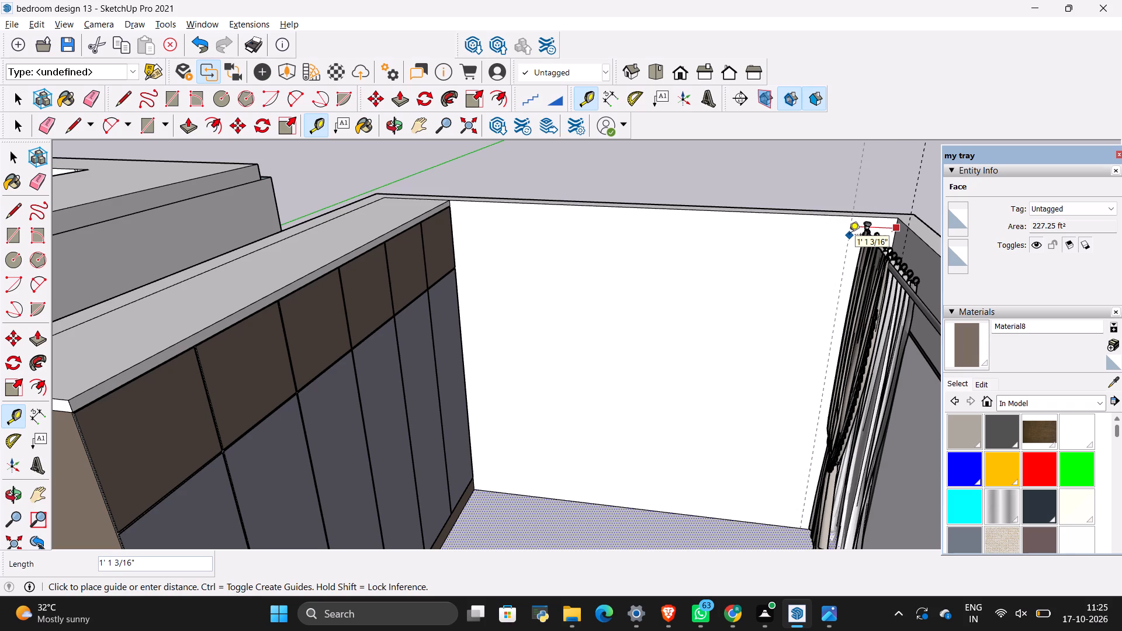
key(BackSpace)
text(1')
key(Return)
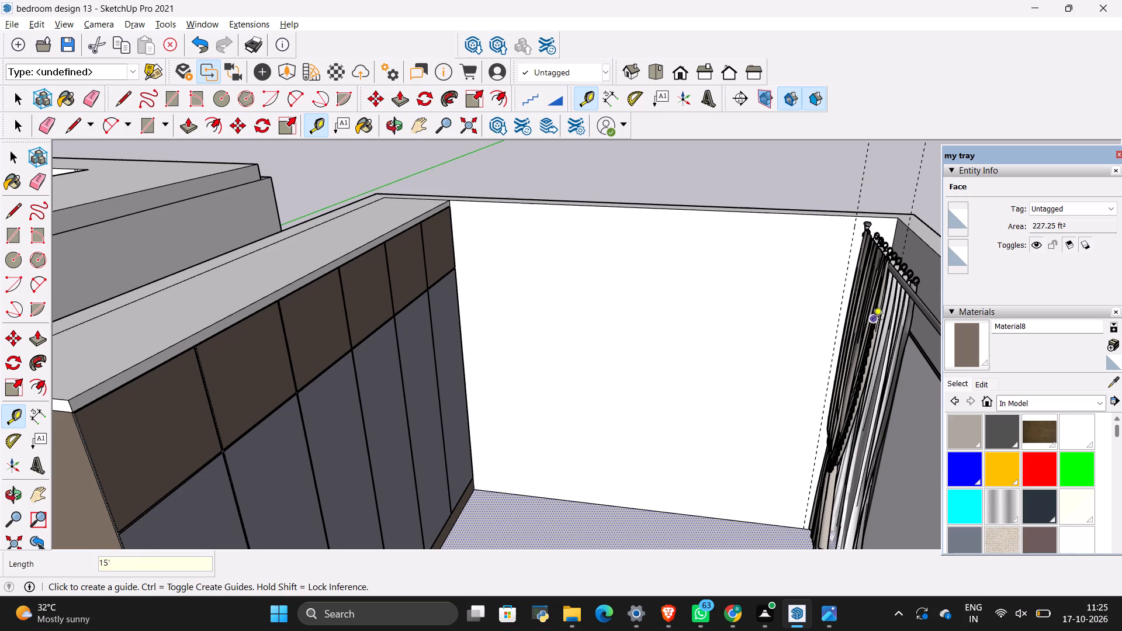
Consult the bedroom reference photo and place a vertical guide 5' from the curtain-side guide, towards the wardrobe.
key(alt+Tab)
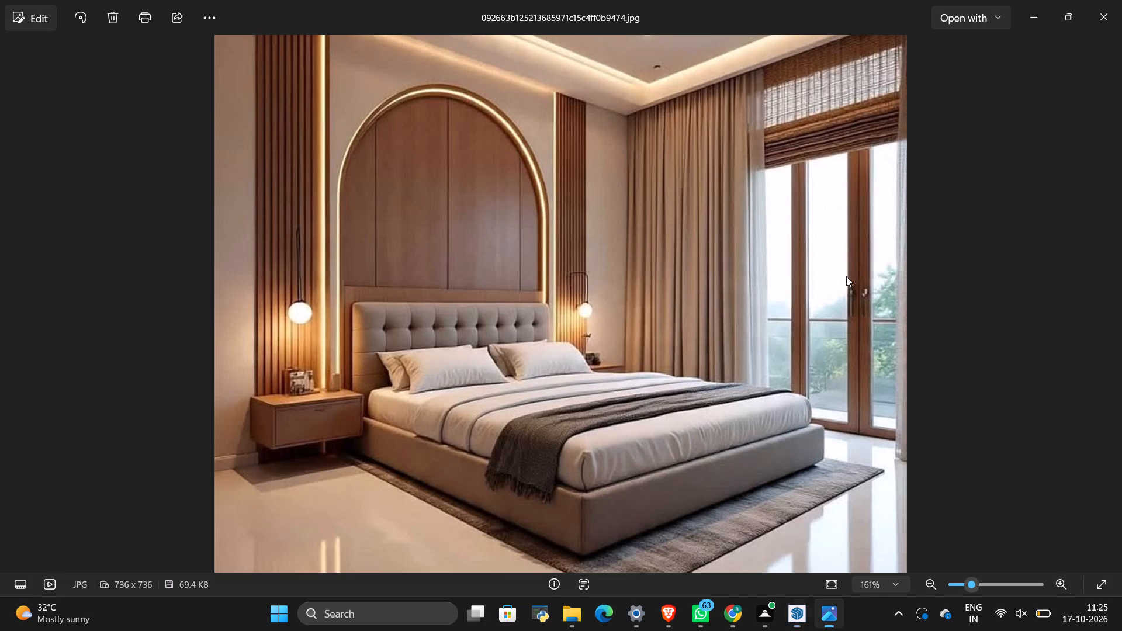
key(alt+Tab)
key(alt+Tab)
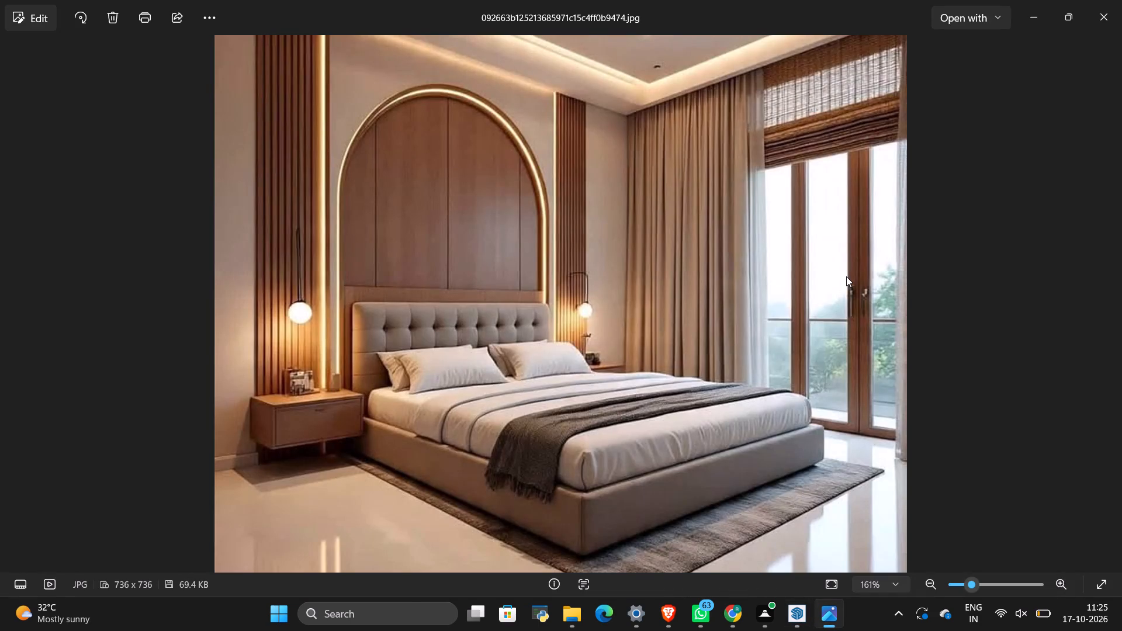
key(alt+Tab)
click(846, 277)
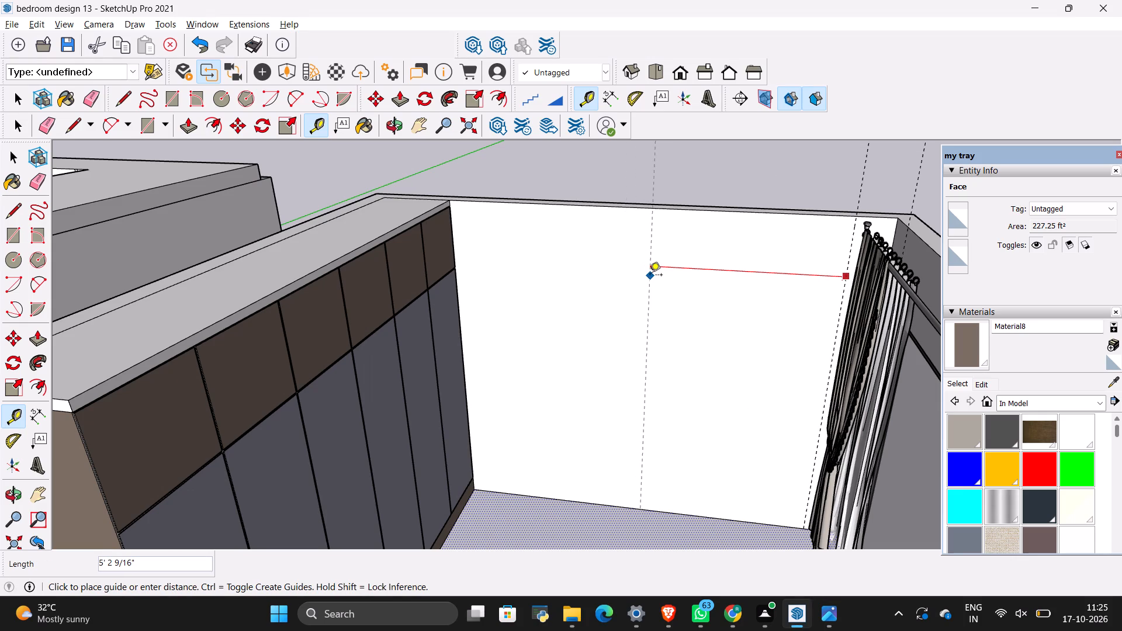
scroll(650, 276, down, 2)
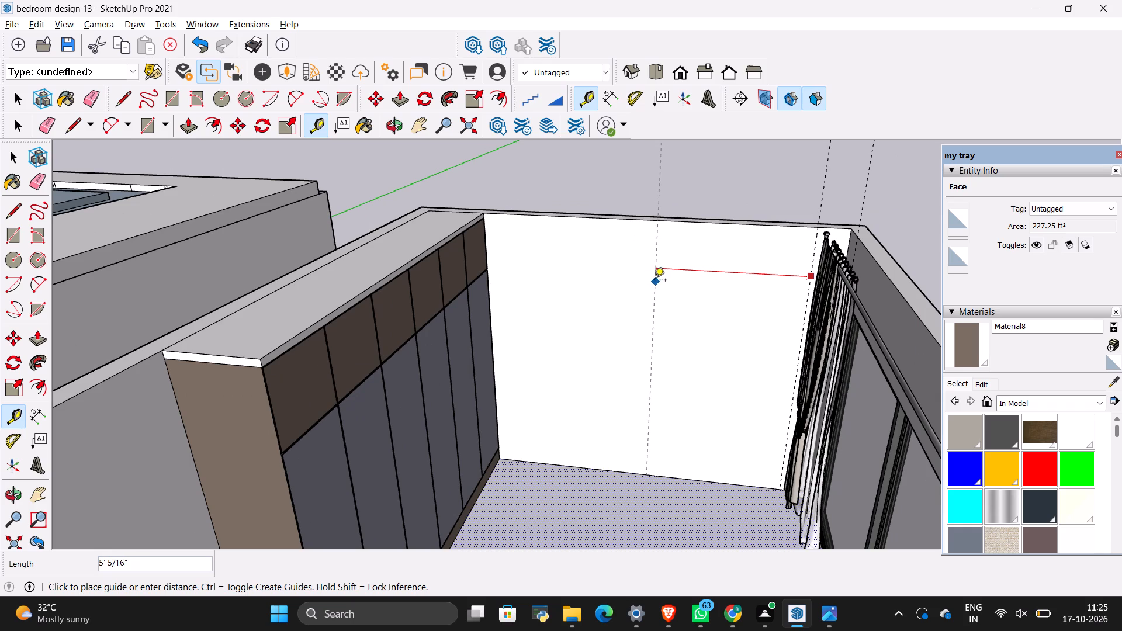
key(BackSpace)
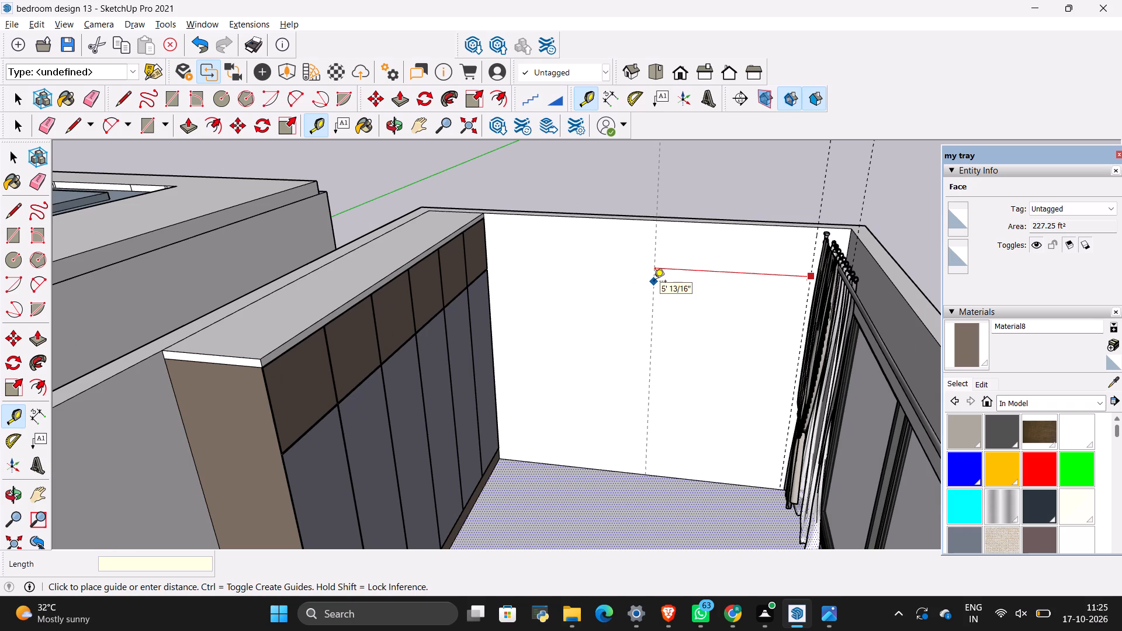
text(5')
key(Return)
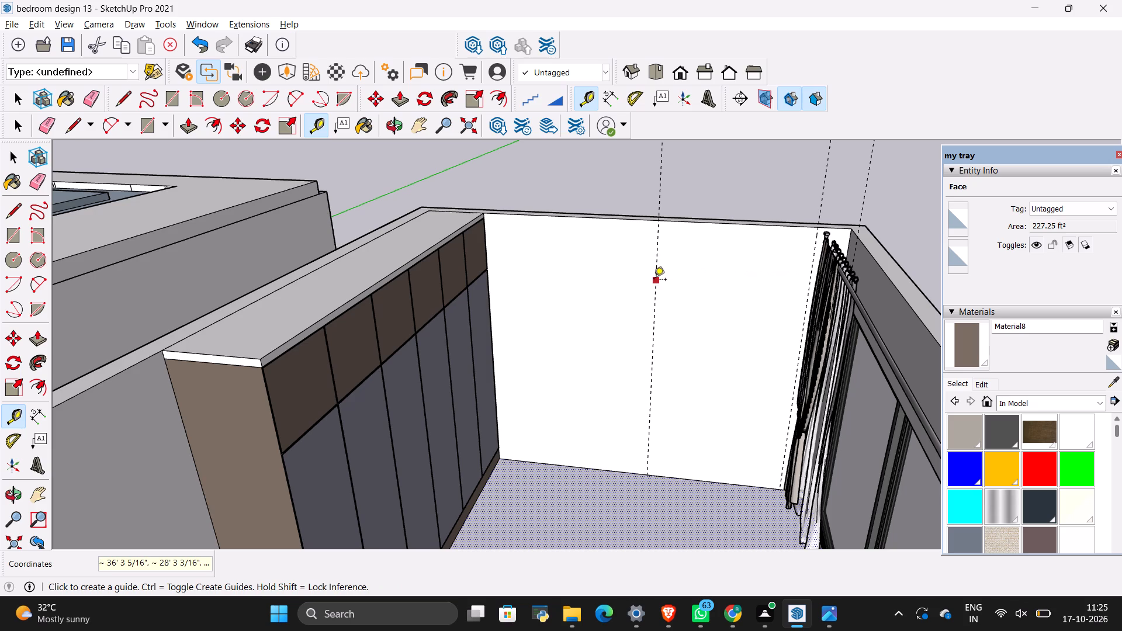
Place a vertical guide 2'6" from the guide nearest the wardrobe, back towards the curtain, checking the reference photo.
click(654, 281)
key(alt+Tab)
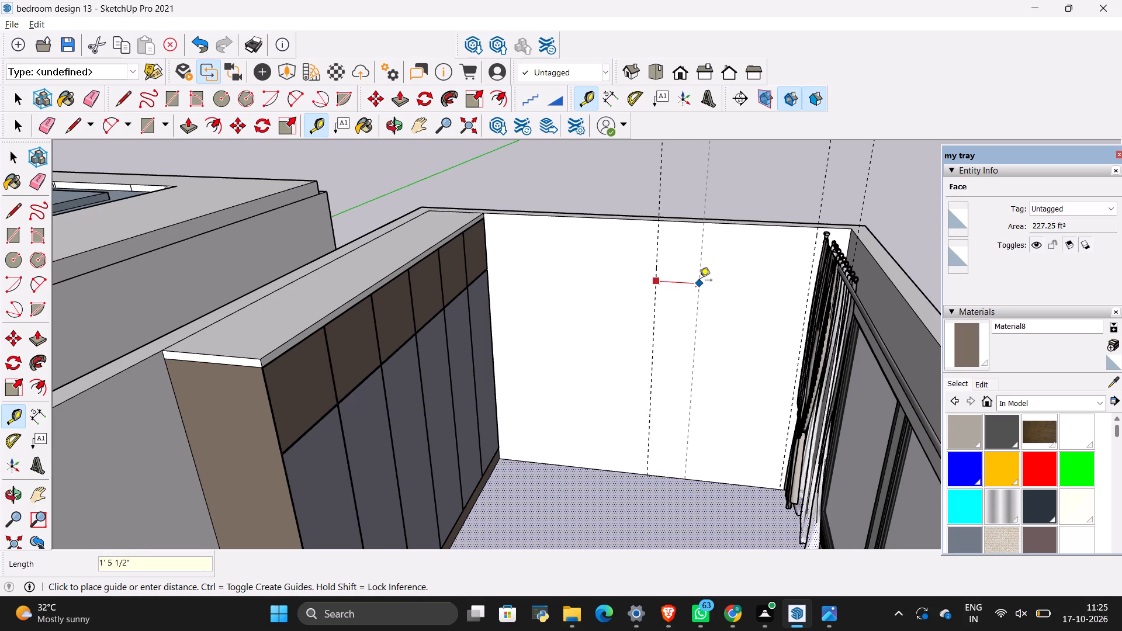
key(alt+Tab)
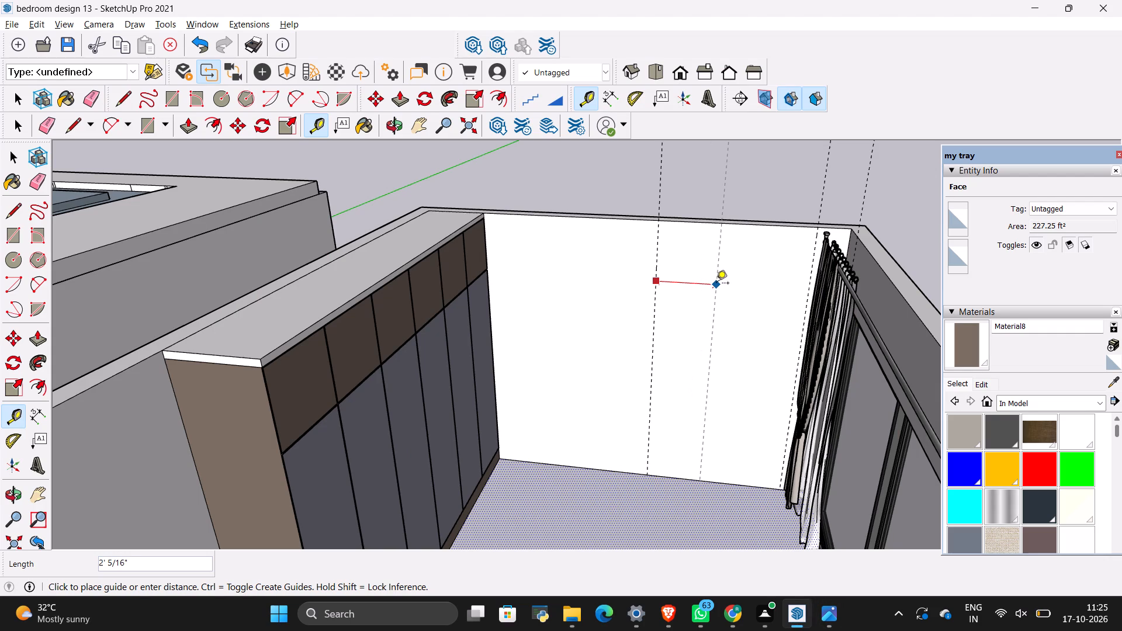
key(alt+Tab)
key(alt+Tab)
key(BackSpace)
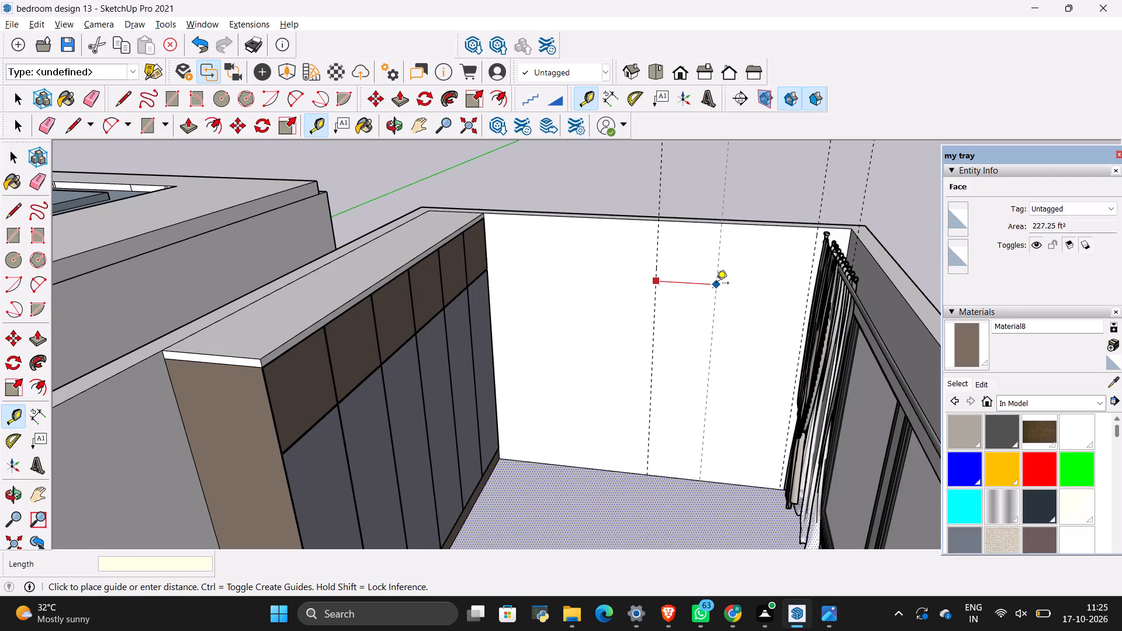
key(2)
key(apostrophe)
key(6)
key(shift+quotedbl)
key(Return)
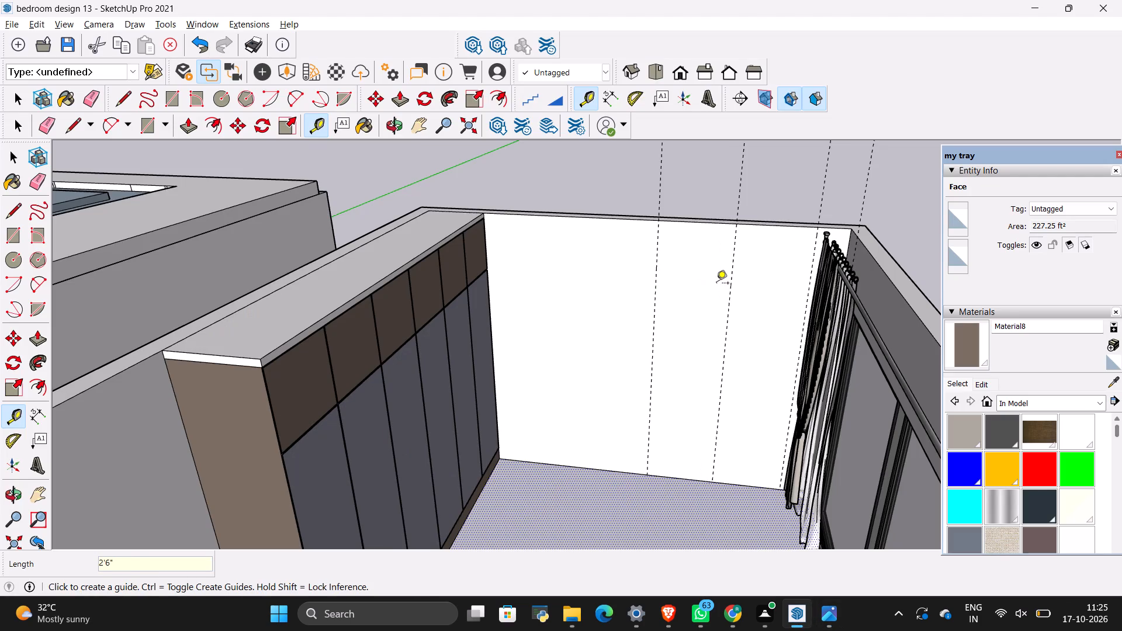
Place another vertical guide 2'6" from the same centre guide, on its wardrobe side.
click(656, 315)
key(BackSpace)
text(2'6)
key(shift+quotedbl)
key(Return)
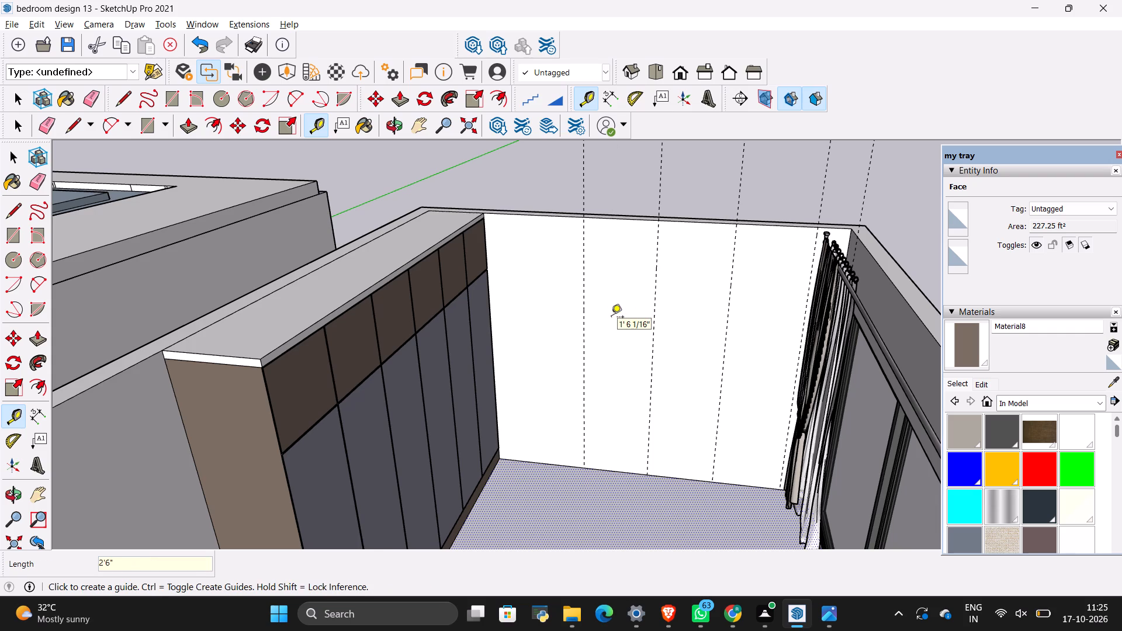
Select the back wall face and compare its guide layout with the headboard wall in the reference photo.
key(space)
click(634, 324)
scroll(611, 355, down, 5)
middle_drag(647, 449, 752, 412)
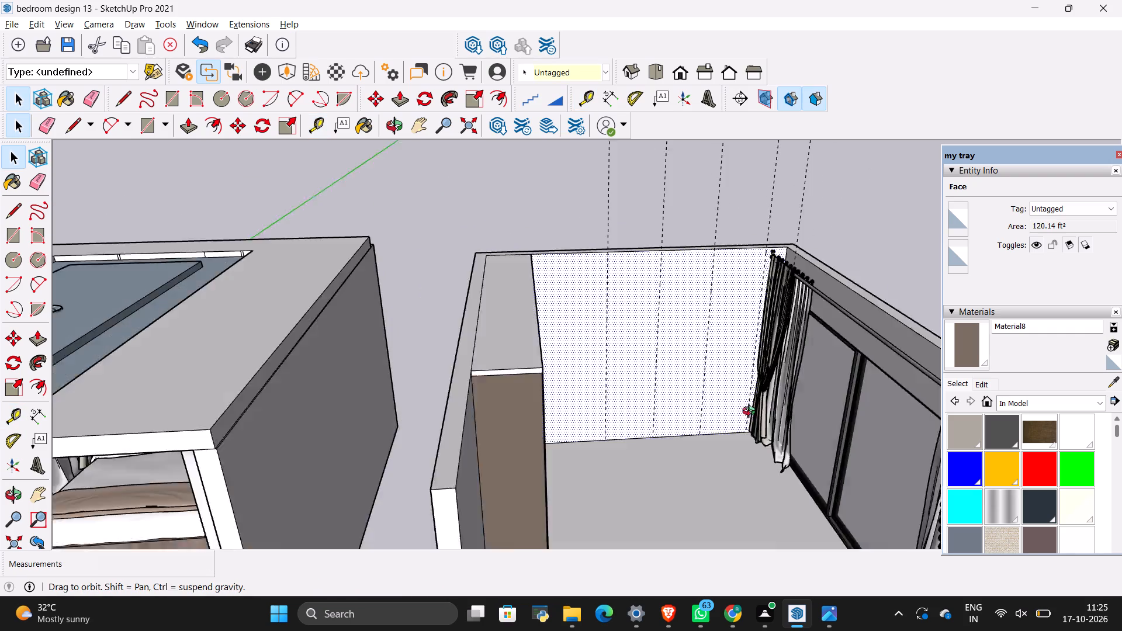
middle_drag(752, 412, 701, 395)
scroll(701, 393, up, 3)
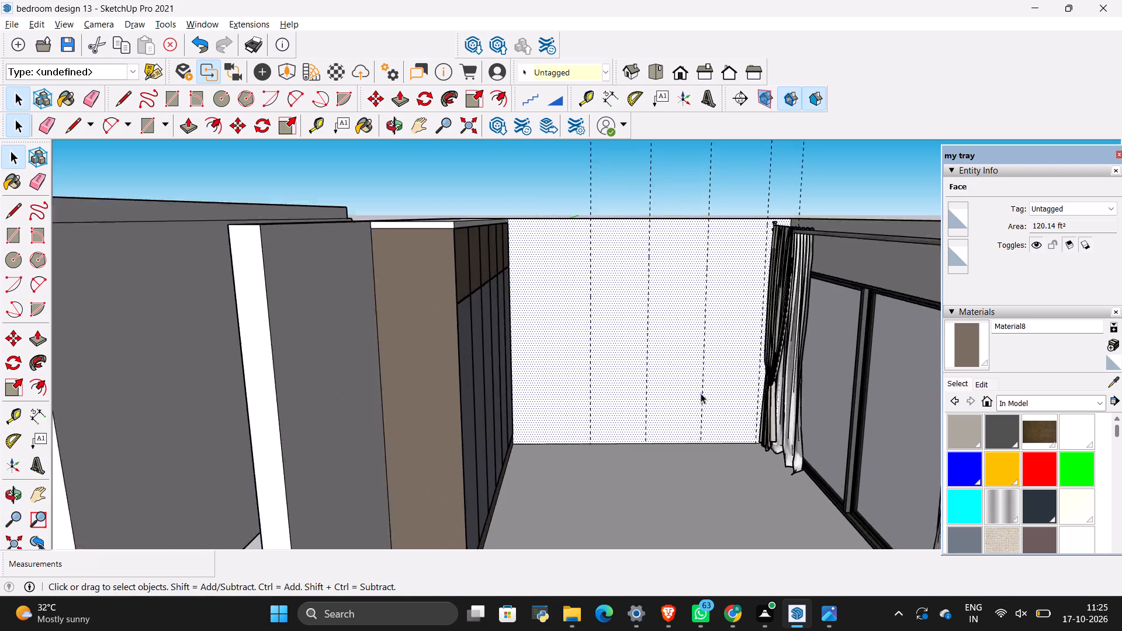
scroll(701, 393, up, 1)
scroll(622, 211, up, 2)
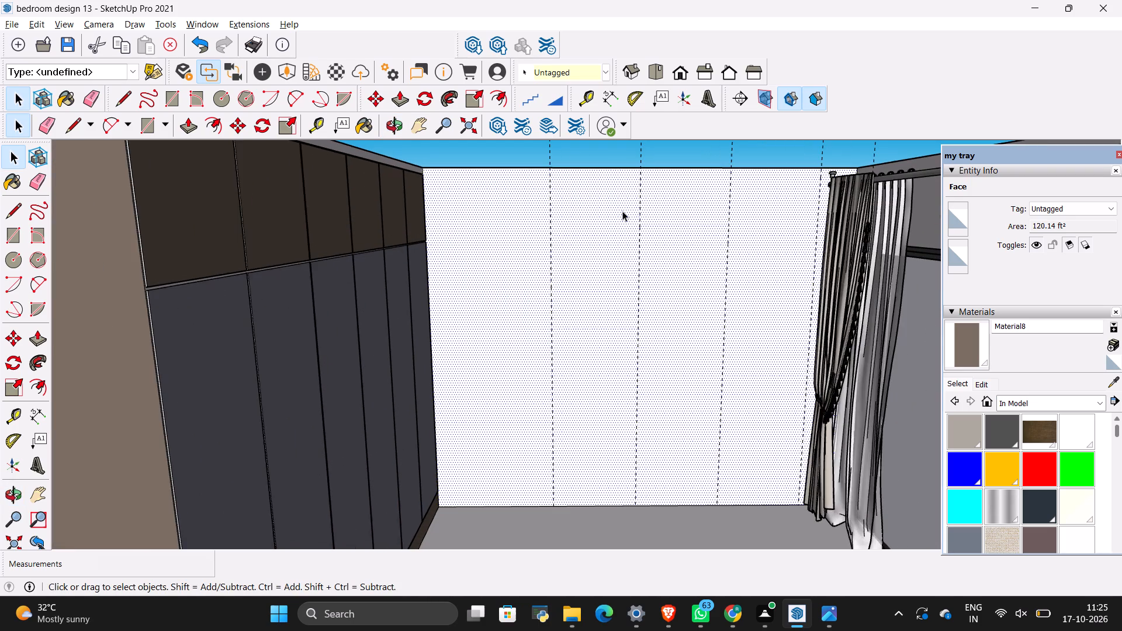
scroll(622, 214, down, 4)
middle_drag(702, 219, 678, 264)
key(alt+Tab)
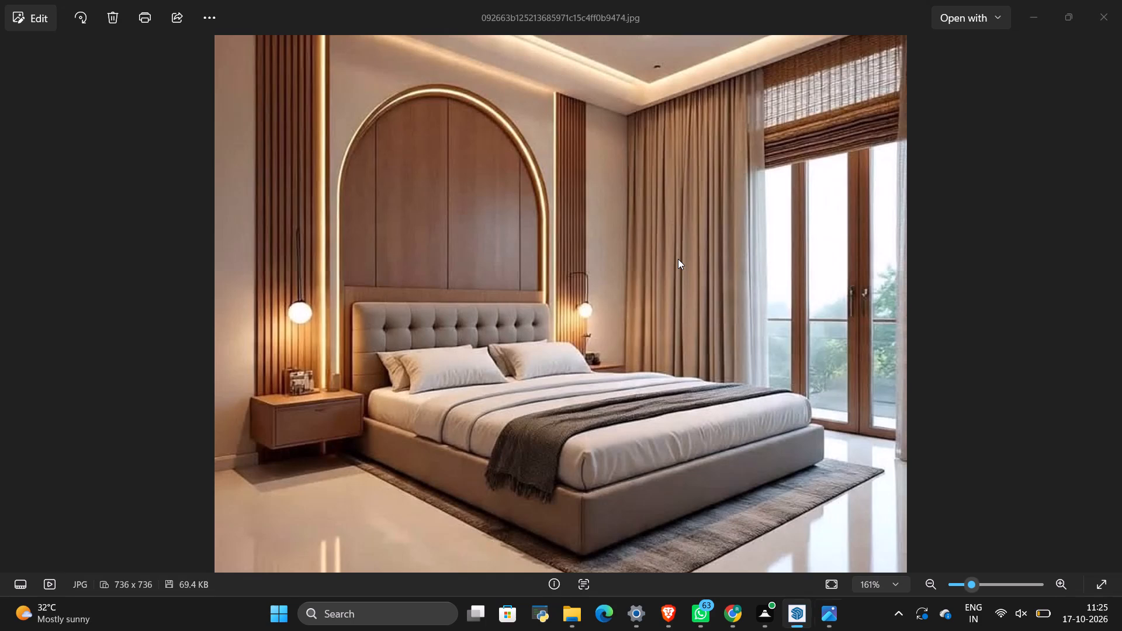
key(alt+Tab)
key(alt+Tab)
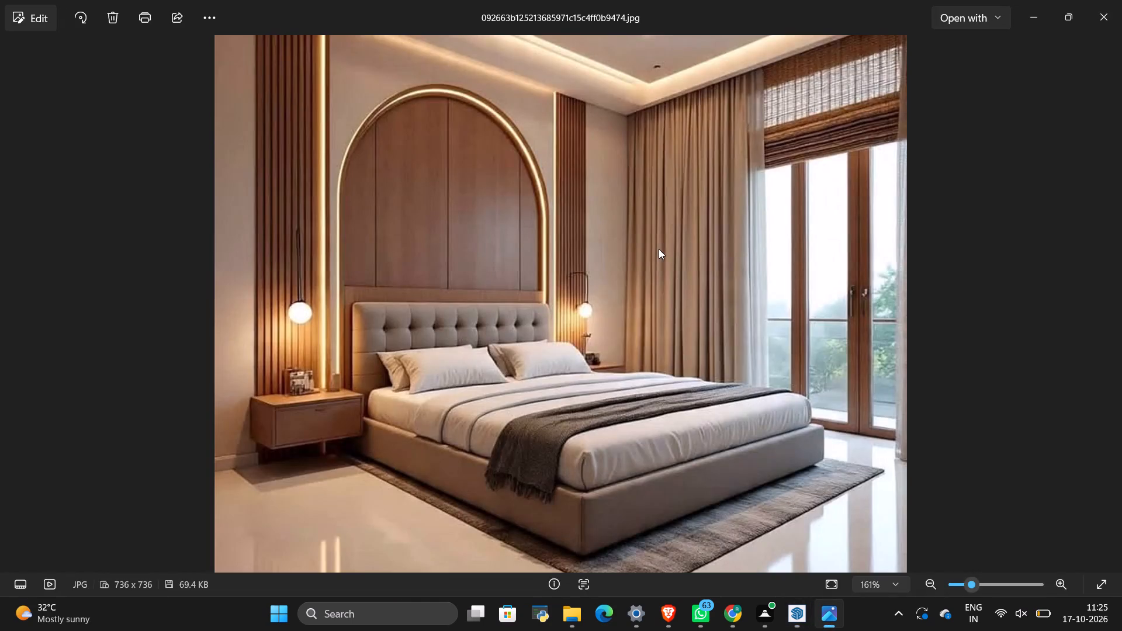
key(alt+Tab)
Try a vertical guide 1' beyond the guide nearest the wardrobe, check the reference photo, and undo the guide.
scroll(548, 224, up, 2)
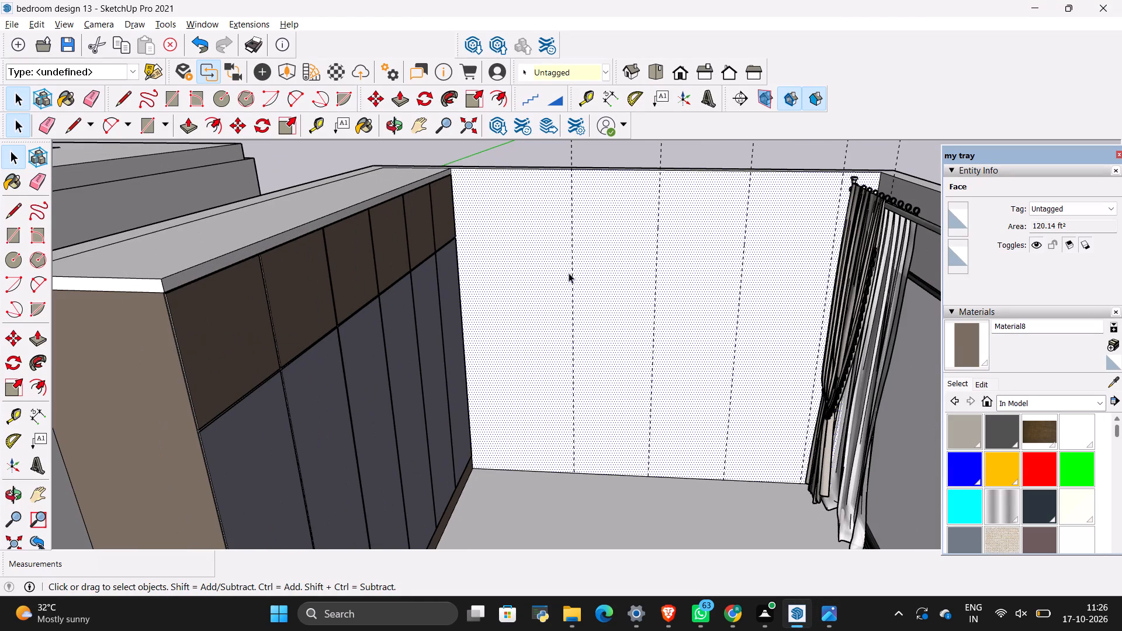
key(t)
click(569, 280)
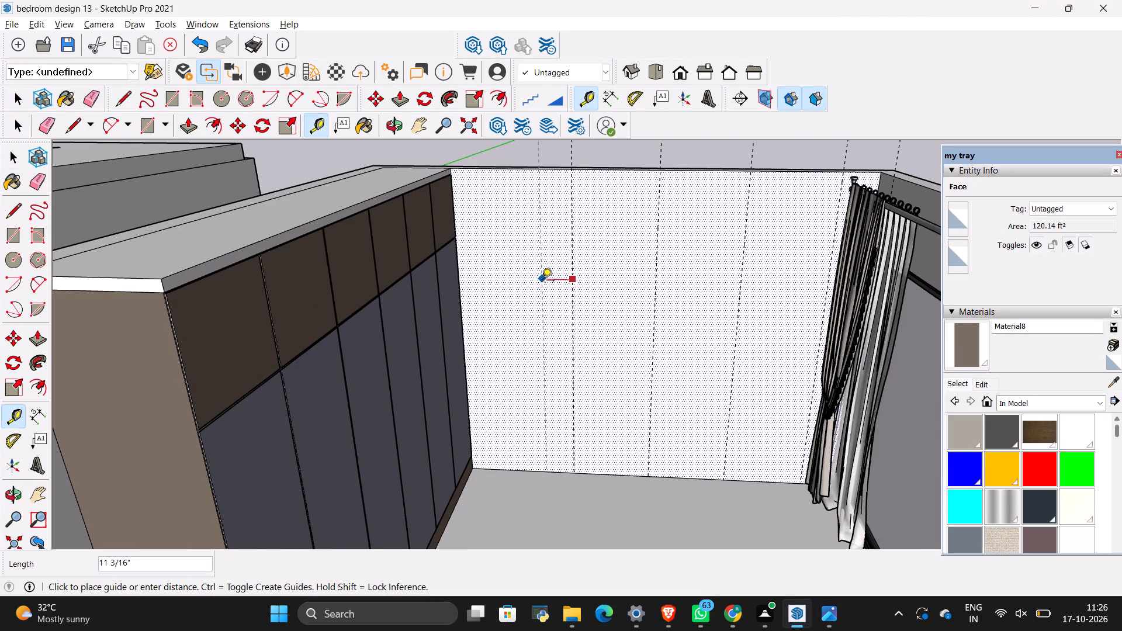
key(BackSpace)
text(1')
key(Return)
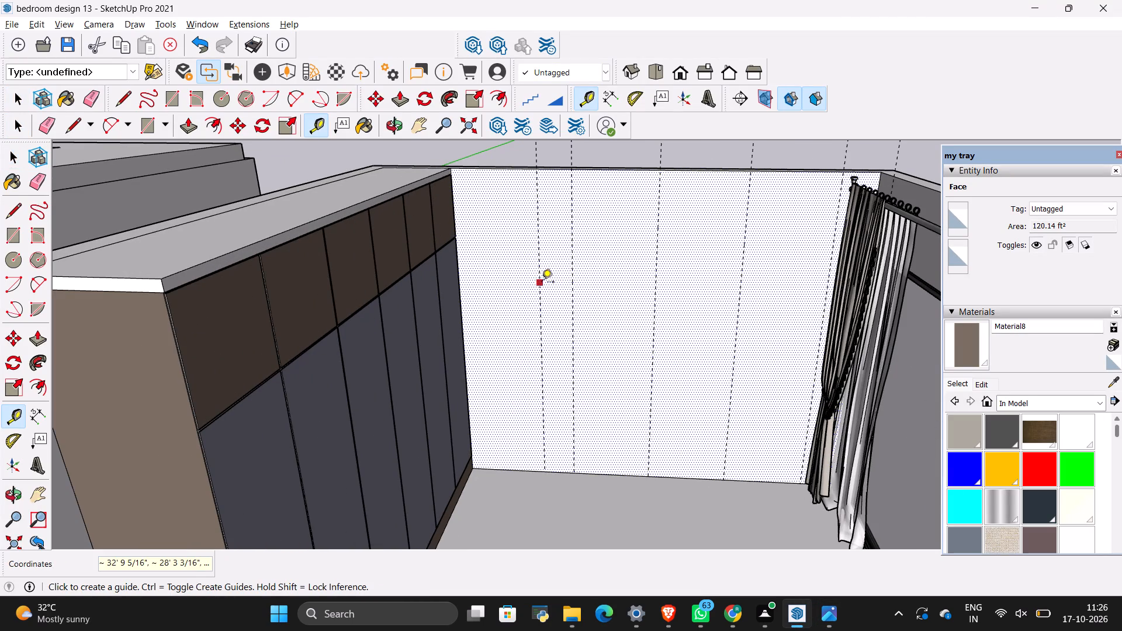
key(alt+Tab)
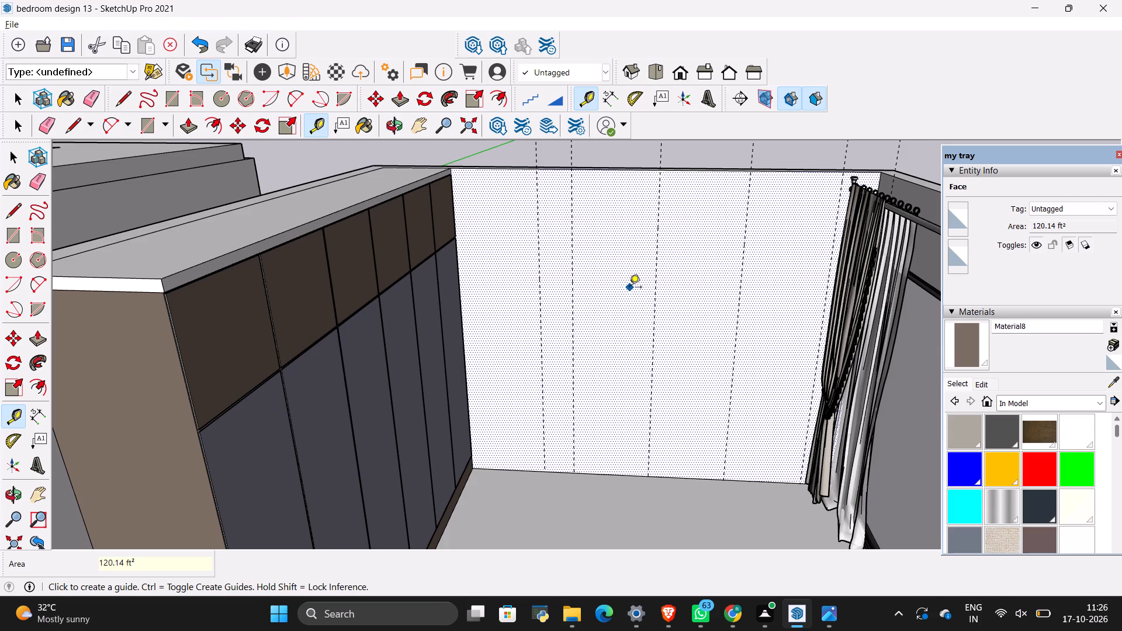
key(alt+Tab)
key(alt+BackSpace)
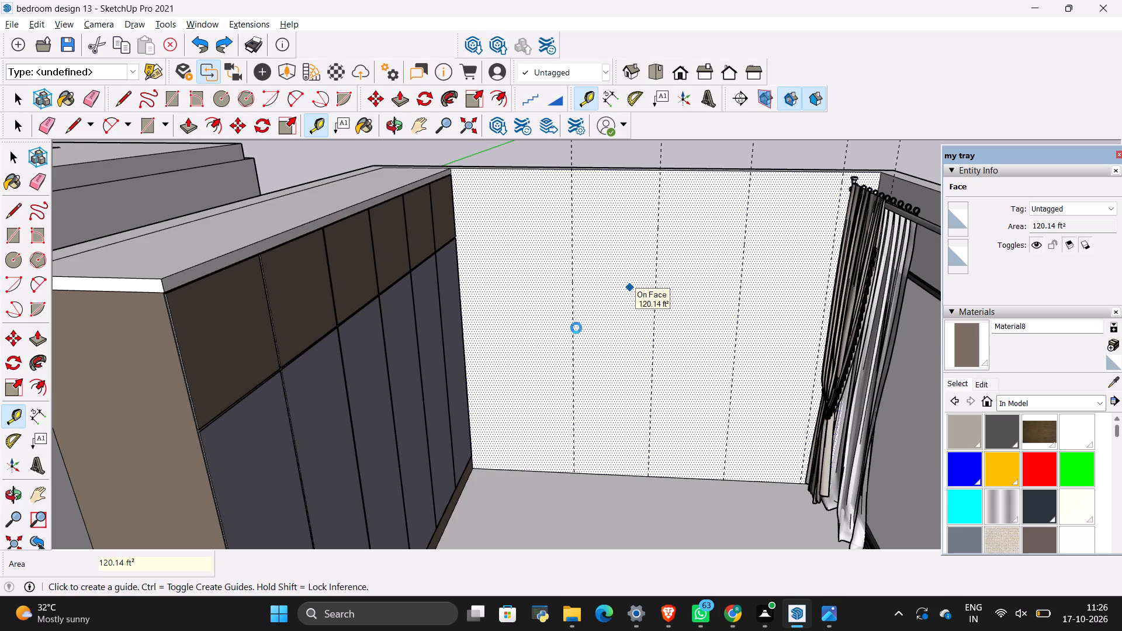
Place a vertical guide 6" beyond the guide nearest the wardrobe, on its wardrobe side.
key(t)
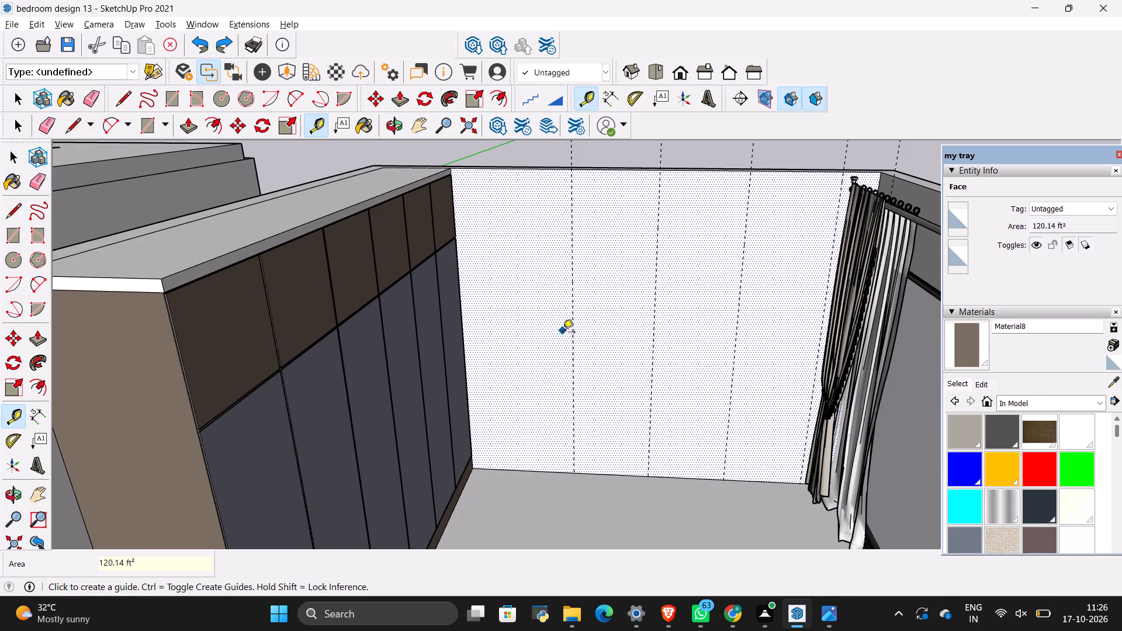
click(574, 324)
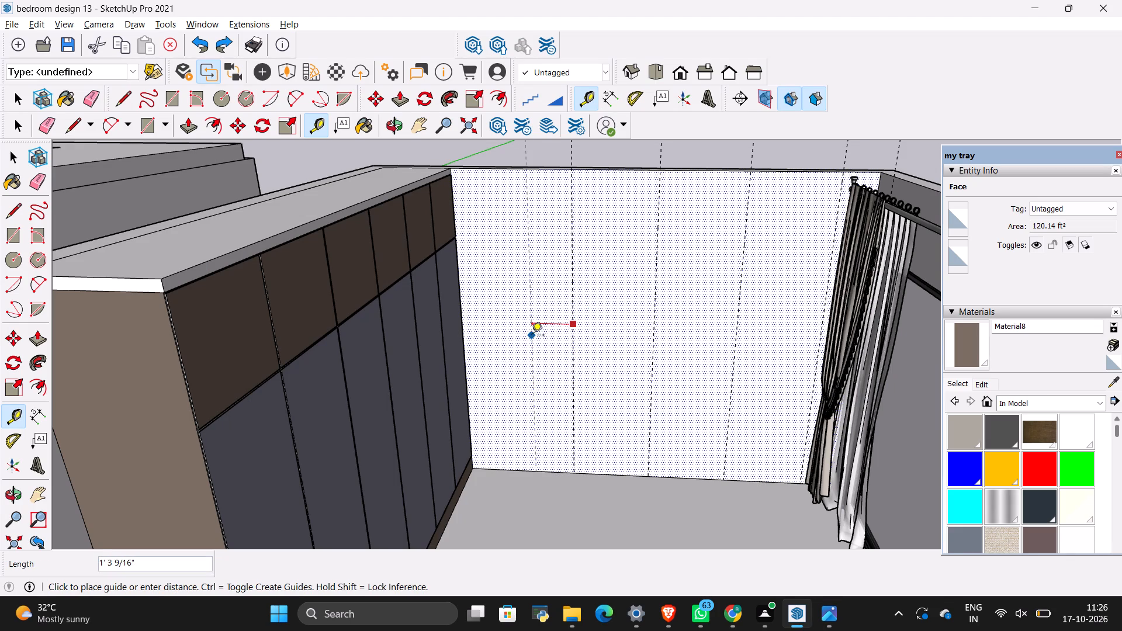
key(BackSpace)
key(6)
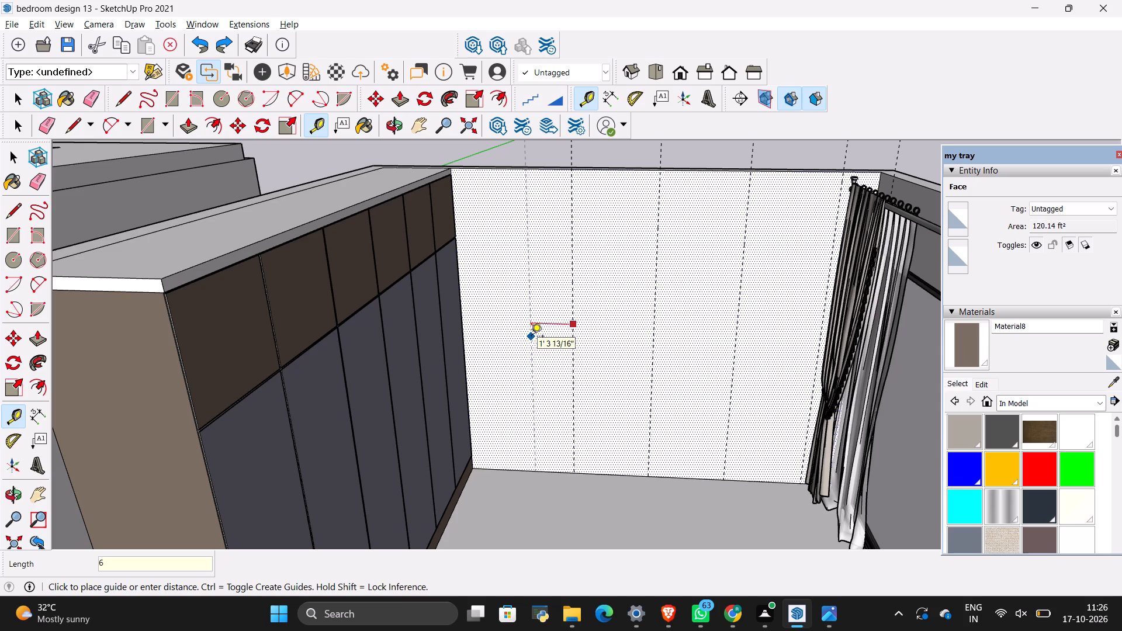
key(apostrophe)
key(Return)
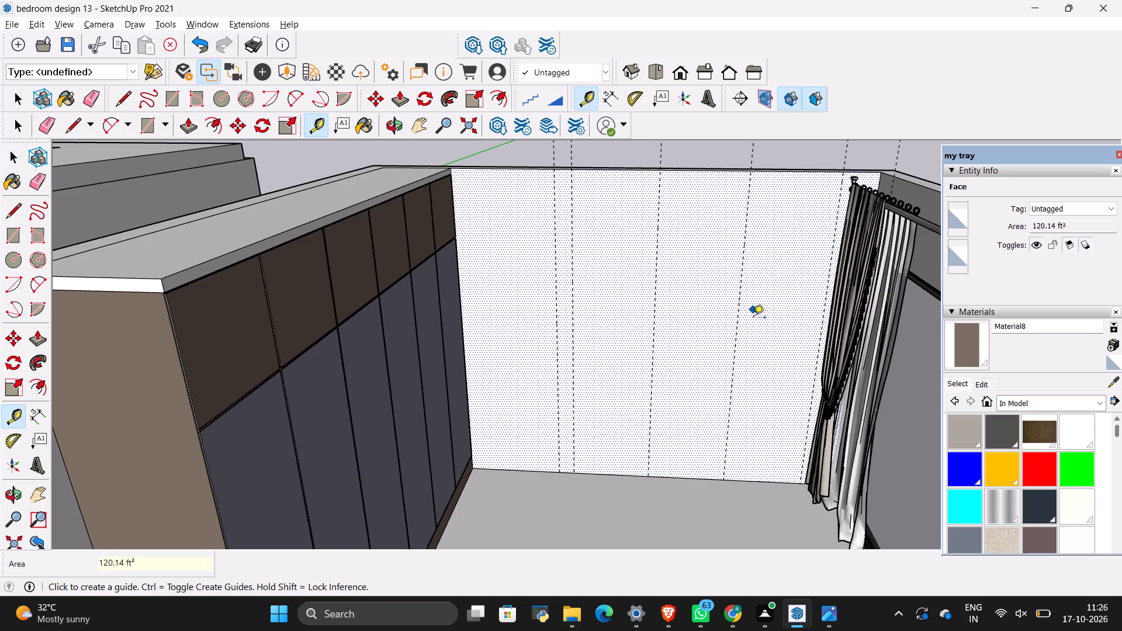
Place a vertical guide 6" from the first guide on the curtain side of the centre guide, towards the curtain.
click(739, 332)
key(BackSpace)
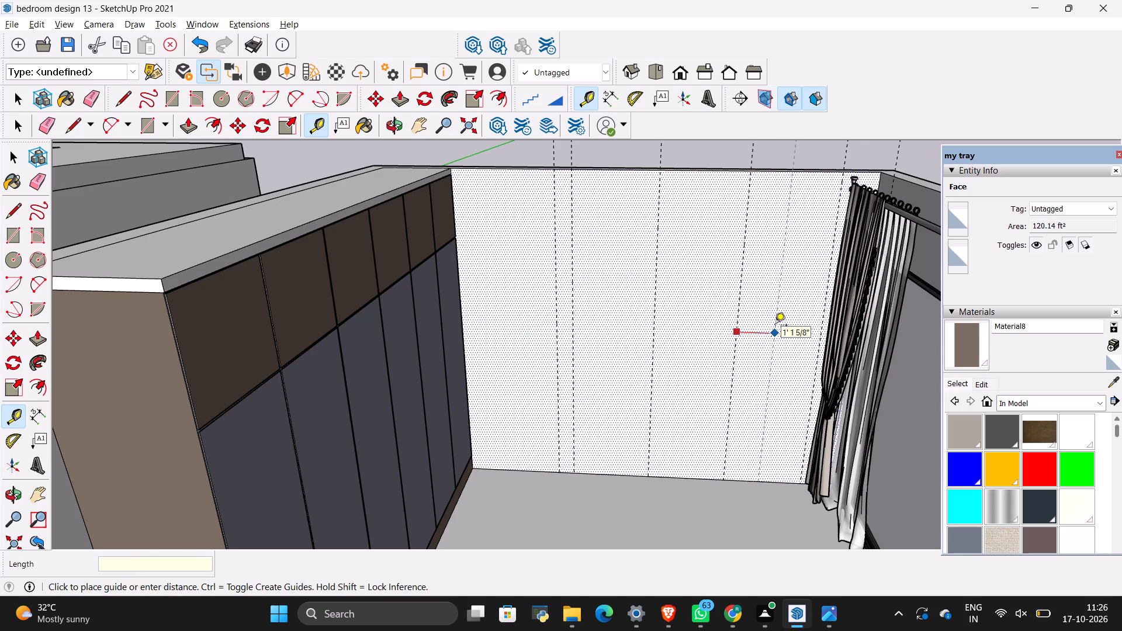
key(6)
key(shift+quotedbl)
key(Return)
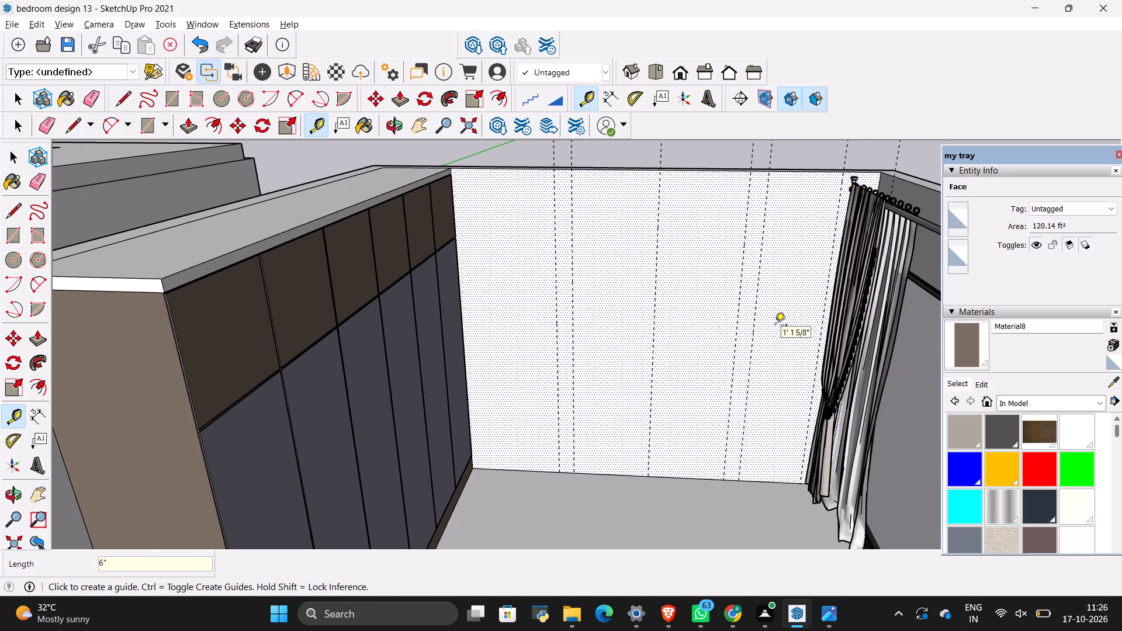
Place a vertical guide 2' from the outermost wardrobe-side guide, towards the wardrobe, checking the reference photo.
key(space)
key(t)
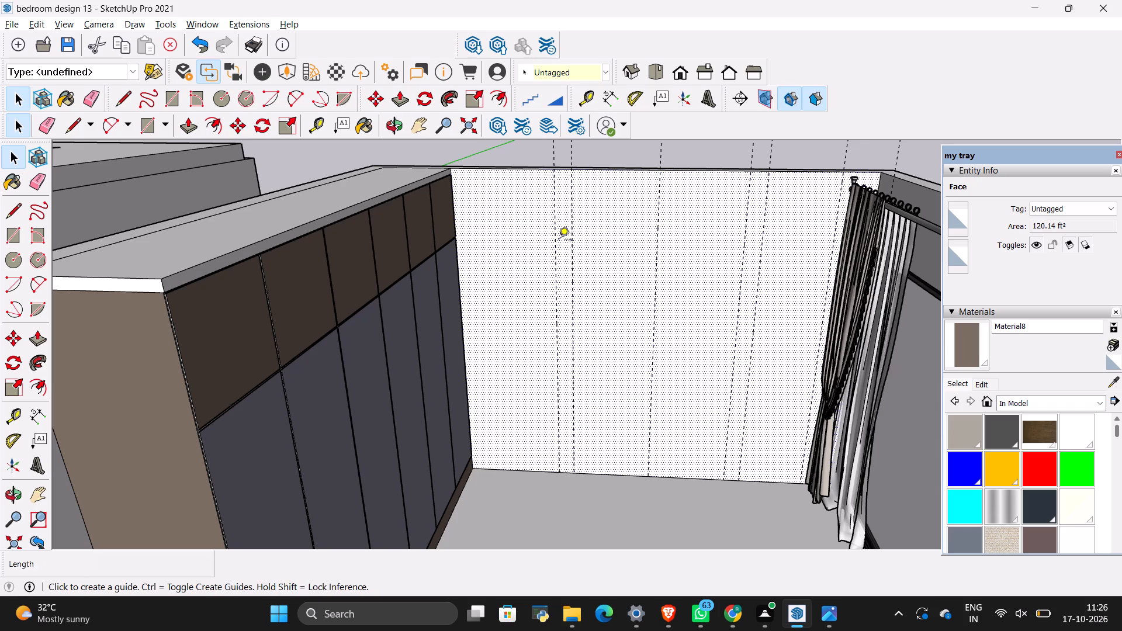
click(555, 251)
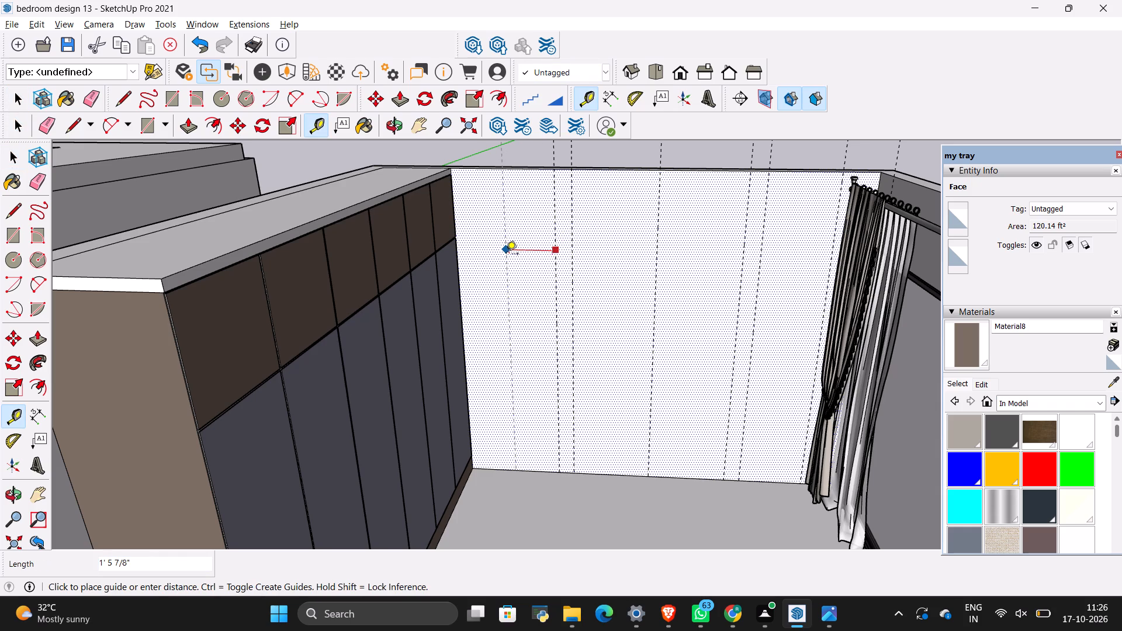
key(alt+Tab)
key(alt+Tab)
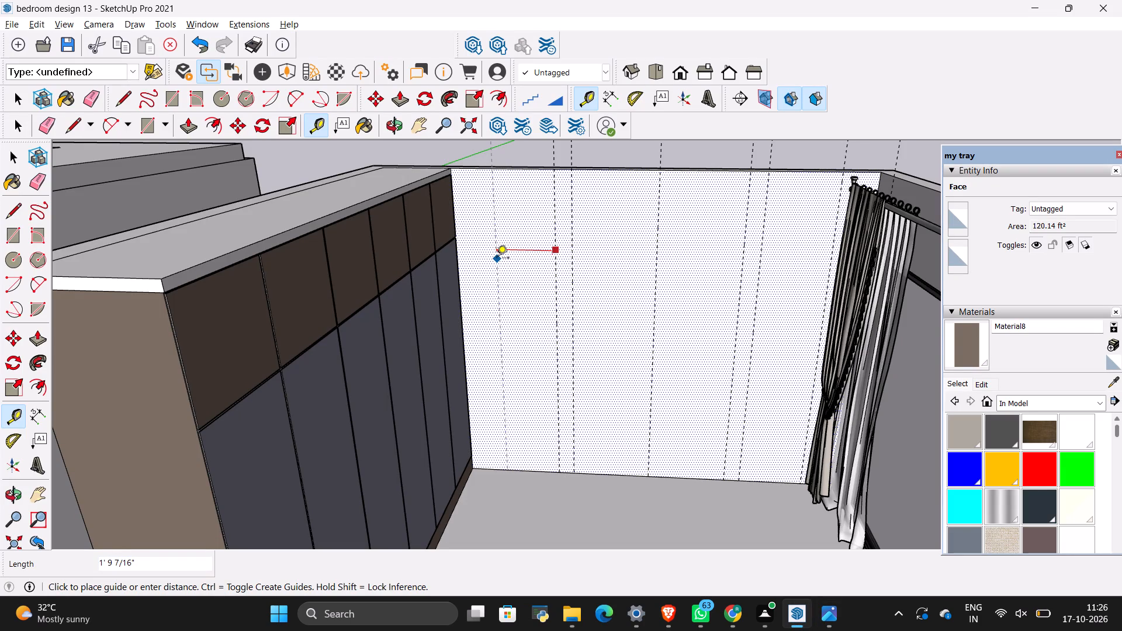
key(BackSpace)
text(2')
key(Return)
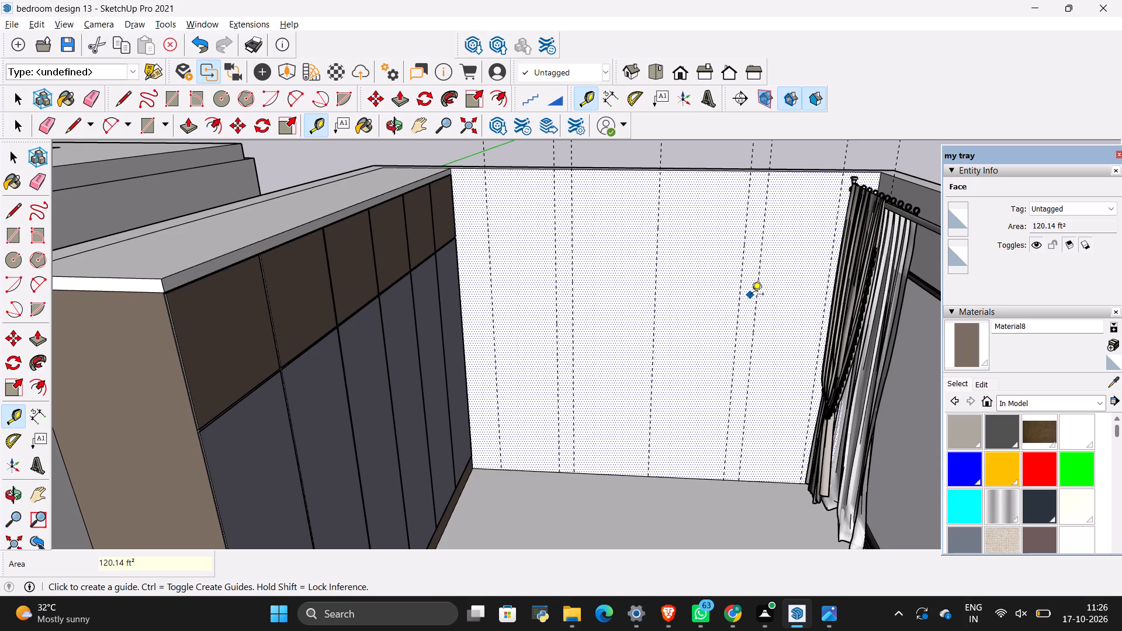
Place a vertical guide 1'6" from the outer guide of the curtain-side 6" pair, towards the curtain.
click(757, 290)
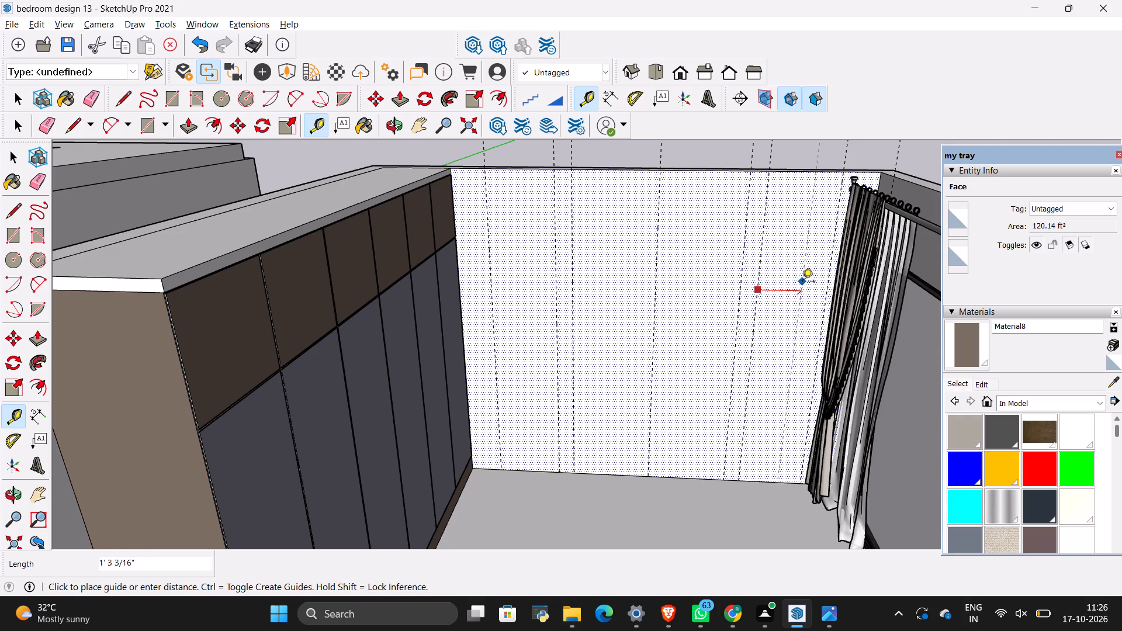
key(BackSpace)
text(1'6)
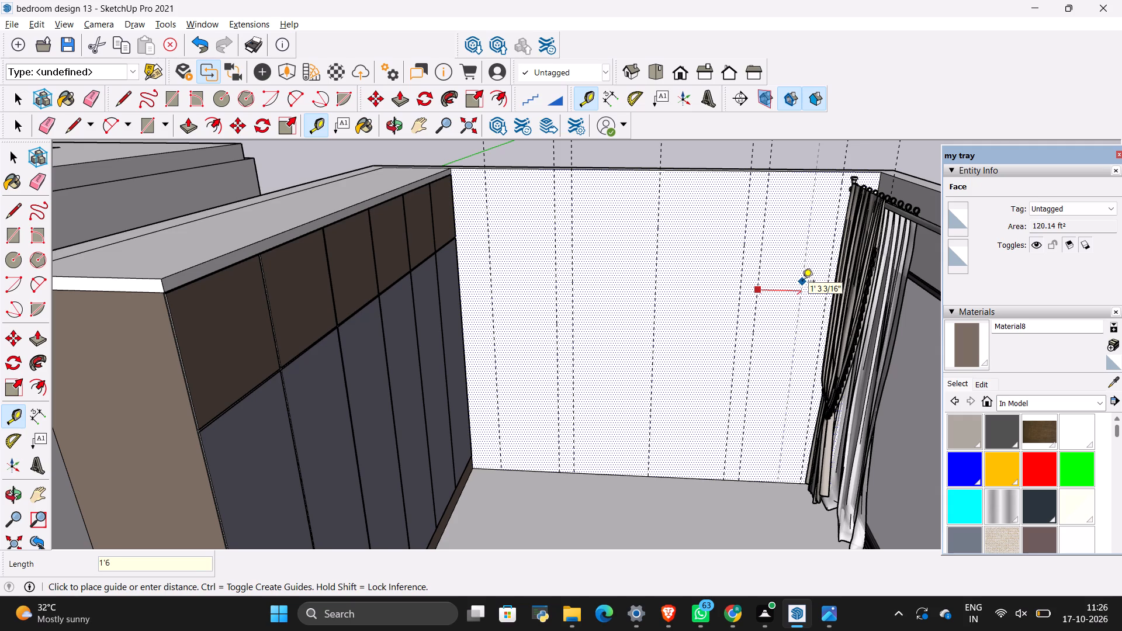
key(shift+quotedbl)
key(Return)
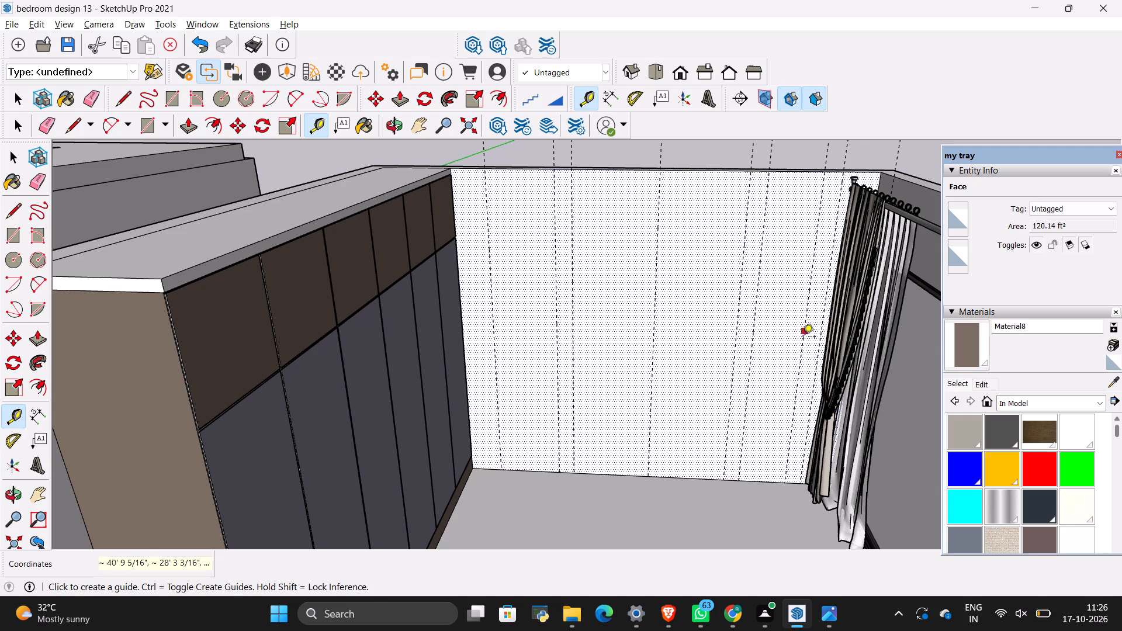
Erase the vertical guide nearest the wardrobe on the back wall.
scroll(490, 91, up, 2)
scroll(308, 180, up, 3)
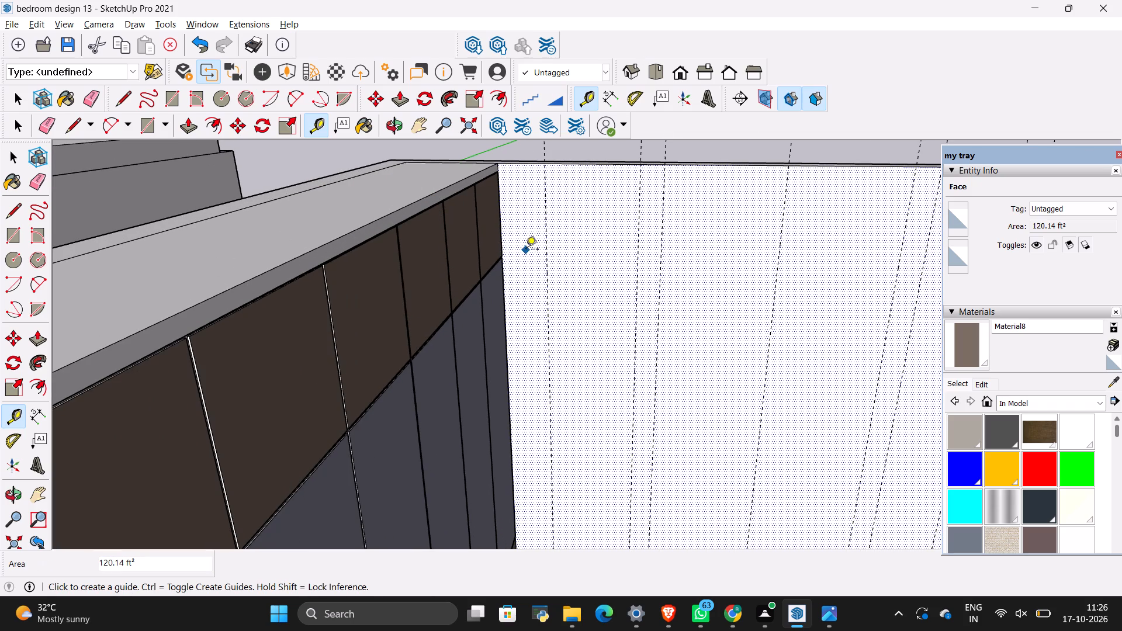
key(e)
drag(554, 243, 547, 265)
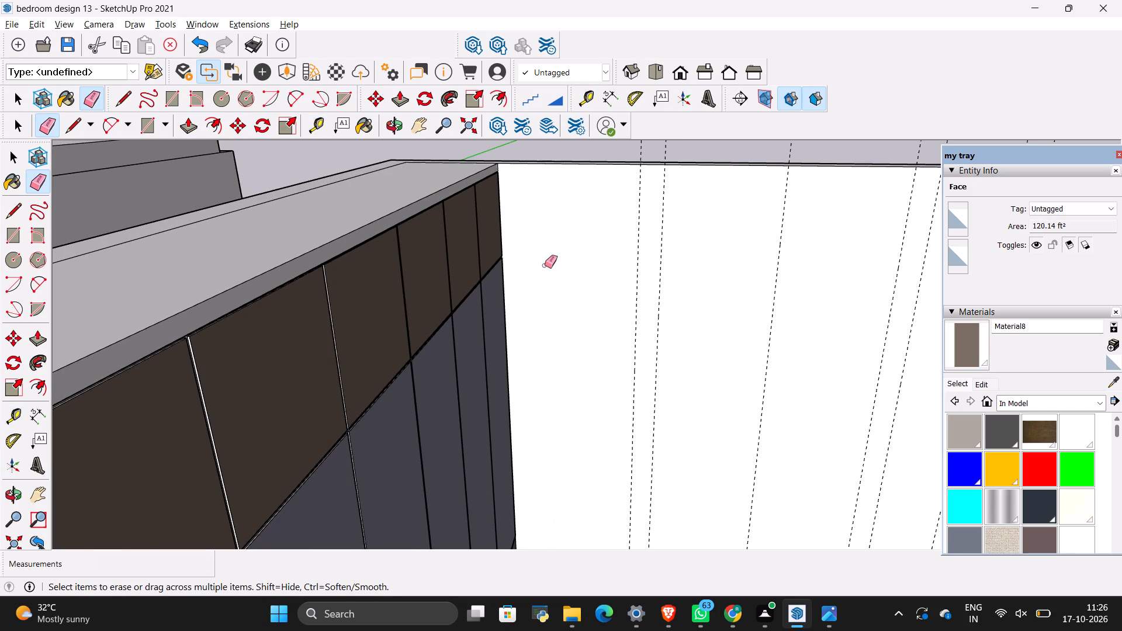
Place a vertical guide 1'6" from the outer guide of the wardrobe-side 6" pair, towards the wardrobe.
key(t)
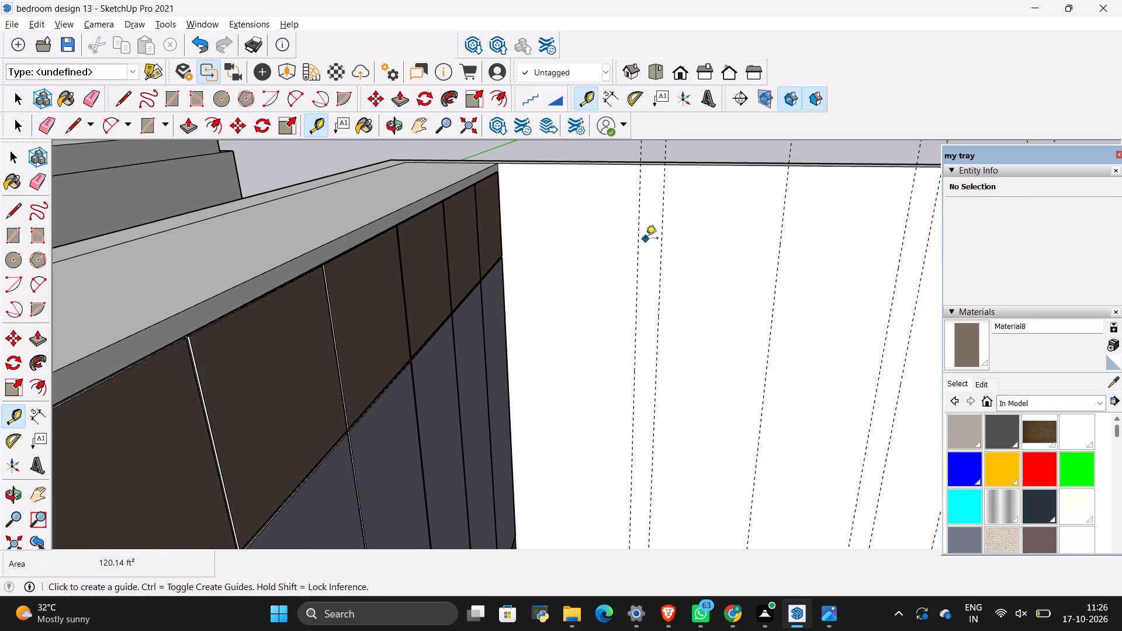
click(642, 245)
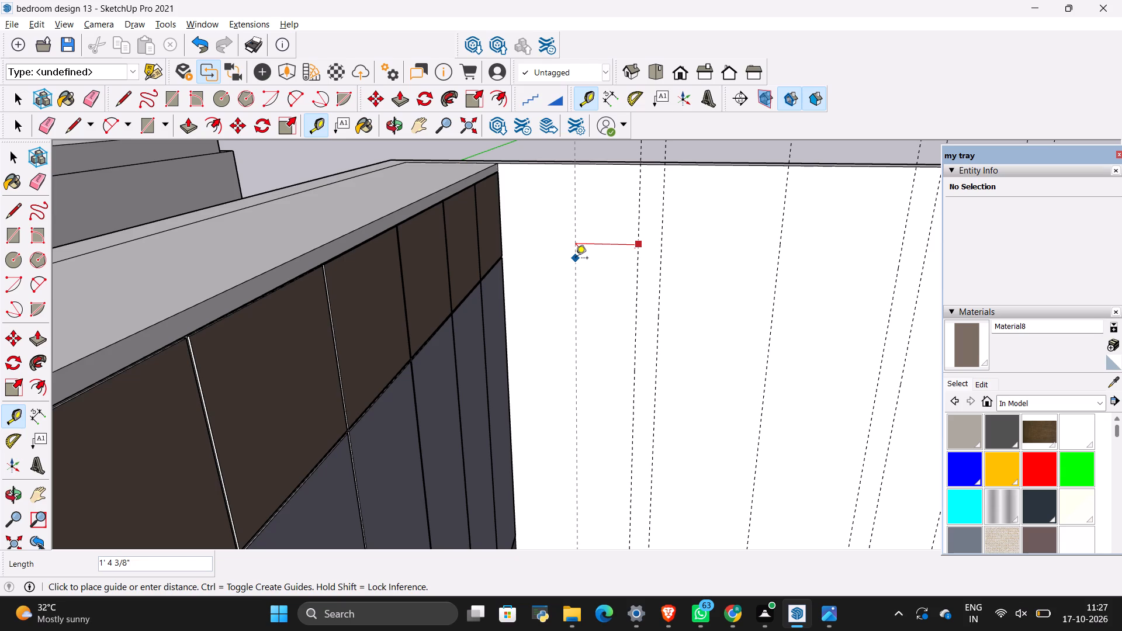
key(BackSpace)
text(1'6)
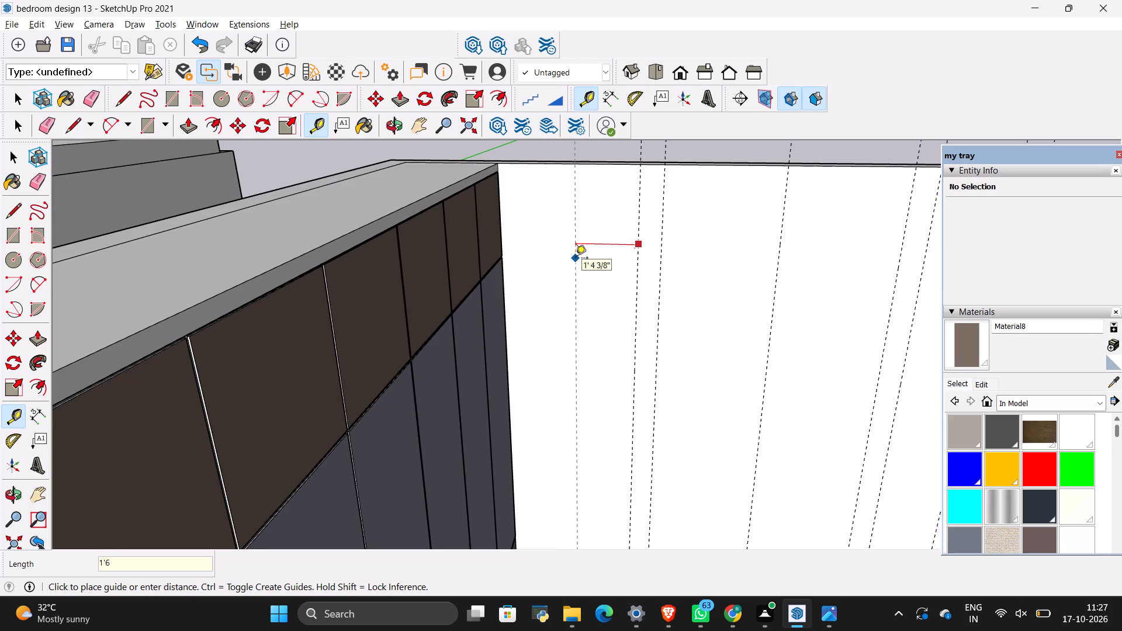
key(shift+quotedbl)
key(Return)
key(space)
click(577, 259)
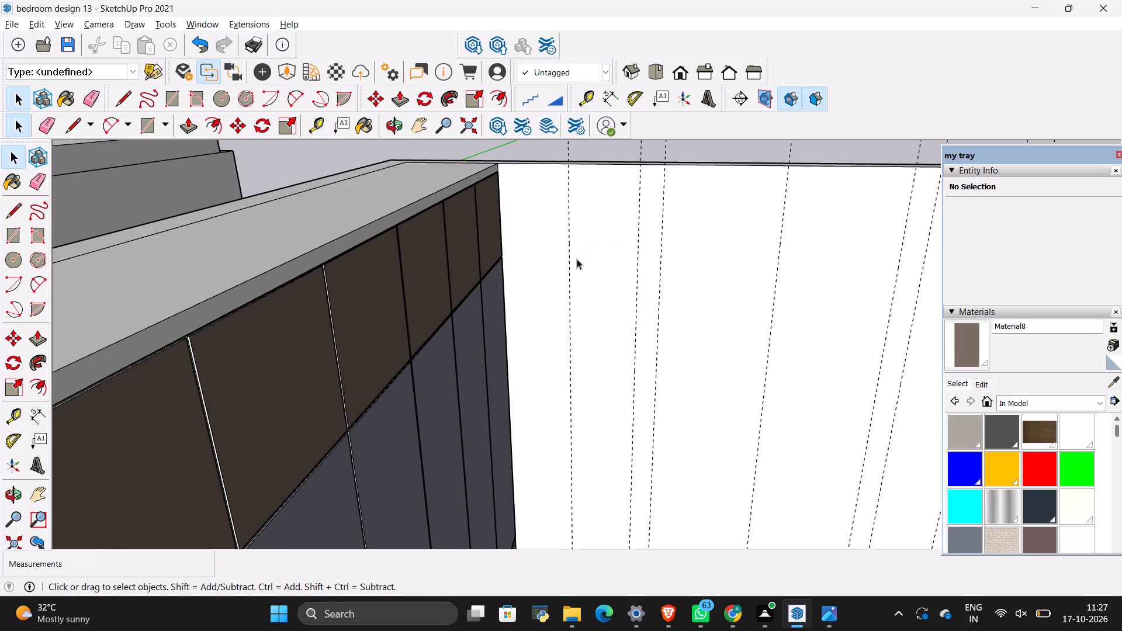
Draw a full-height 1'6" by 10' rectangle on the back wall between the two guides nearest the wardrobe.
scroll(588, 268, down, 13)
click(673, 290)
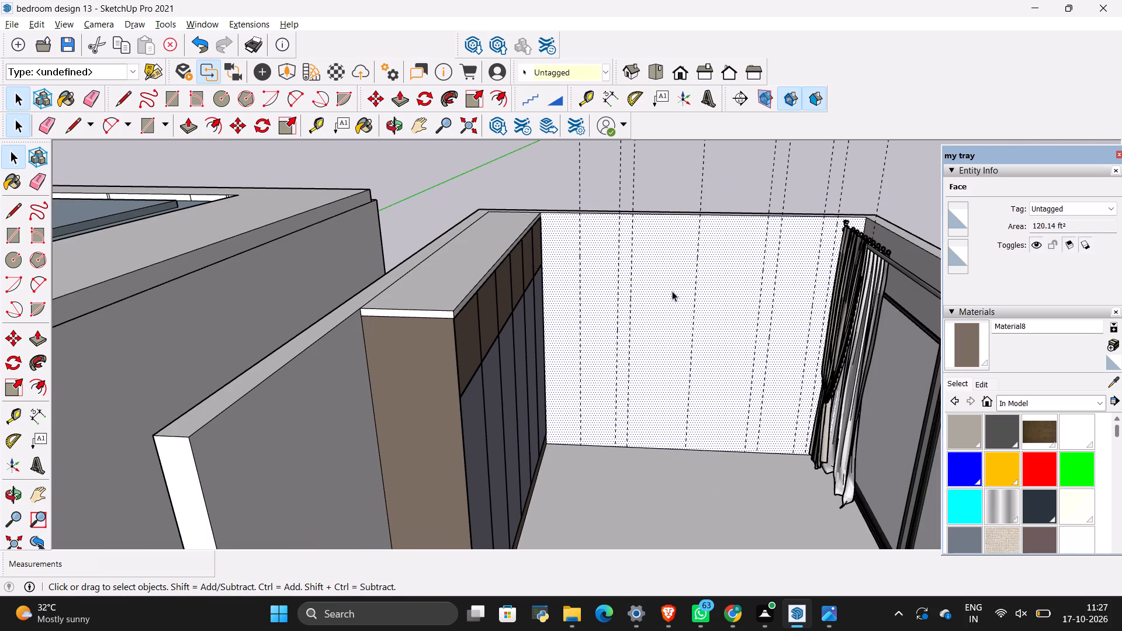
key(r)
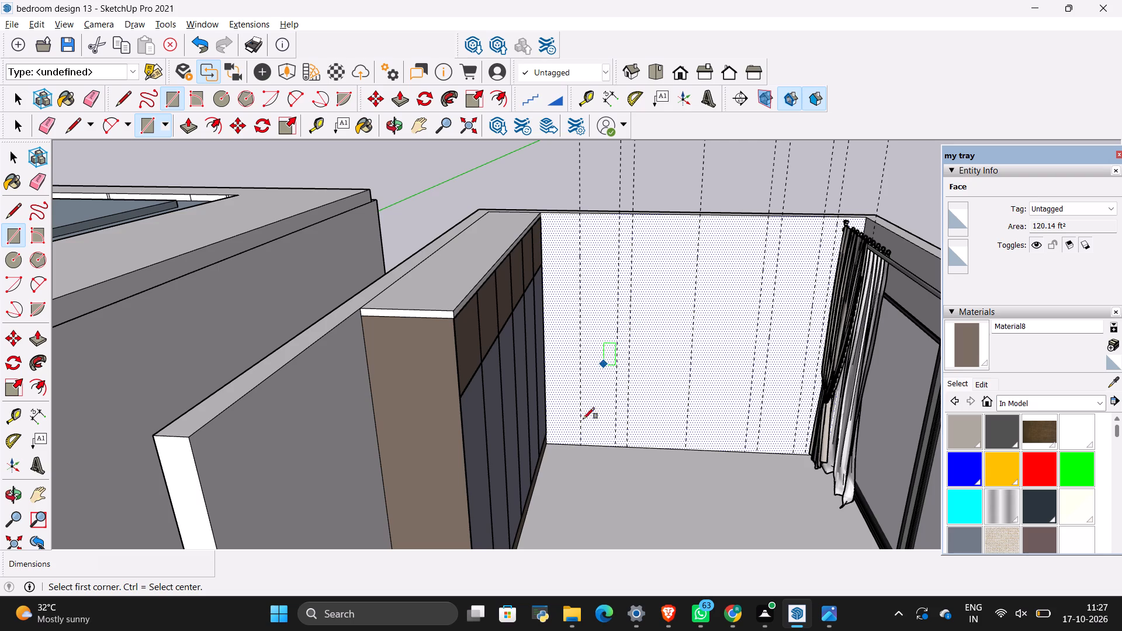
click(582, 446)
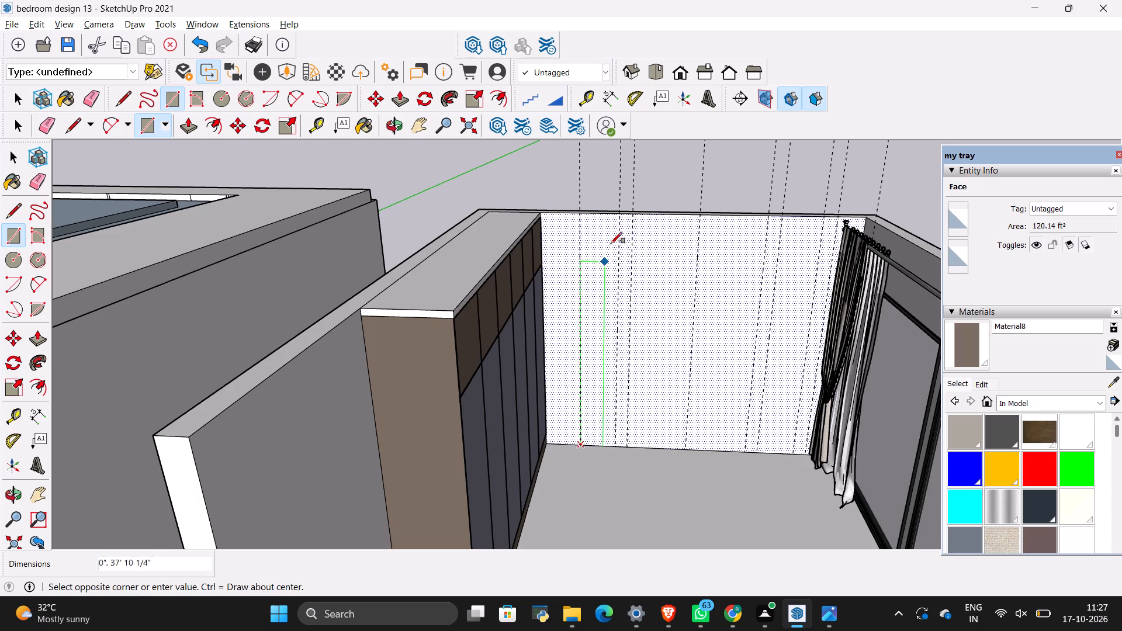
click(619, 217)
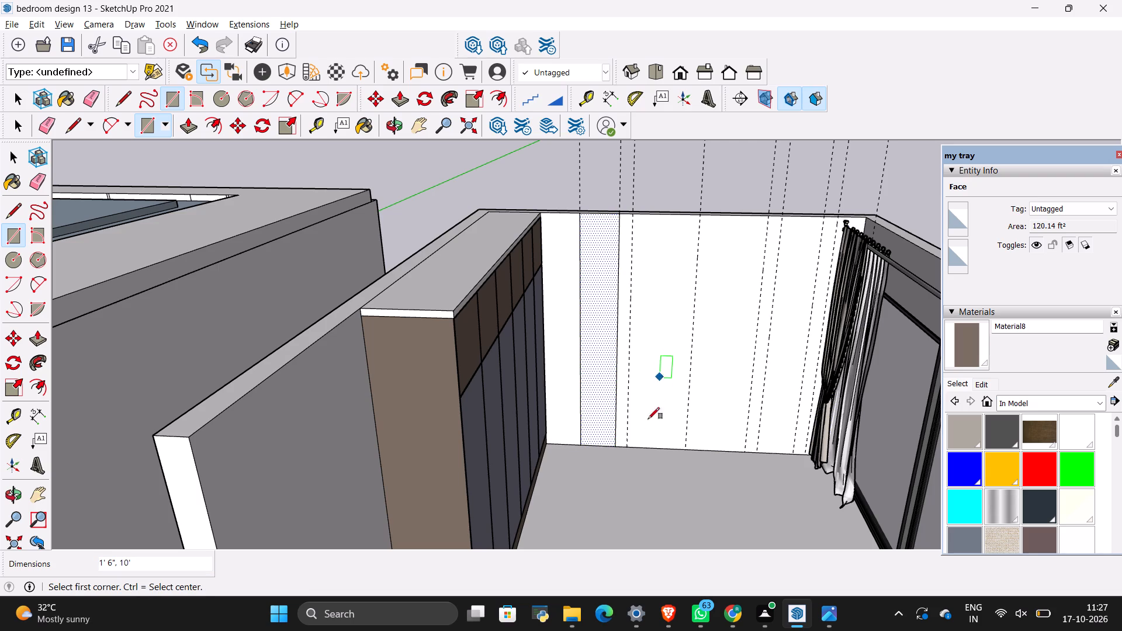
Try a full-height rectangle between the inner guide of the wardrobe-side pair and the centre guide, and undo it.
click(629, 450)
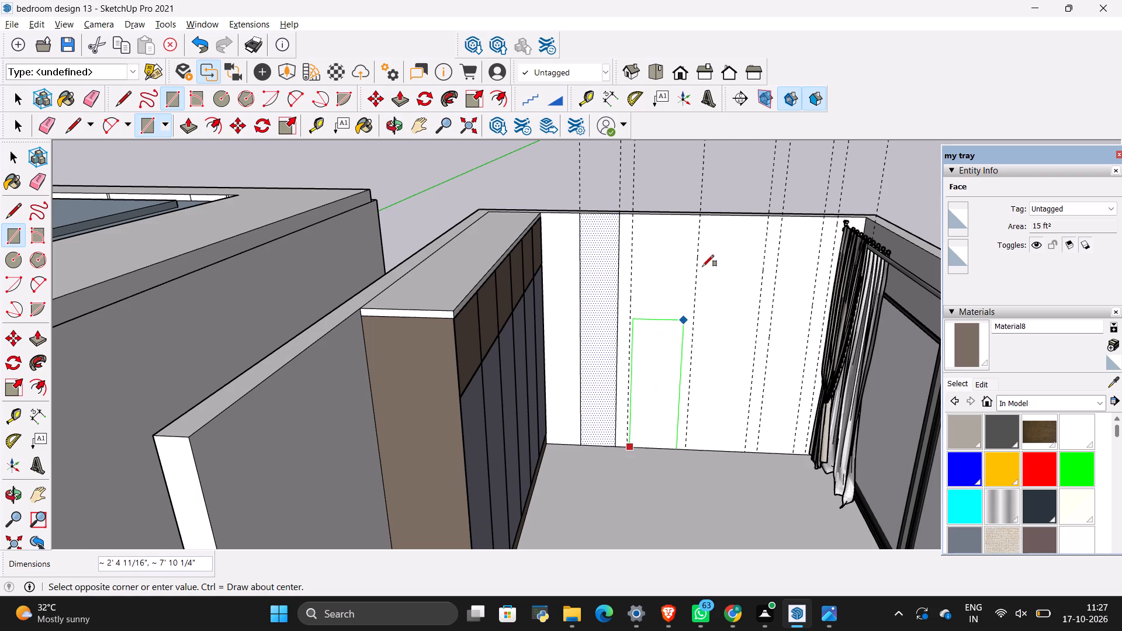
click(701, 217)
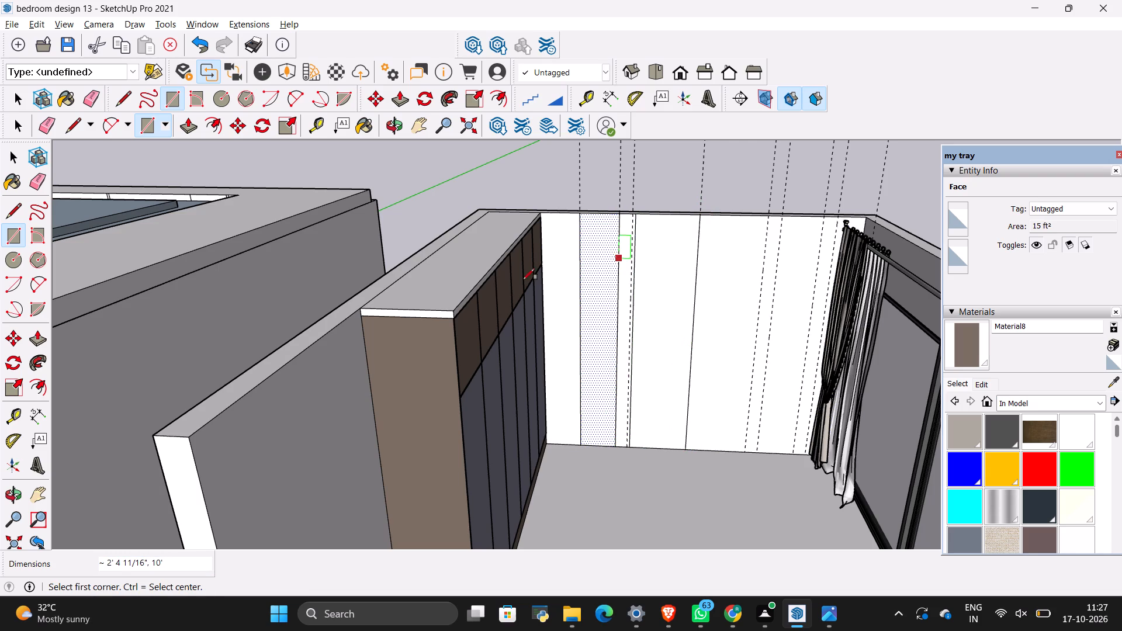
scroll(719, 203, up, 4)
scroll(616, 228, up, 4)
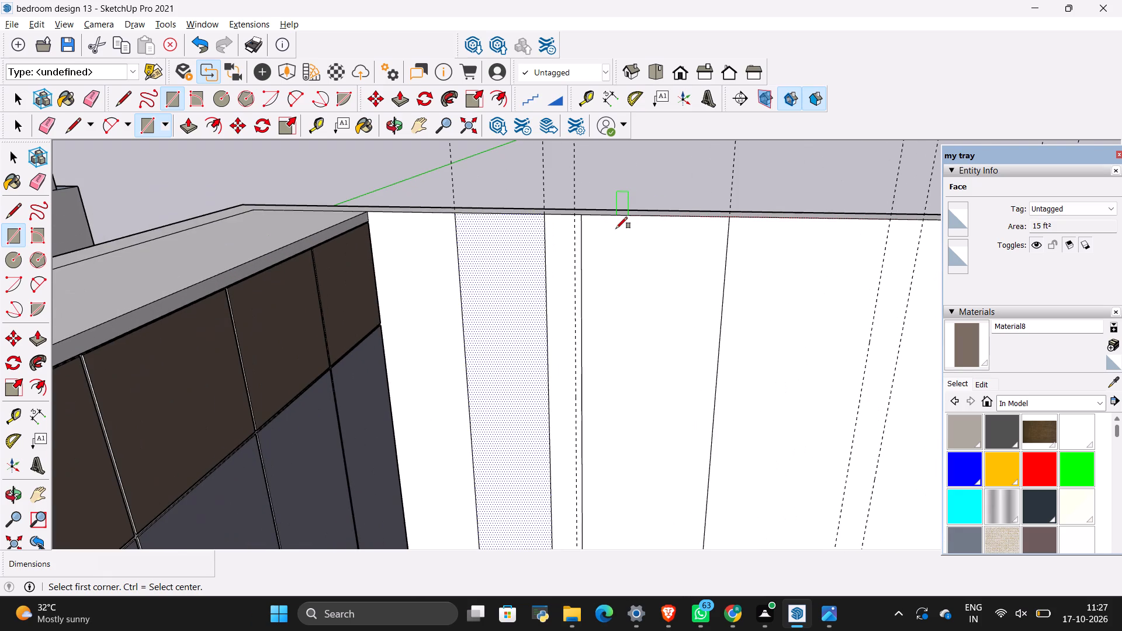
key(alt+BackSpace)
Draw a rectangle about 2'5" by 10' from beside the wardrobe-side pair's inner guide to the centre guide, and select its face.
scroll(685, 197, down, 5)
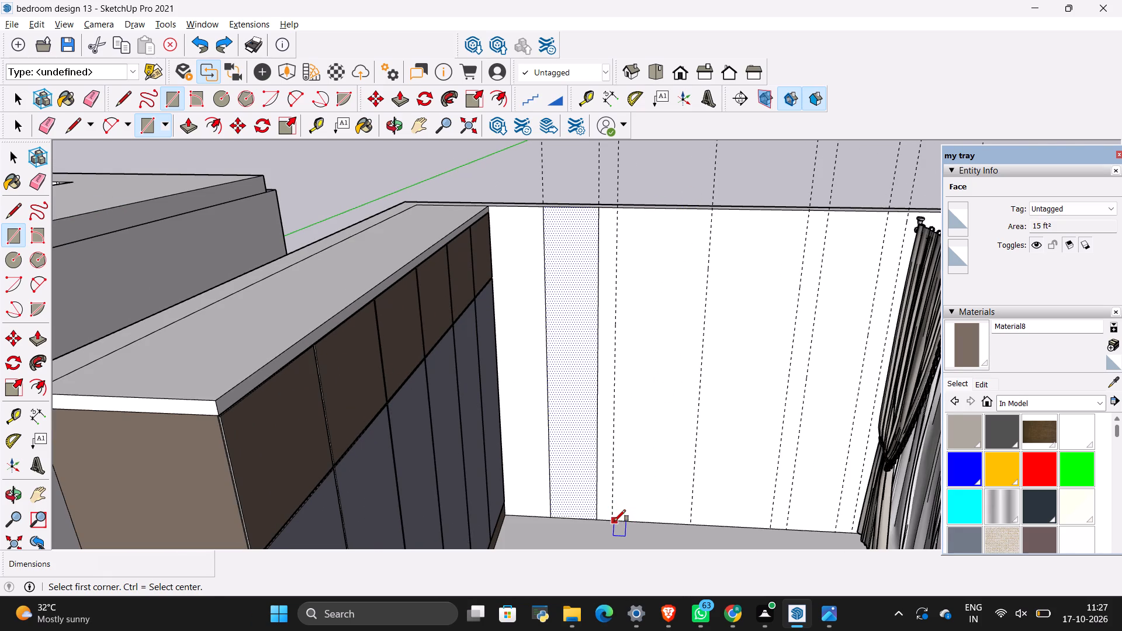
click(614, 521)
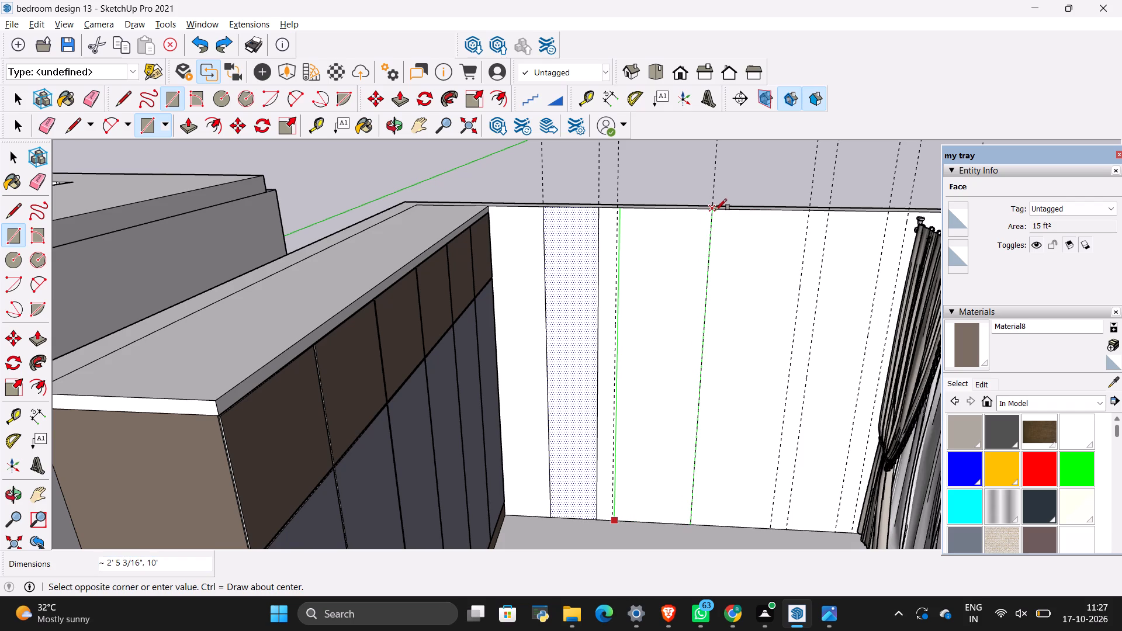
click(715, 210)
key(space)
click(645, 342)
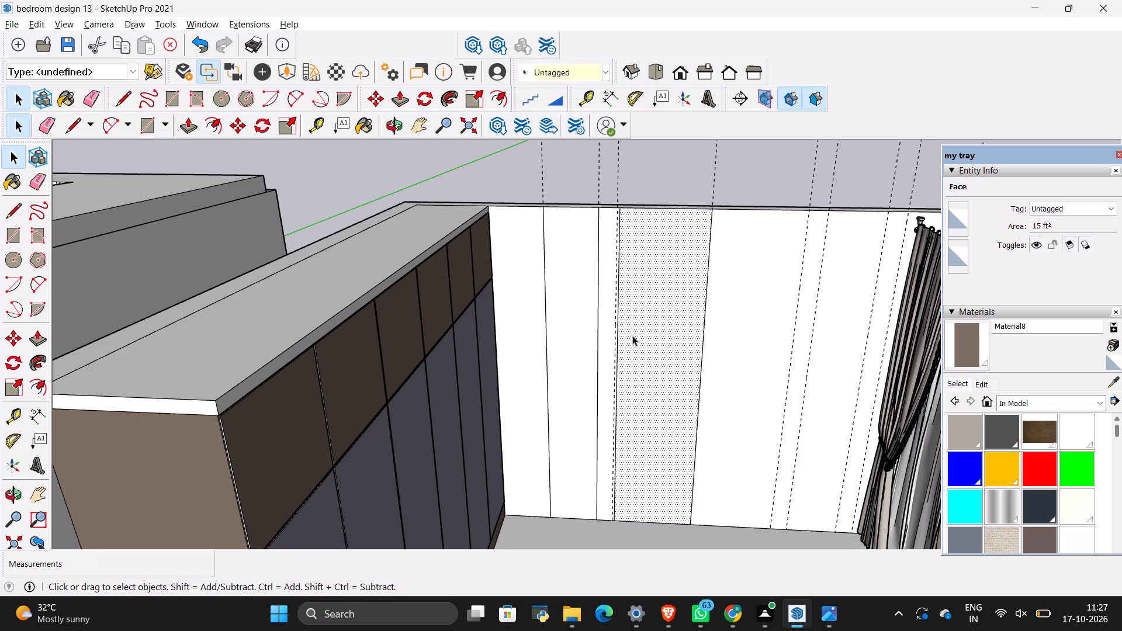
Draw a full-height 6" by 10' rectangle on the back wall between the closely spaced guides on the curtain side of centre.
scroll(621, 255, up, 2)
scroll(547, 265, down, 4)
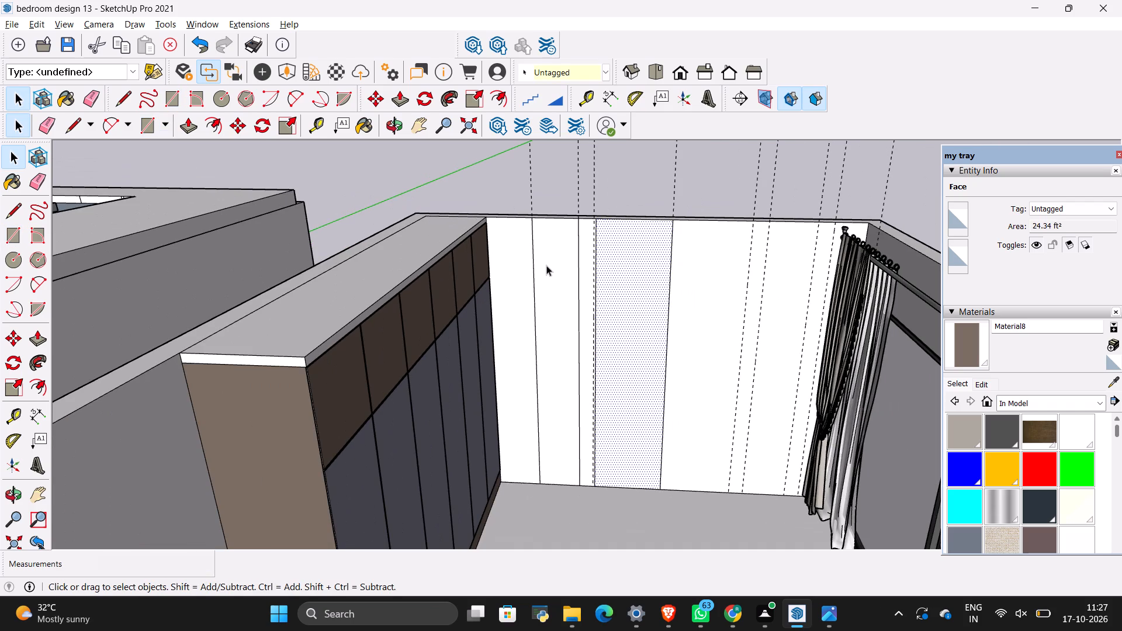
key(r)
scroll(729, 493, up, 10)
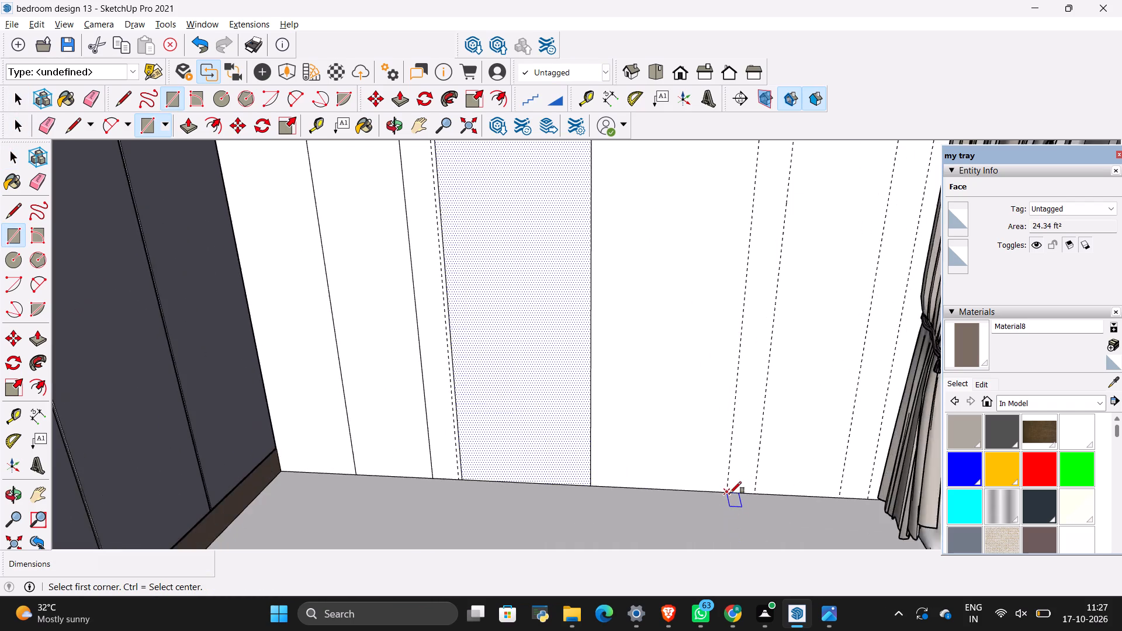
scroll(730, 493, up, 4)
click(728, 492)
scroll(727, 492, down, 4)
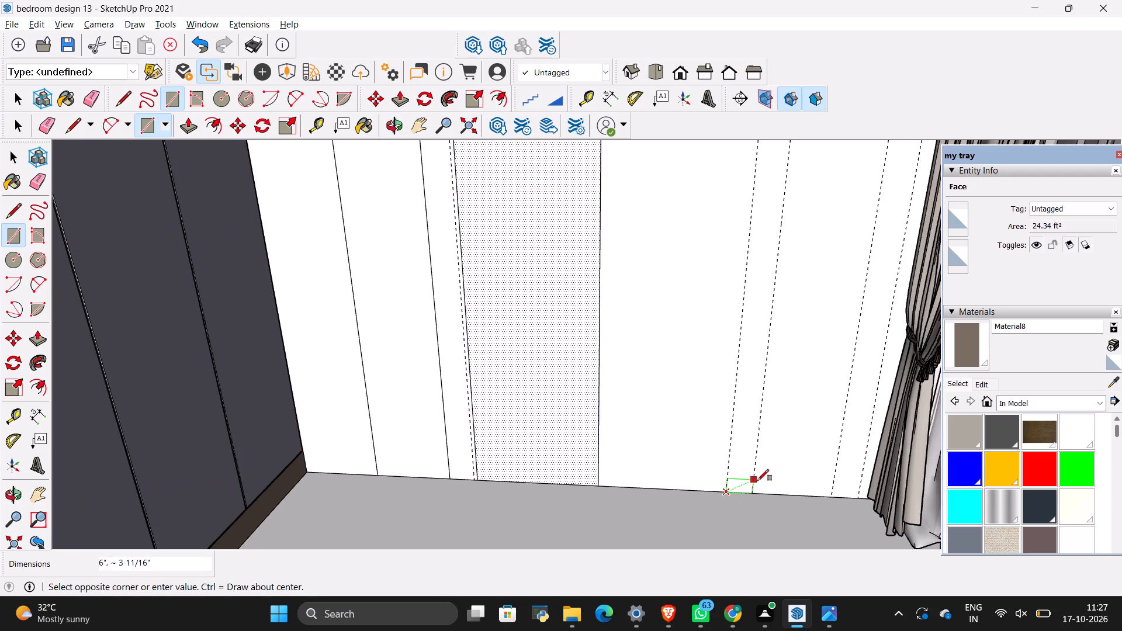
scroll(763, 464, down, 11)
scroll(774, 266, up, 5)
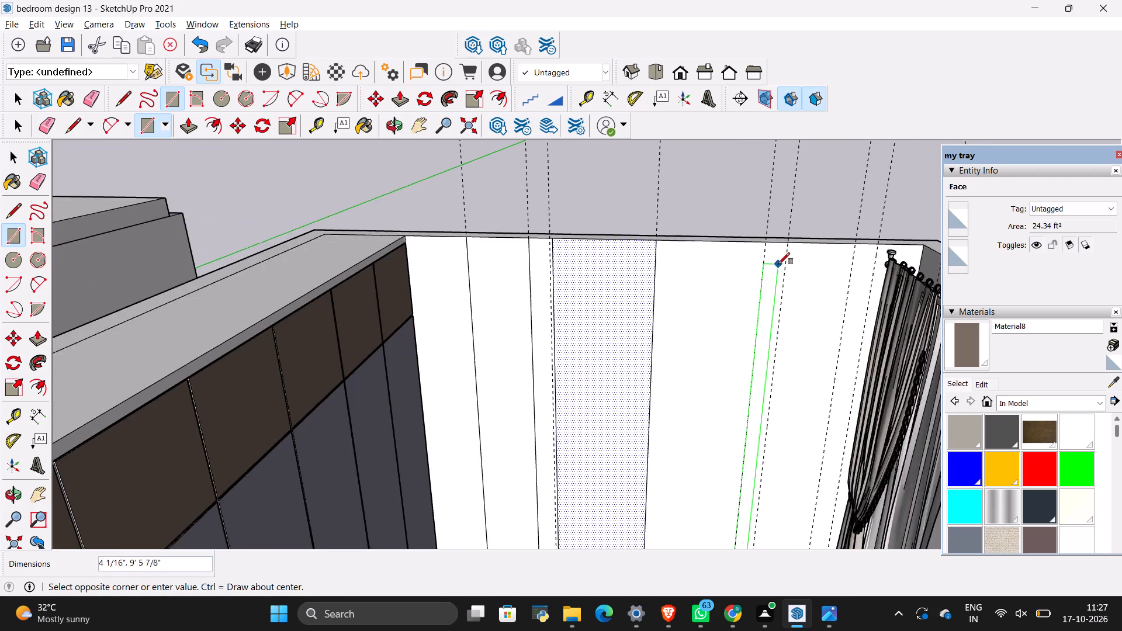
scroll(782, 251, up, 5)
click(792, 242)
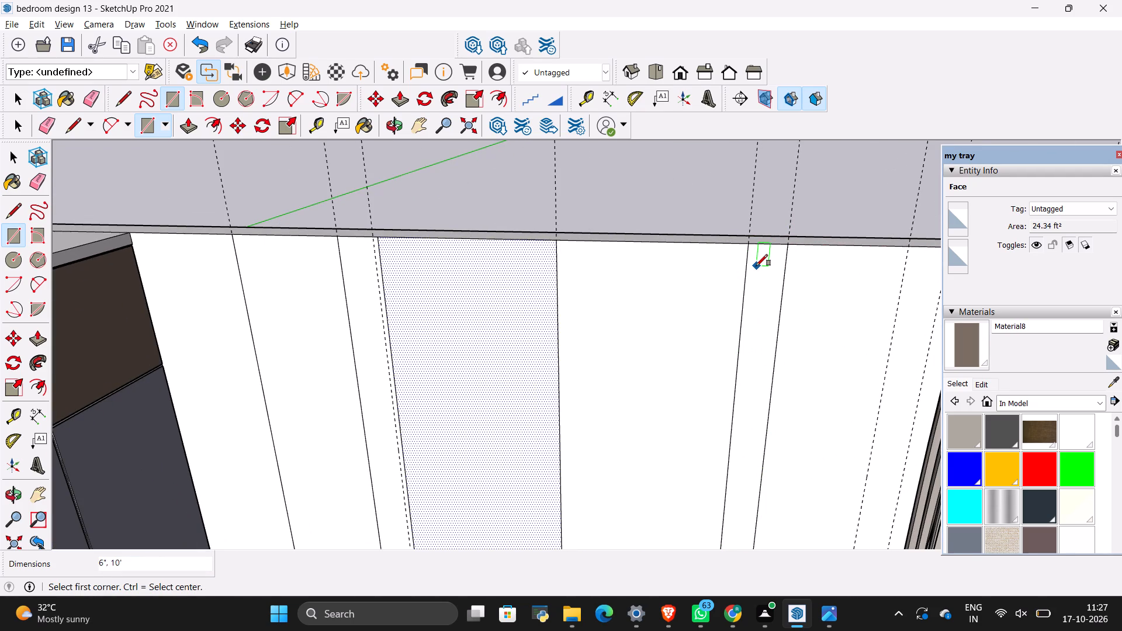
Draw a full-height 1'6" by 10' rectangle on the back wall between the narrow 6" strip and the guide nearer the curtain.
scroll(618, 299, down, 8)
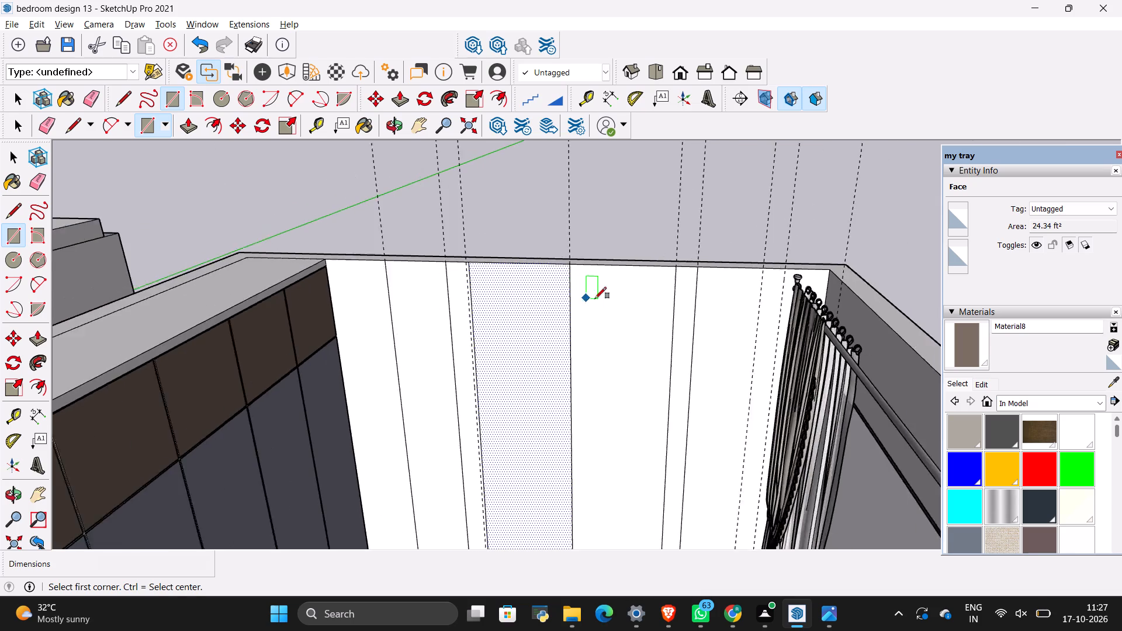
scroll(595, 299, down, 2)
scroll(663, 399, down, 4)
scroll(684, 495, up, 2)
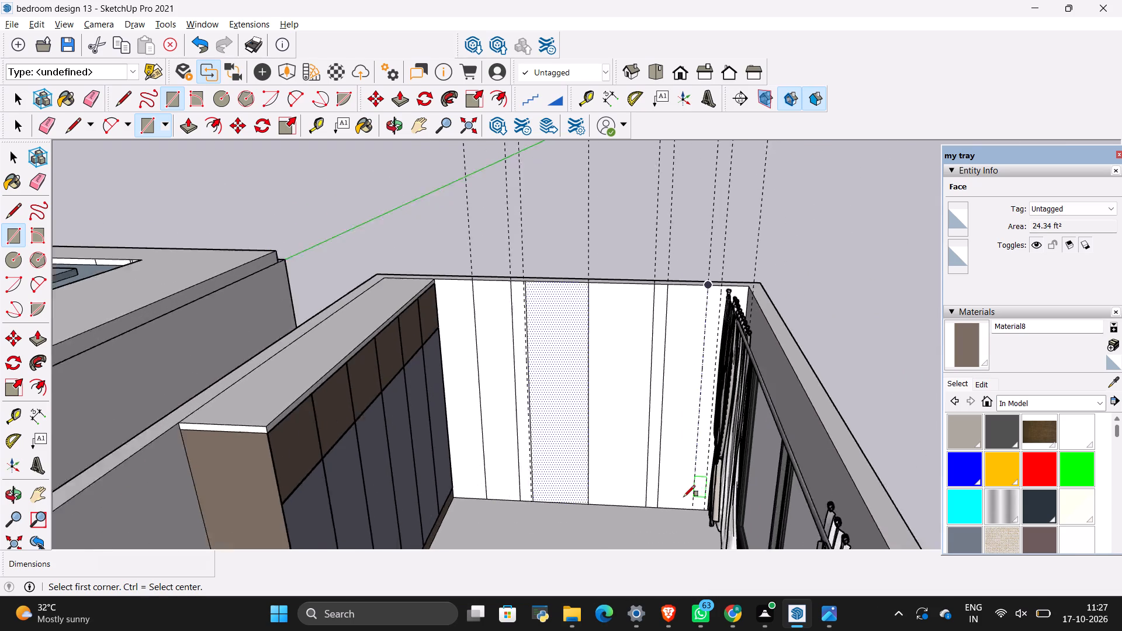
scroll(684, 497, up, 2)
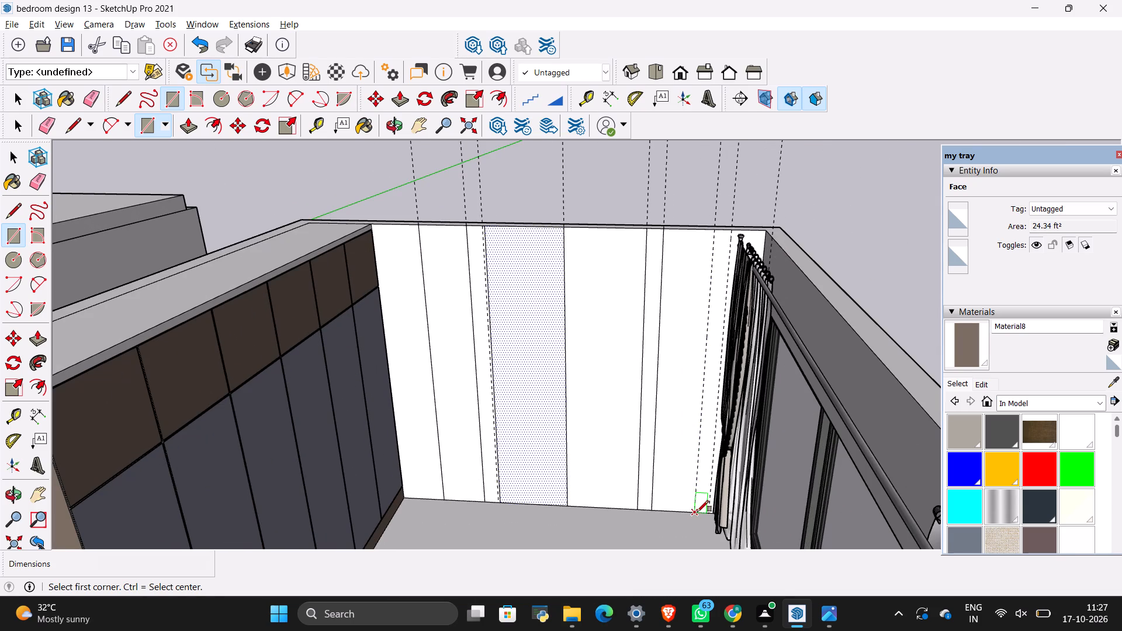
click(695, 512)
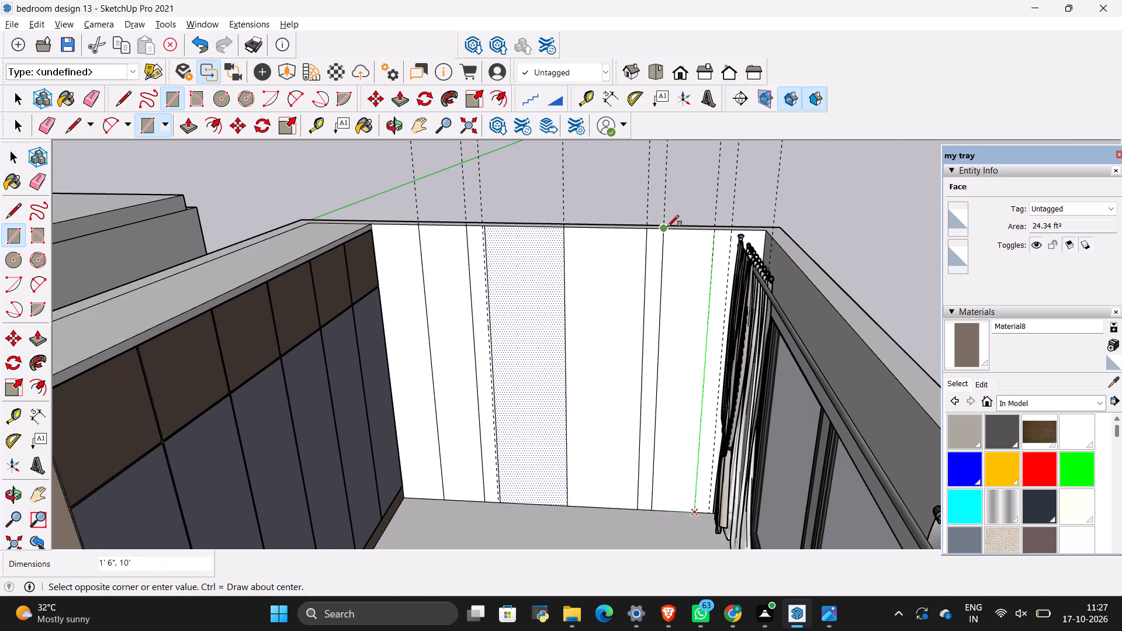
click(667, 227)
Check the back wall's panel faces by selecting them one after another.
key(space)
click(635, 274)
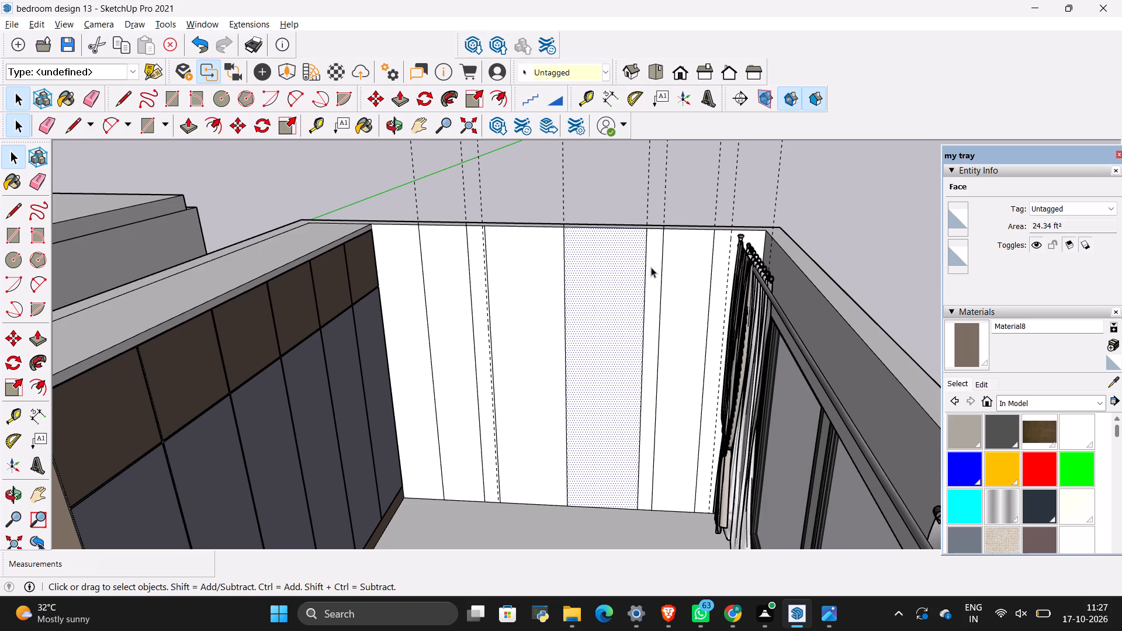
click(650, 267)
click(664, 256)
click(529, 246)
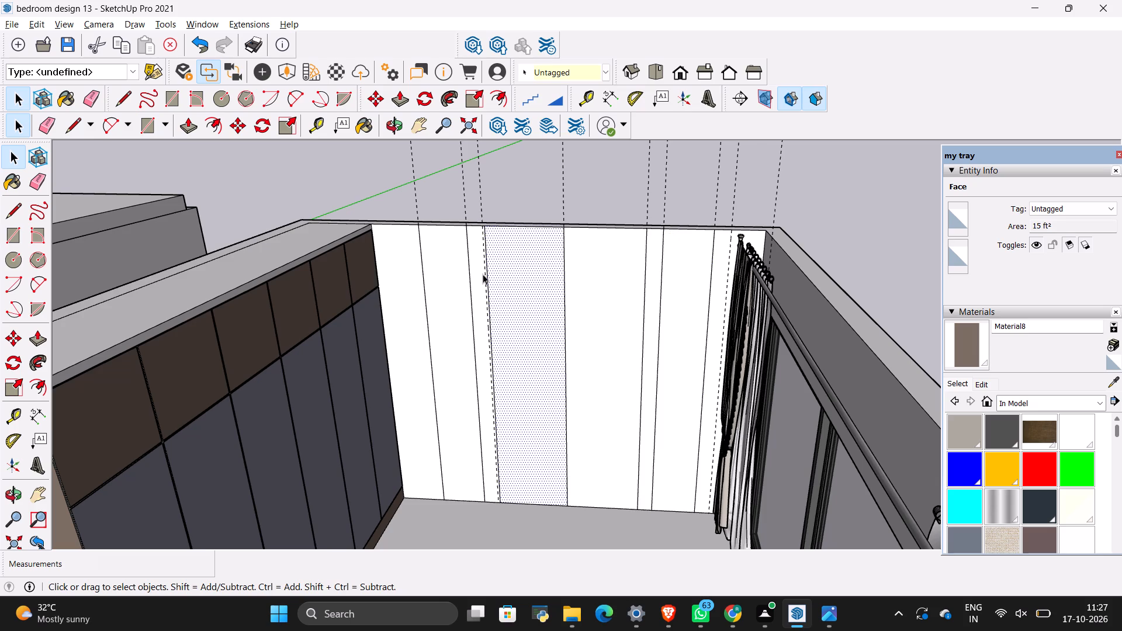
click(474, 269)
click(455, 279)
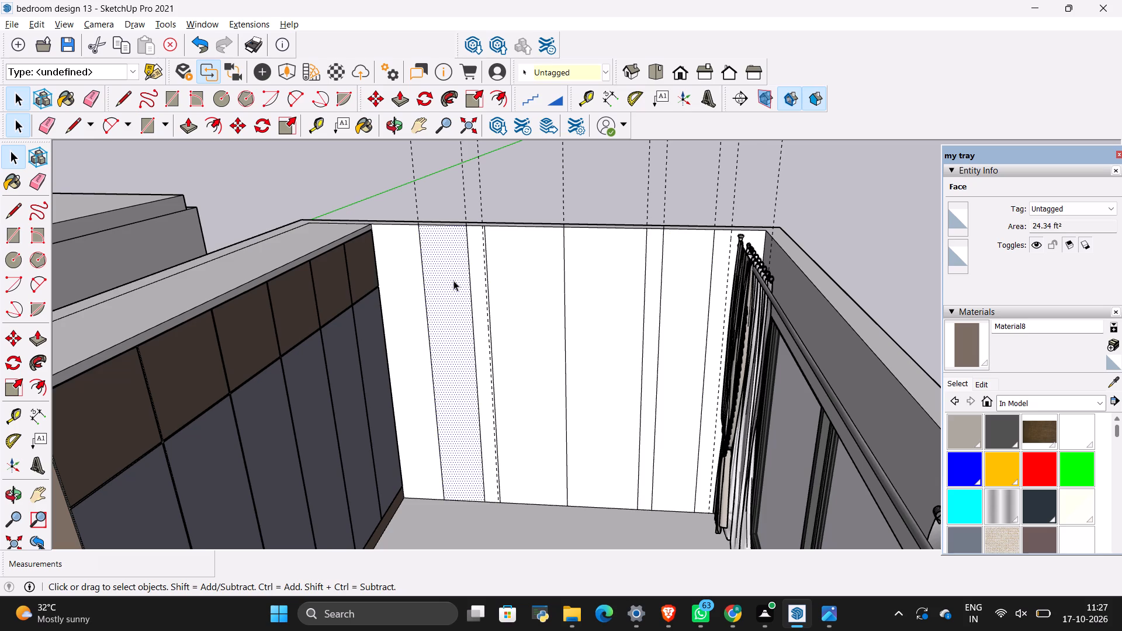
Erase the vertical panel guides crossing the back wall, keeping only the guide at the curtain-side corner.
key(e)
drag(408, 195, 483, 196)
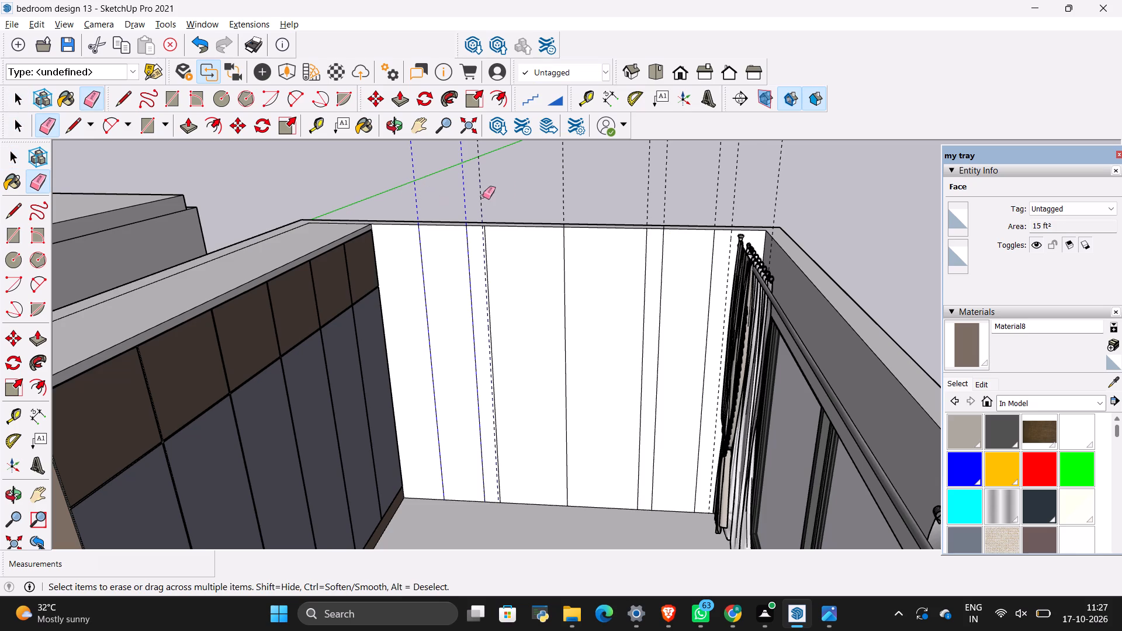
drag(483, 196, 727, 189)
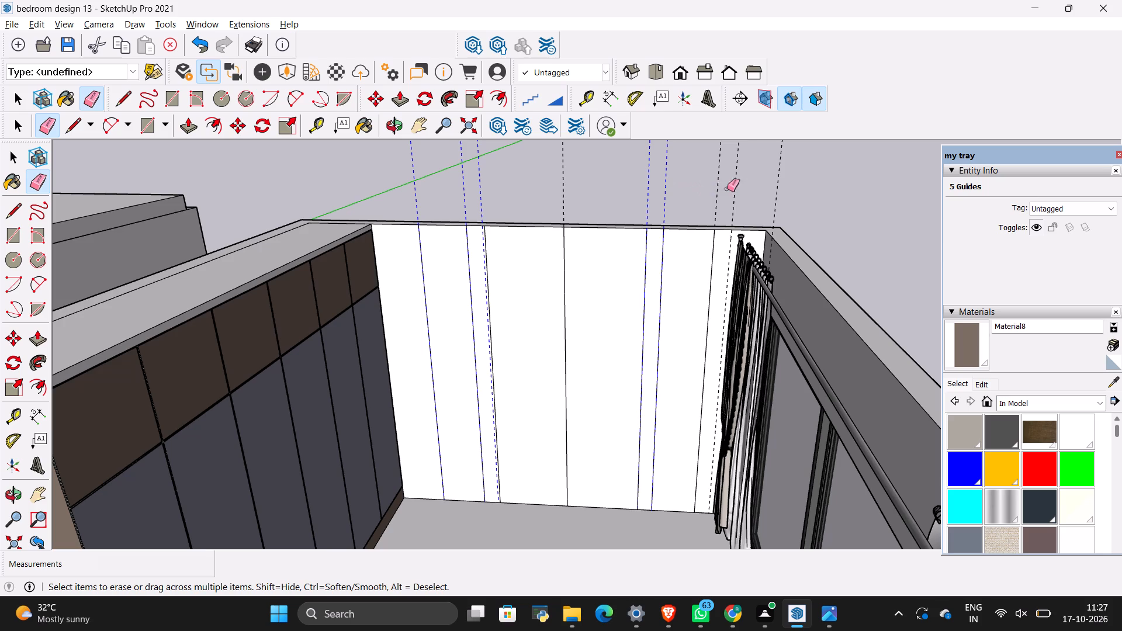
drag(727, 189, 738, 190)
drag(572, 196, 558, 202)
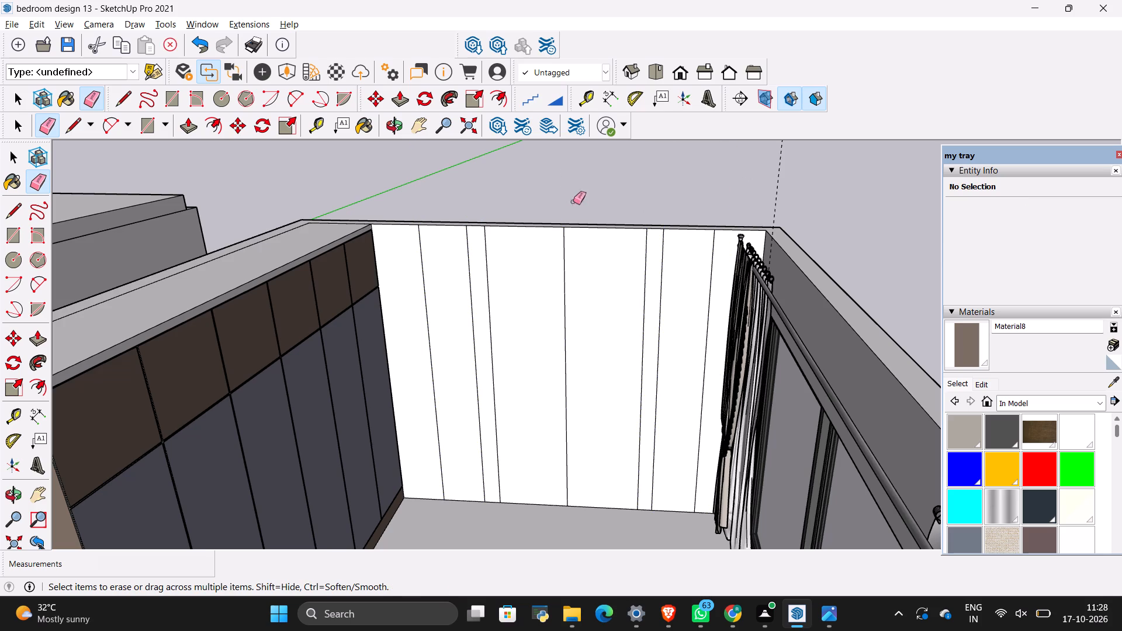
key(space)
click(586, 200)
Compare the back wall's panel layout with the arched headboard wall in the reference photo.
scroll(533, 295, down, 5)
scroll(522, 357, up, 4)
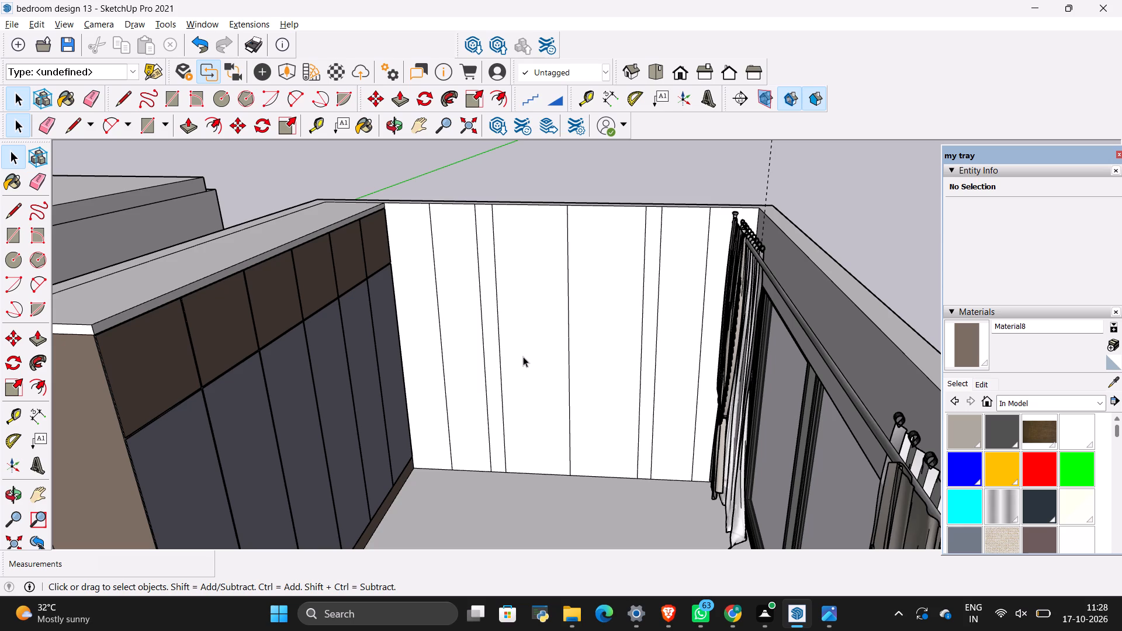
key(alt+Tab)
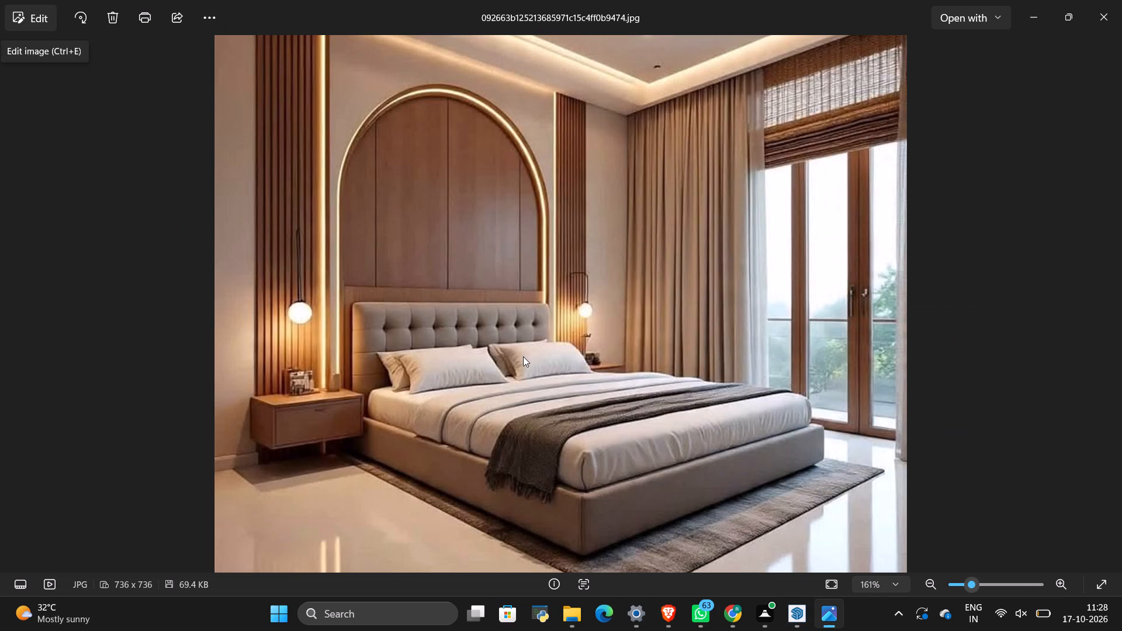
key(alt+Tab)
key(alt+Tab)
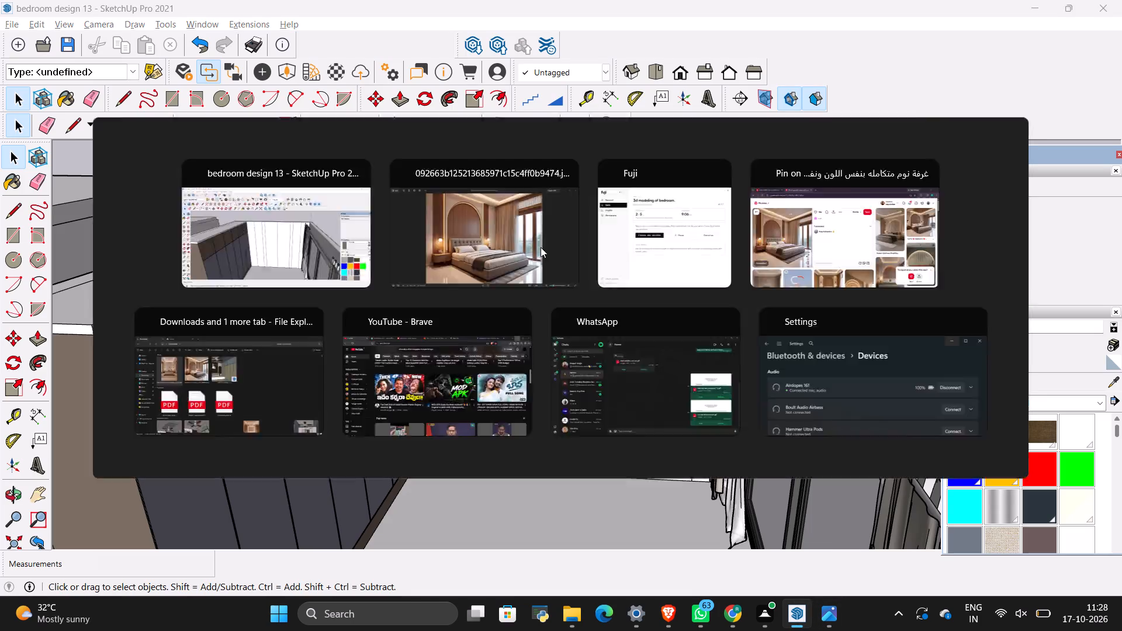
key(alt+Tab)
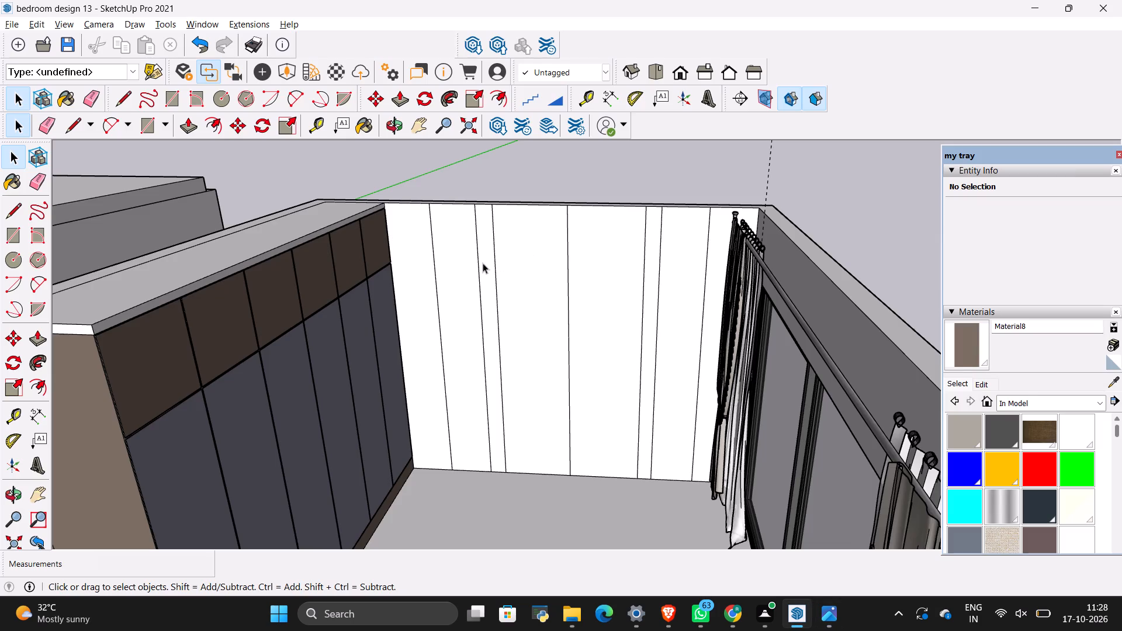
key(alt+Tab)
key(alt+Tab)
Place a horizontal guide on the back wall 1' below its top edge, checking against the reference photo.
key(t)
click(552, 207)
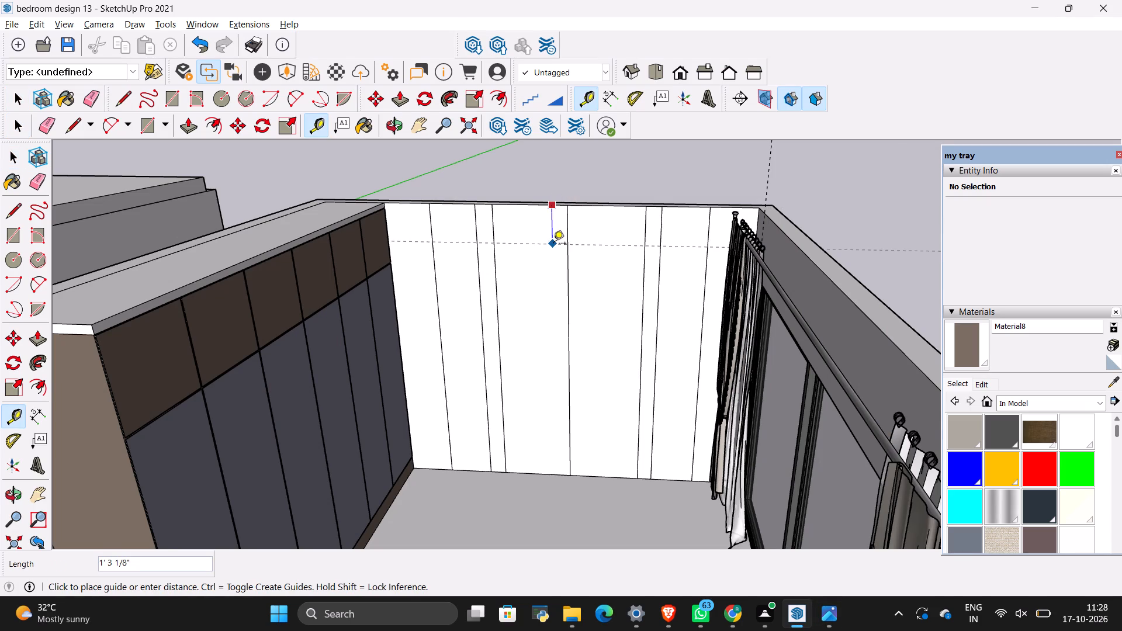
key(alt+Tab)
key(alt+Tab)
key(BackSpace)
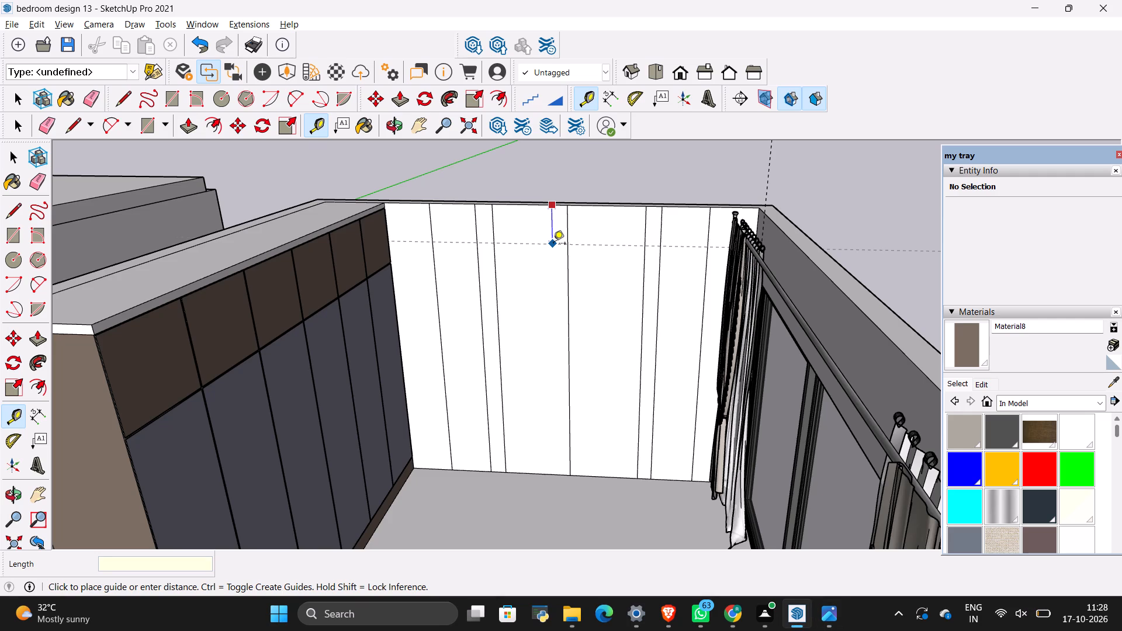
key(1)
key(apostrophe)
key(Return)
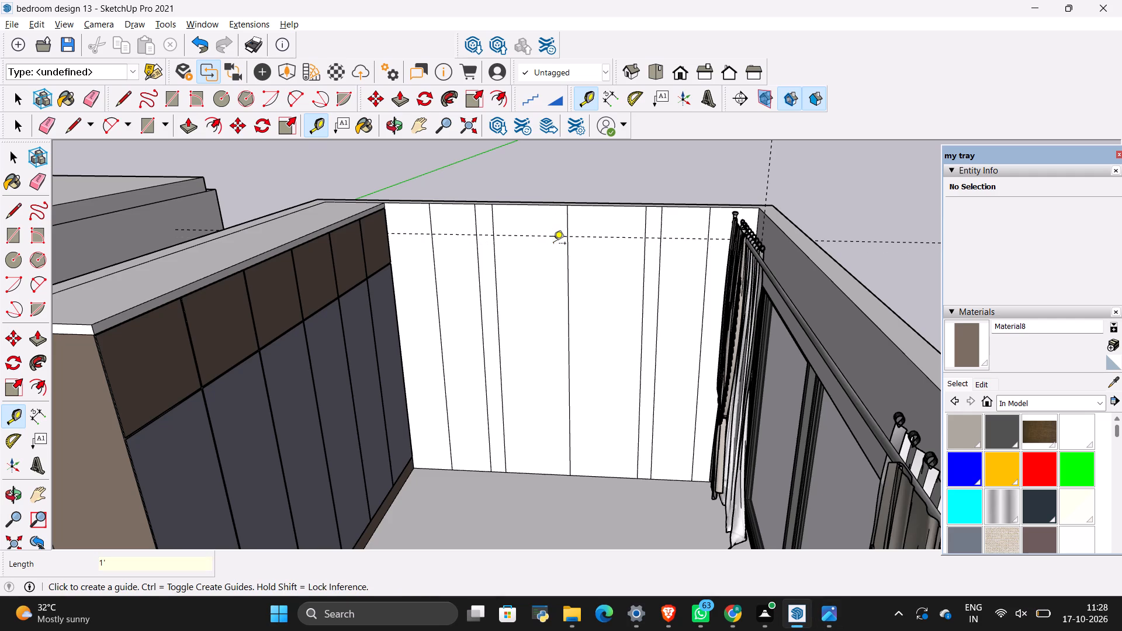
Place a second horizontal guide 1'6" below the first one, after checking the arch in the reference photo.
key(alt+Tab)
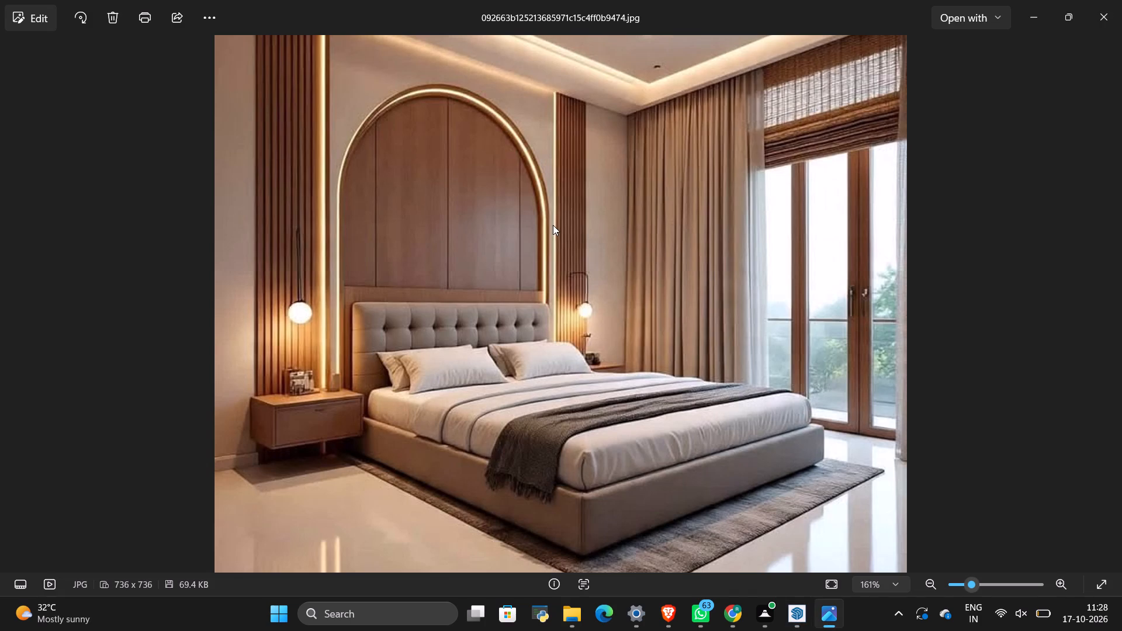
key(alt+Tab)
click(527, 236)
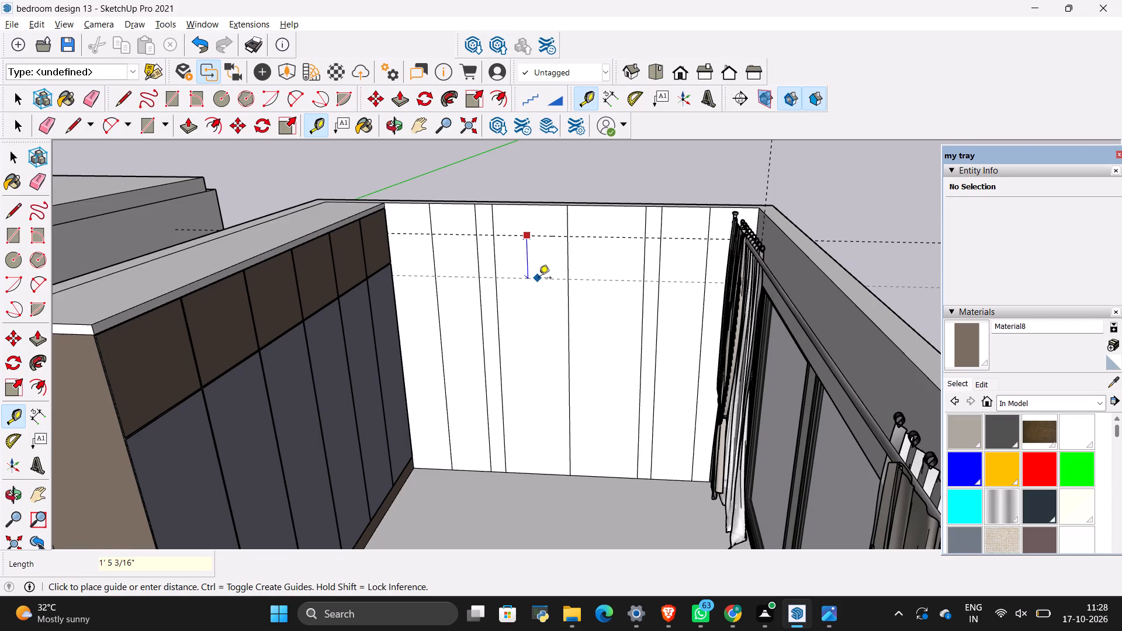
key(BackSpace)
text(1'6)
key(shift+quotedbl)
key(Return)
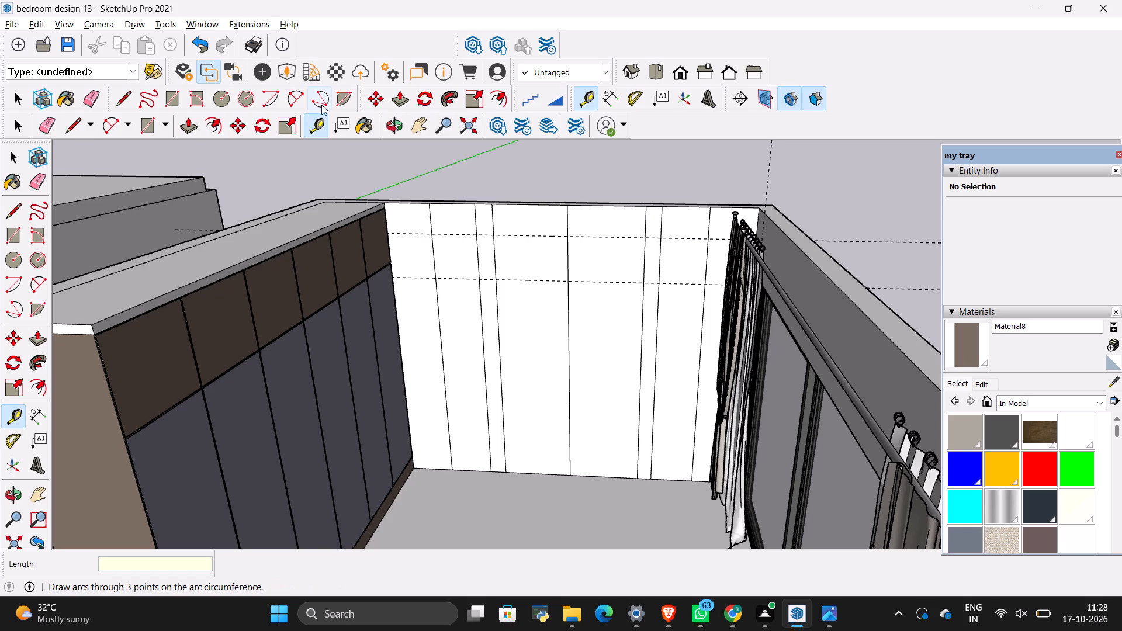
Draw a 2-point arc across the two central panels, ending on the lower guide, with a 1'6" bulge up to the upper guide.
click(297, 96)
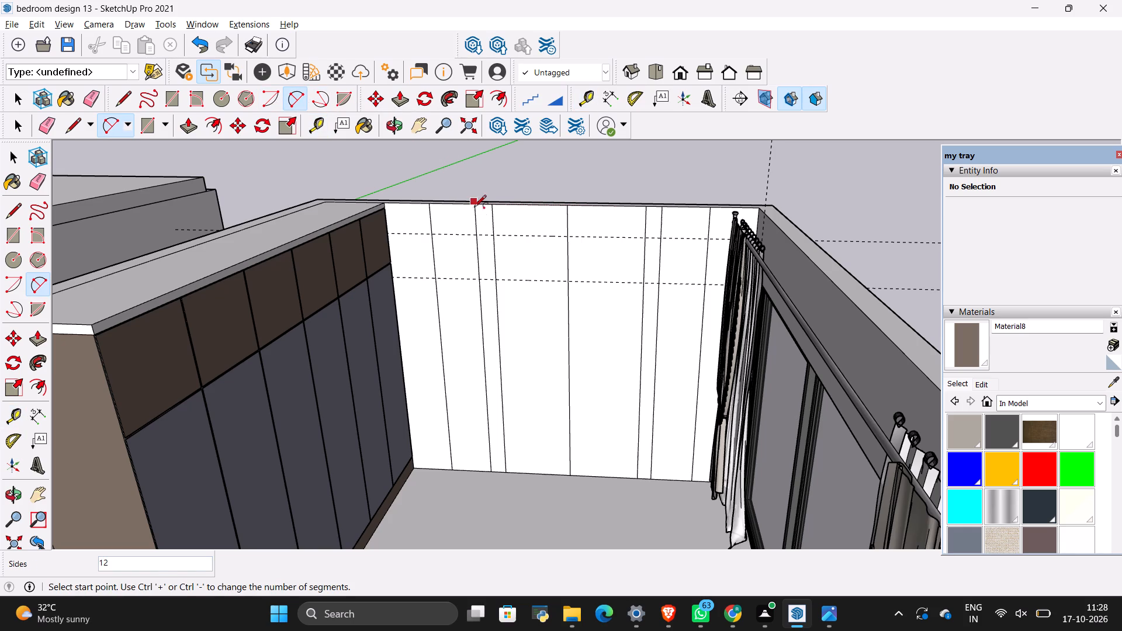
click(494, 282)
click(642, 285)
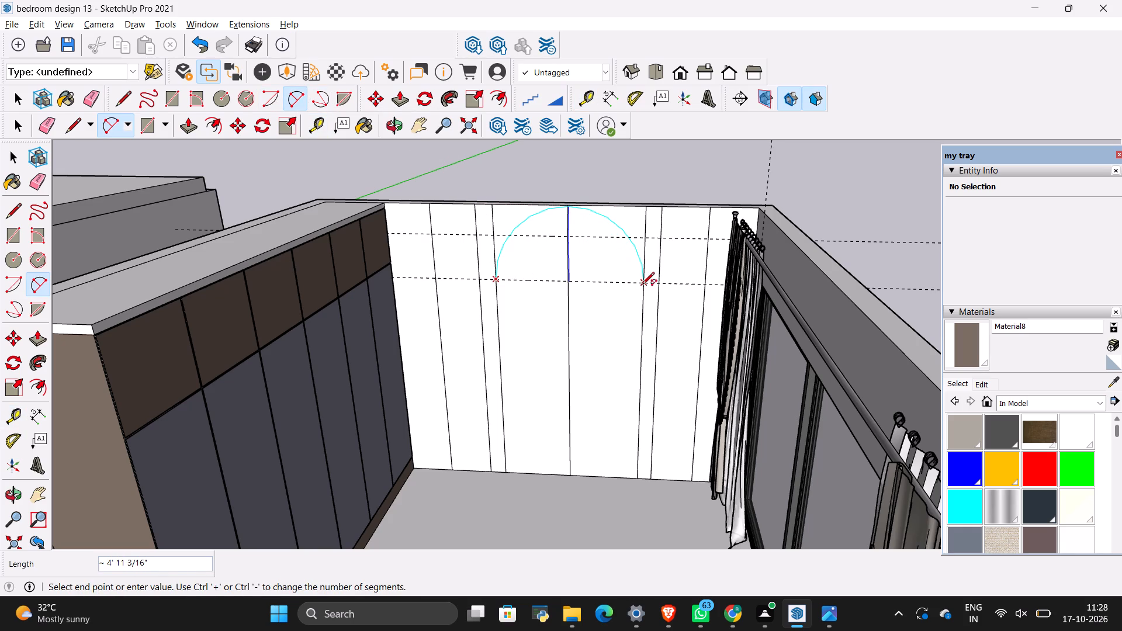
click(566, 237)
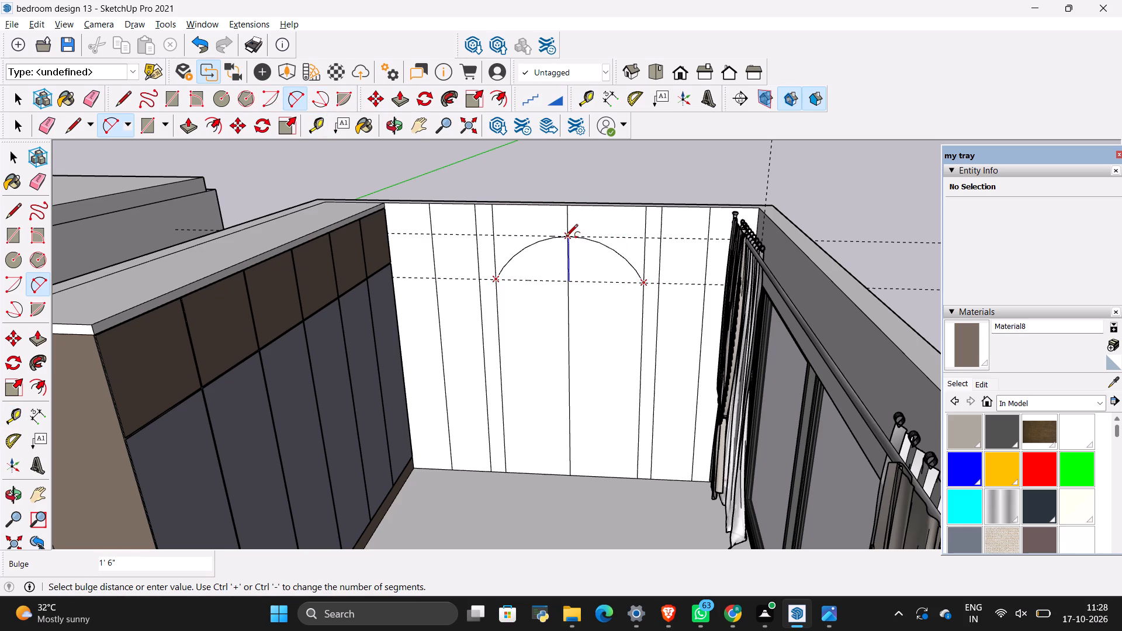
key(space)
Erase the central vertical line below and above the arc, along with the upper horizontal guide.
scroll(540, 242, up, 2)
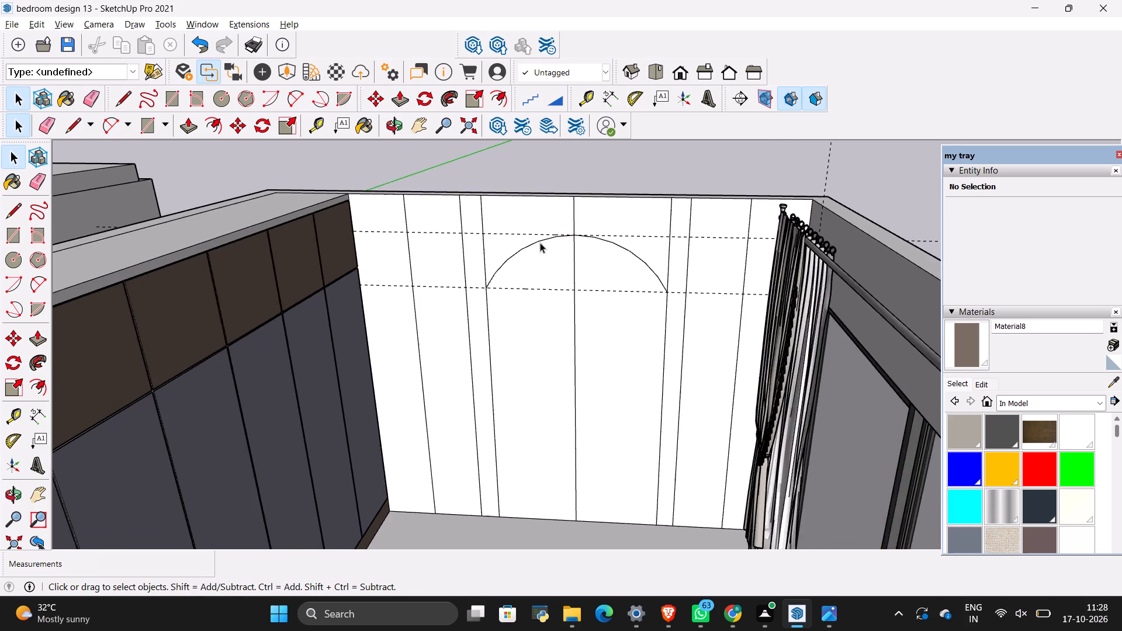
scroll(540, 242, up, 3)
click(540, 241)
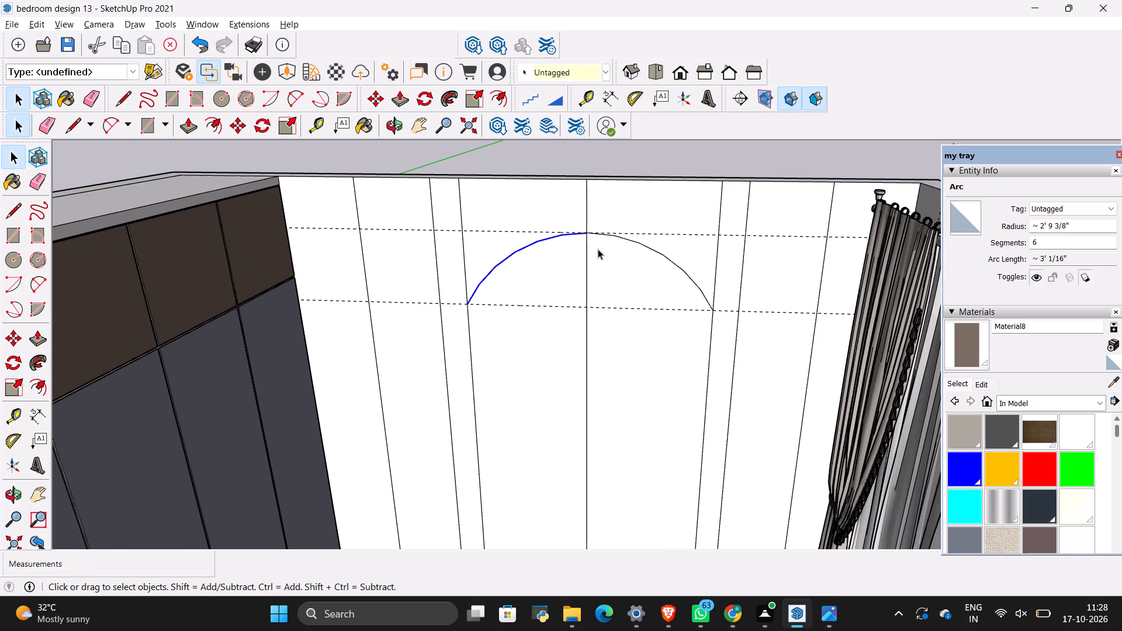
key(e)
drag(598, 266, 570, 281)
key(space)
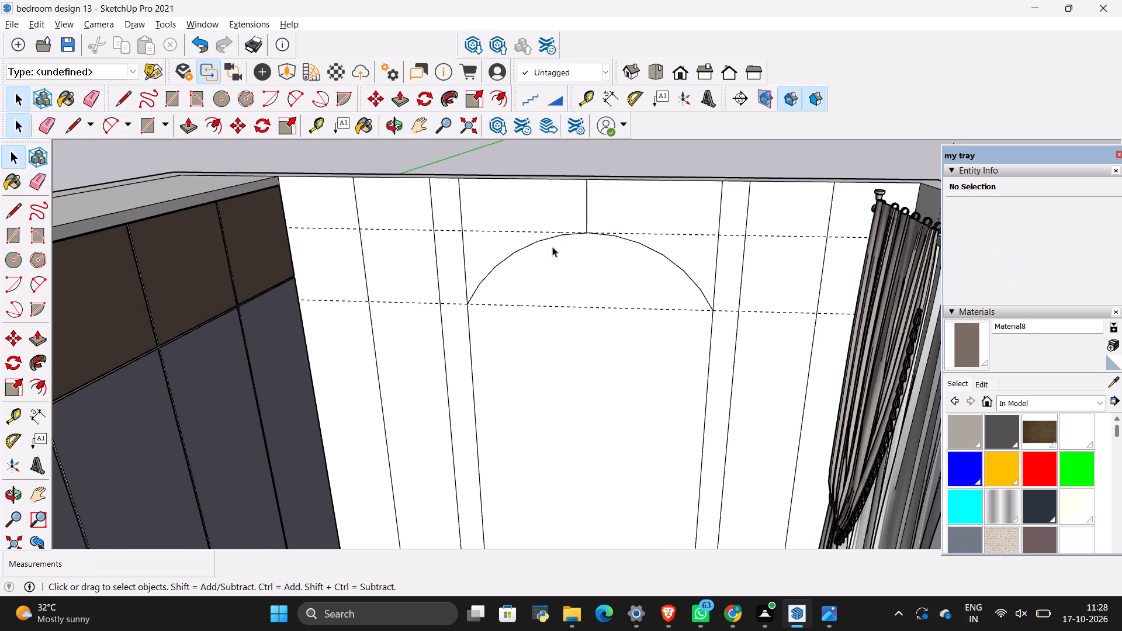
click(546, 241)
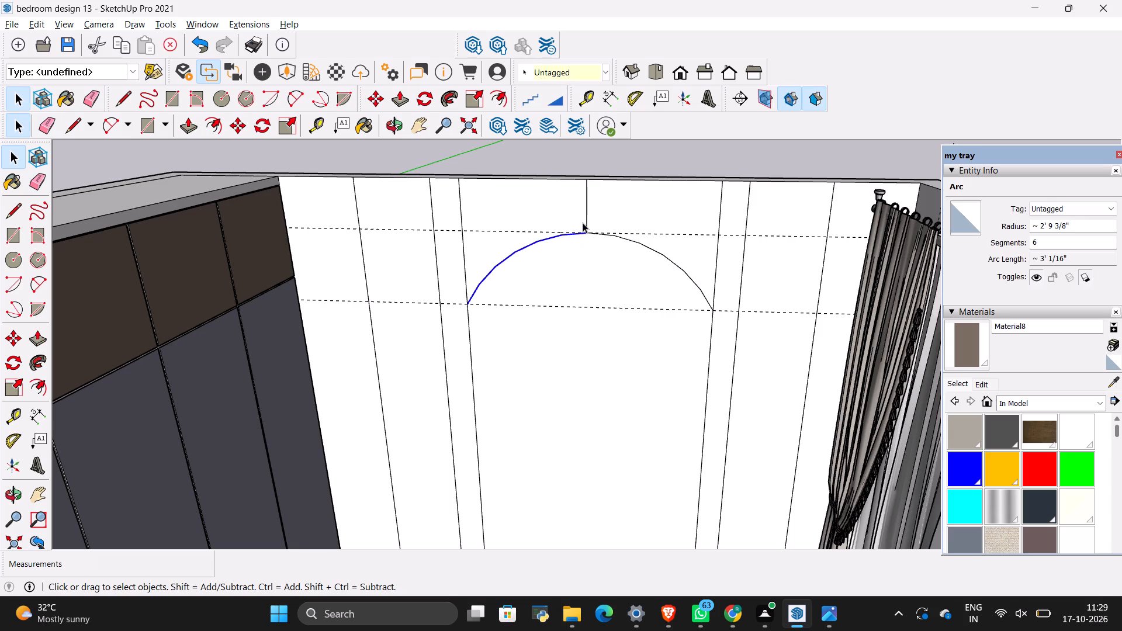
key(e)
drag(664, 220, 680, 242)
drag(606, 209, 567, 207)
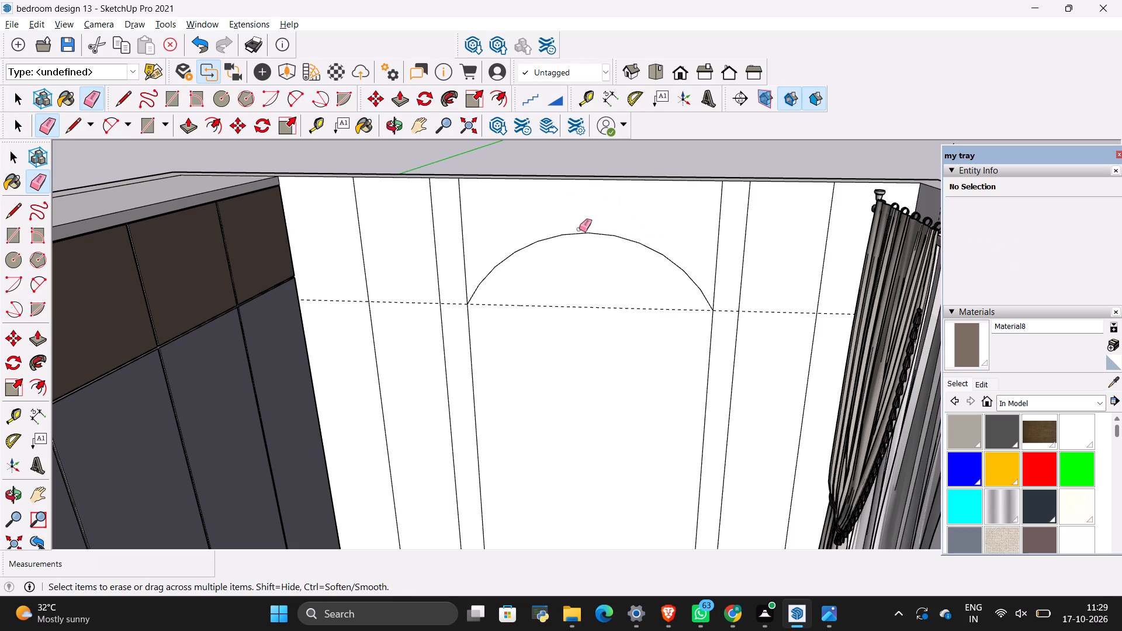
Set the arc's segments to 130.
key(space)
click(580, 232)
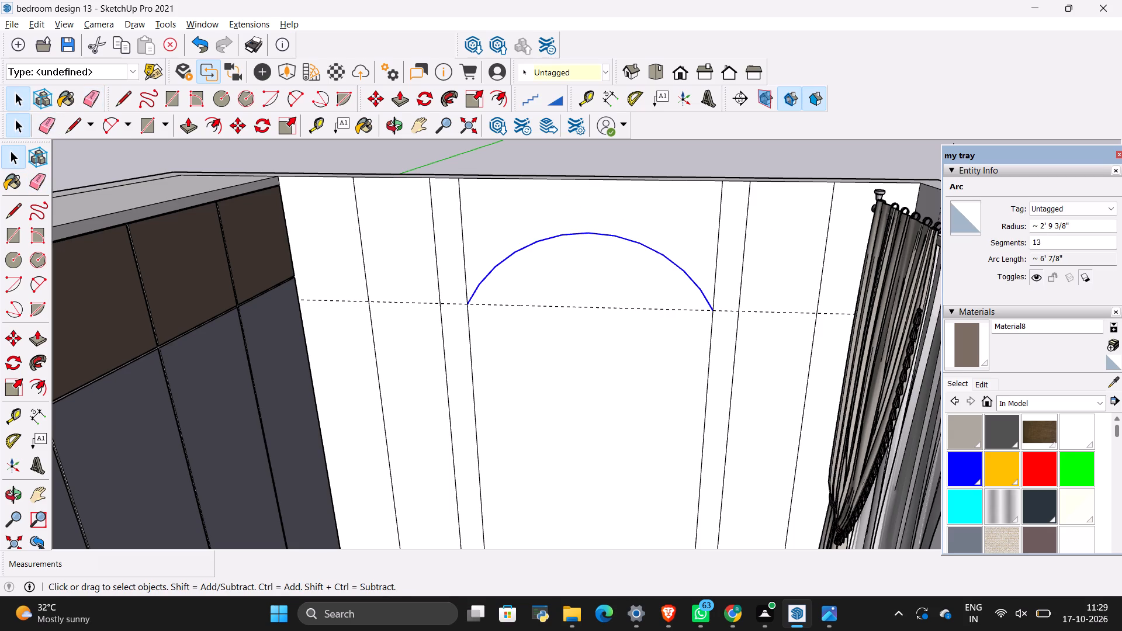
click(1042, 238)
key(0)
key(Return)
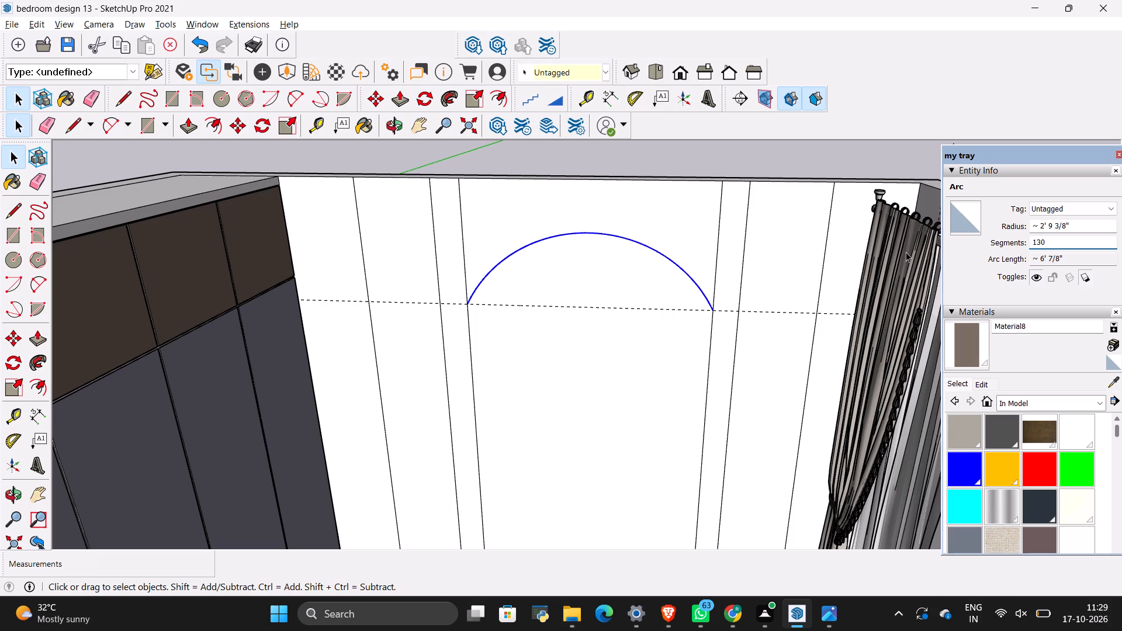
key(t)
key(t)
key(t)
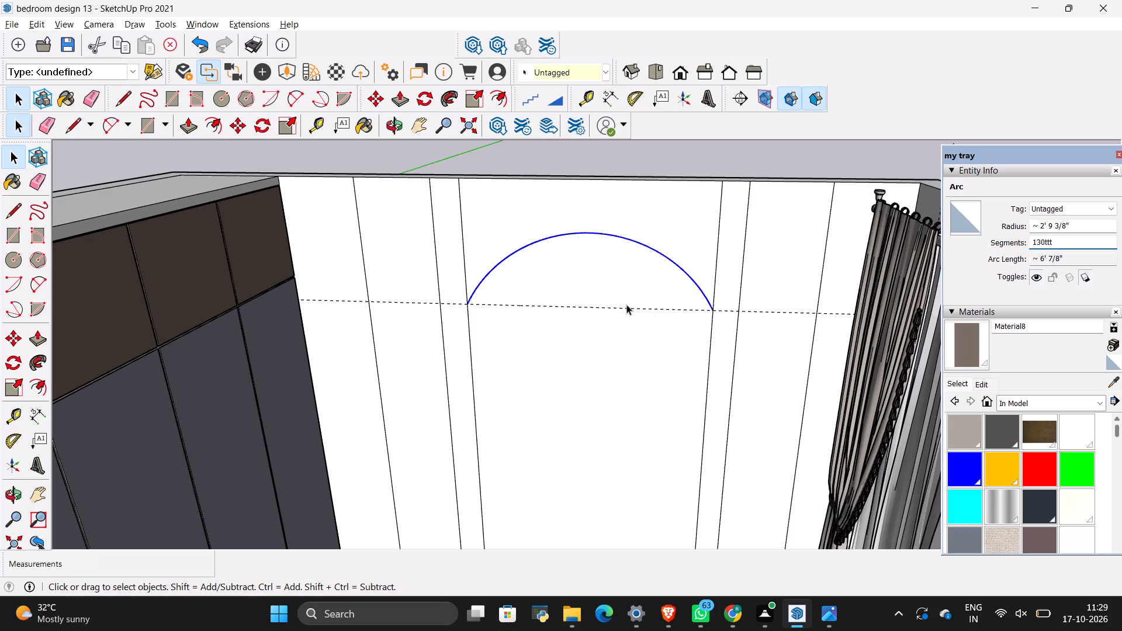
Place a horizontal guide 1' below the existing guide at the base of the arch curve.
key(space)
click(625, 314)
key(t)
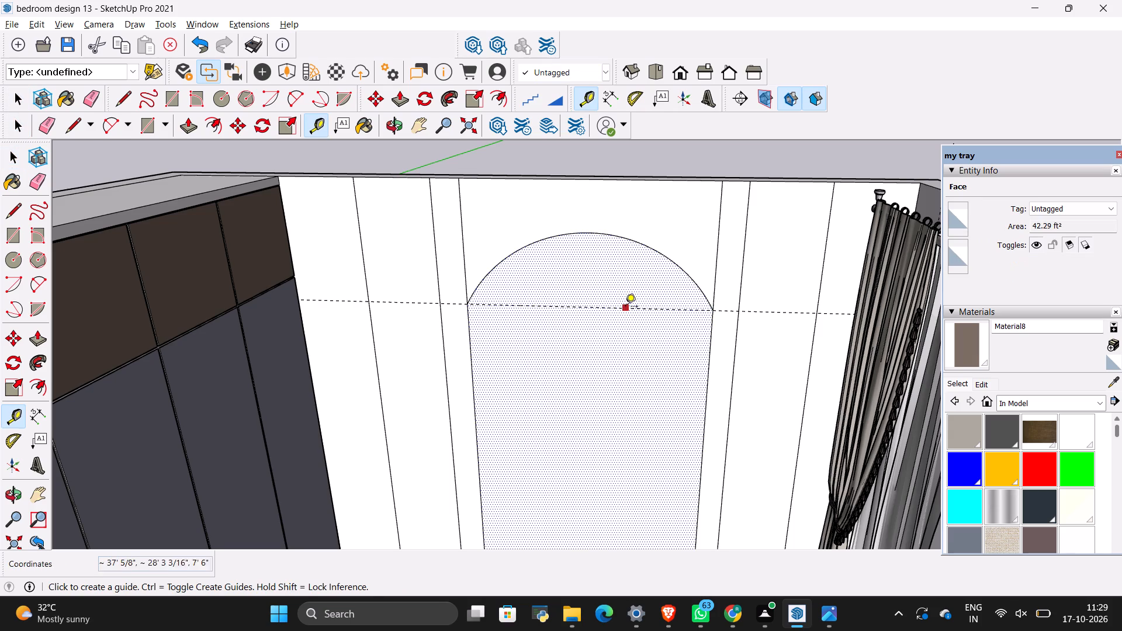
click(625, 307)
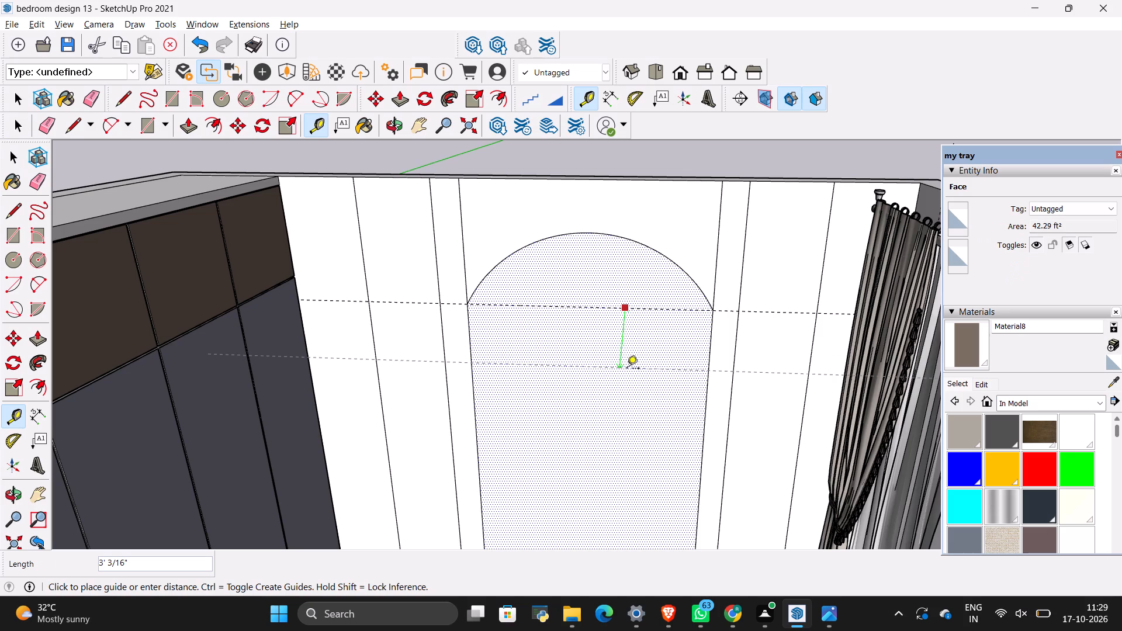
key(BackSpace)
text(1')
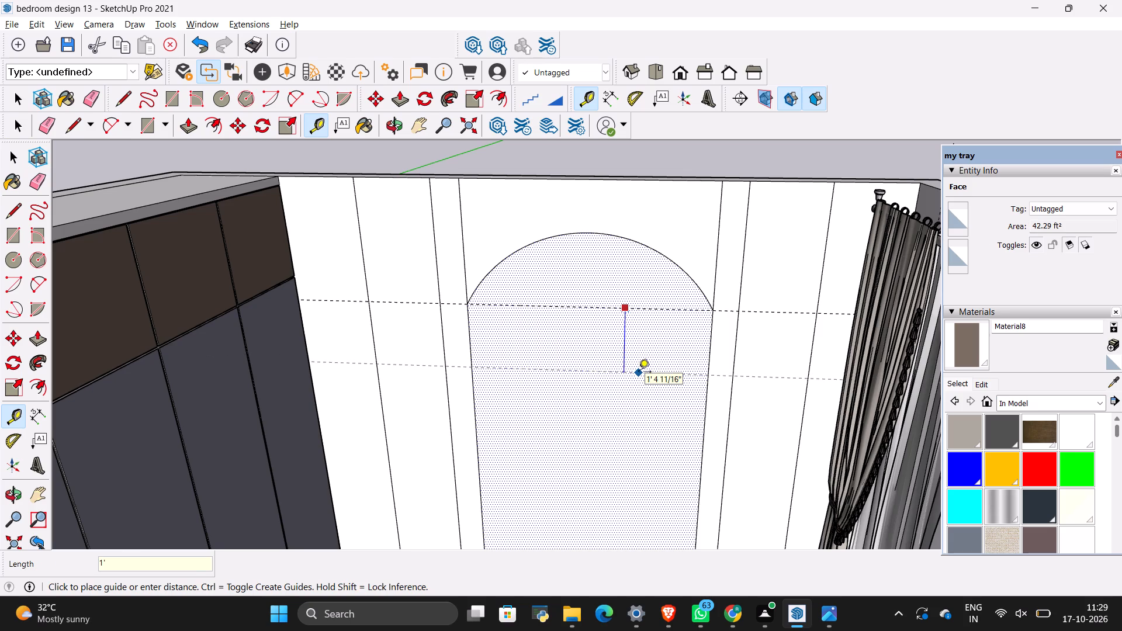
key(Return)
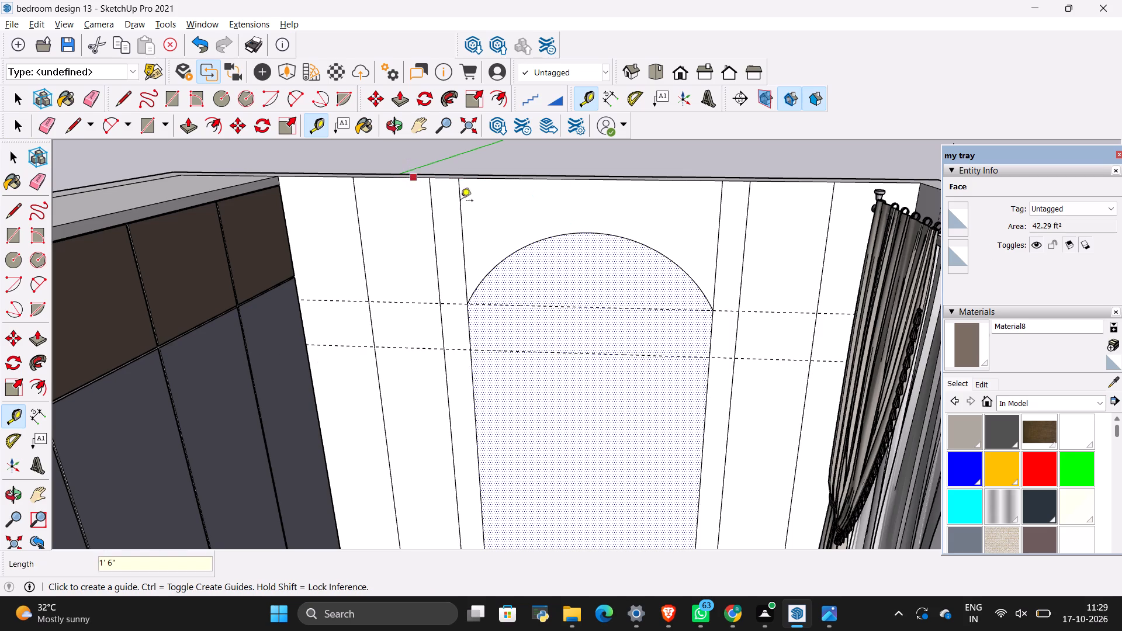
Replace the arch curve with a 2-point arc between the panel's side lines on the lower guide, with a bulge of about 2' 5 5/8".
key(e)
drag(525, 221, 579, 265)
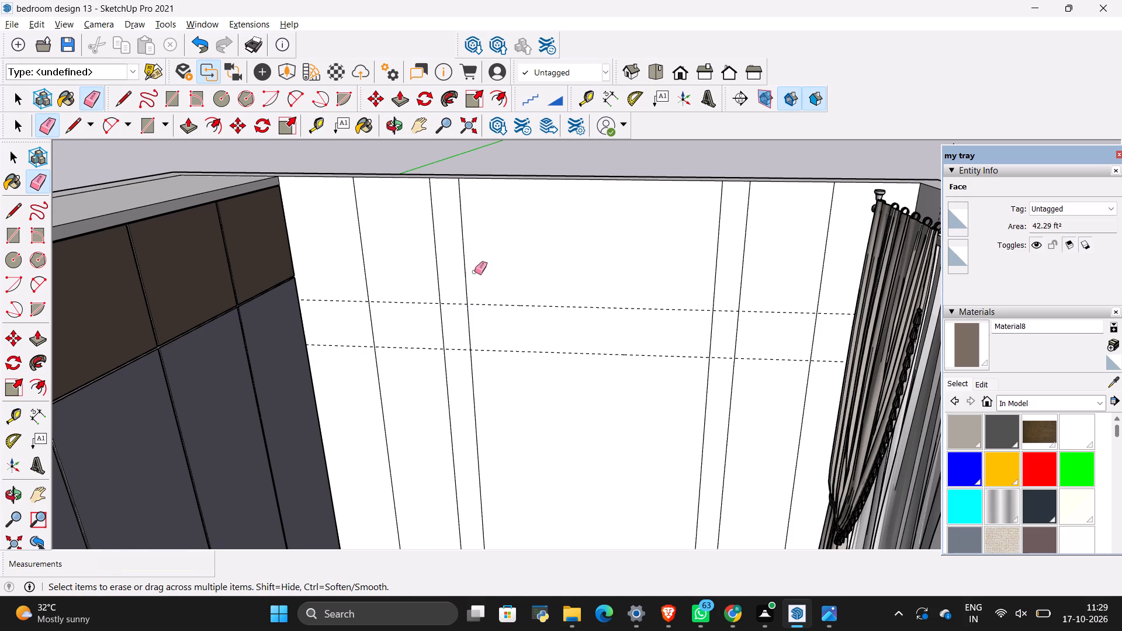
click(294, 98)
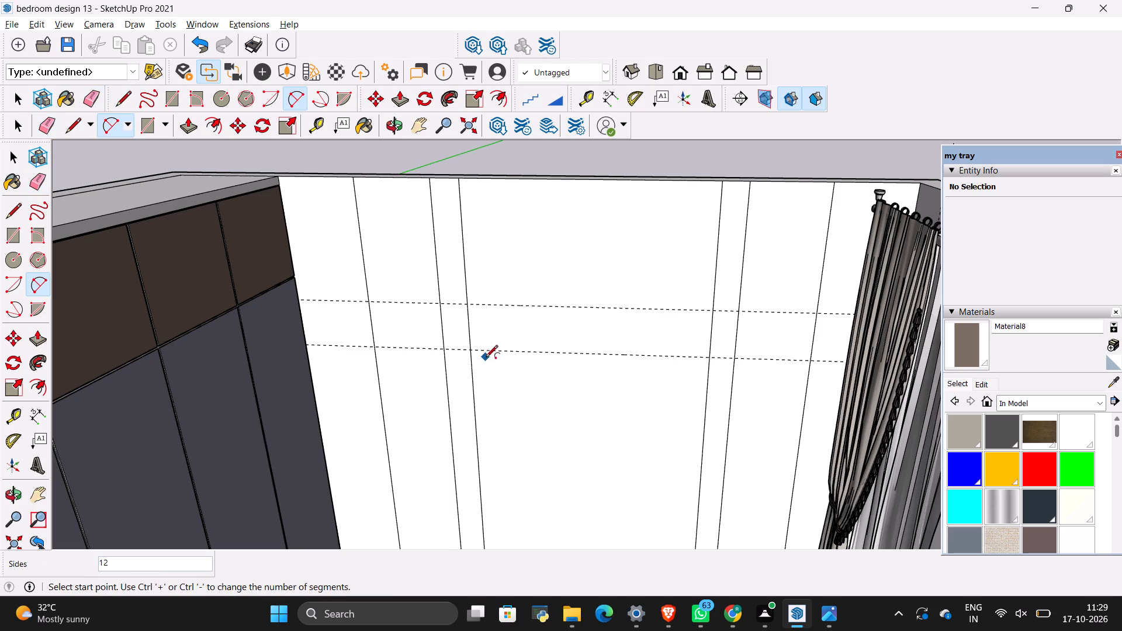
click(470, 353)
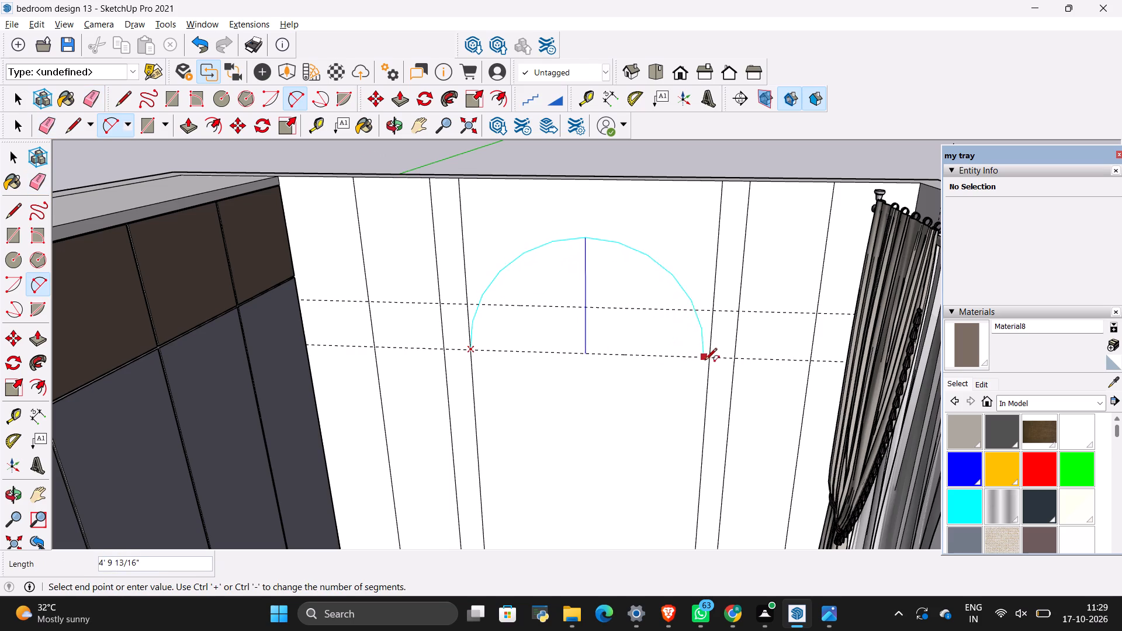
click(708, 361)
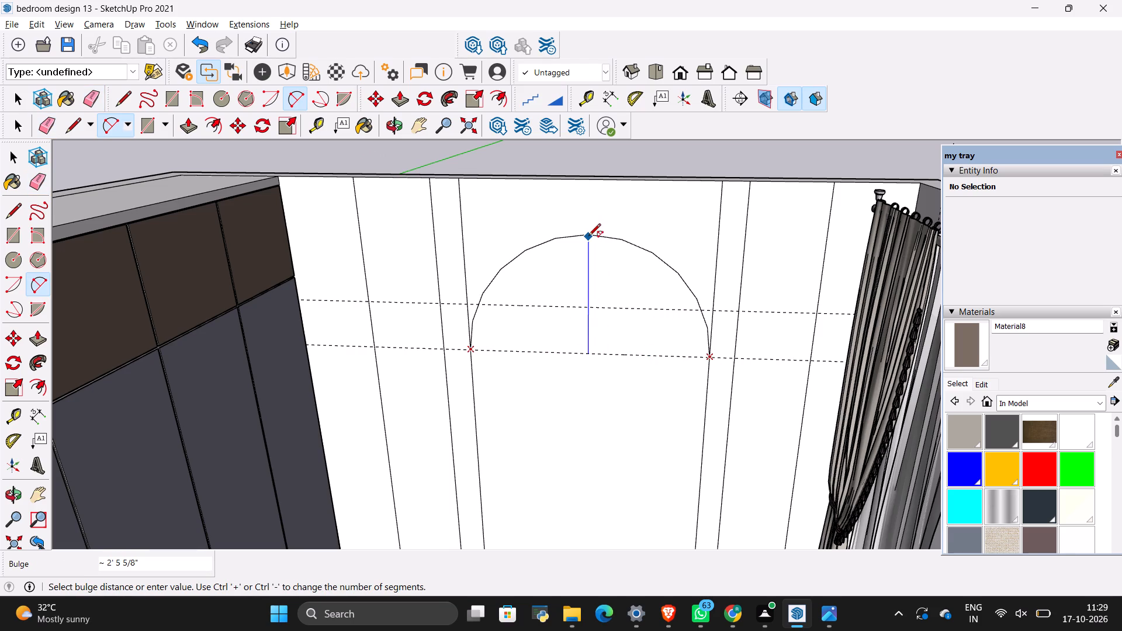
click(589, 237)
Set the new arc's segments to 120.
key(space)
click(589, 237)
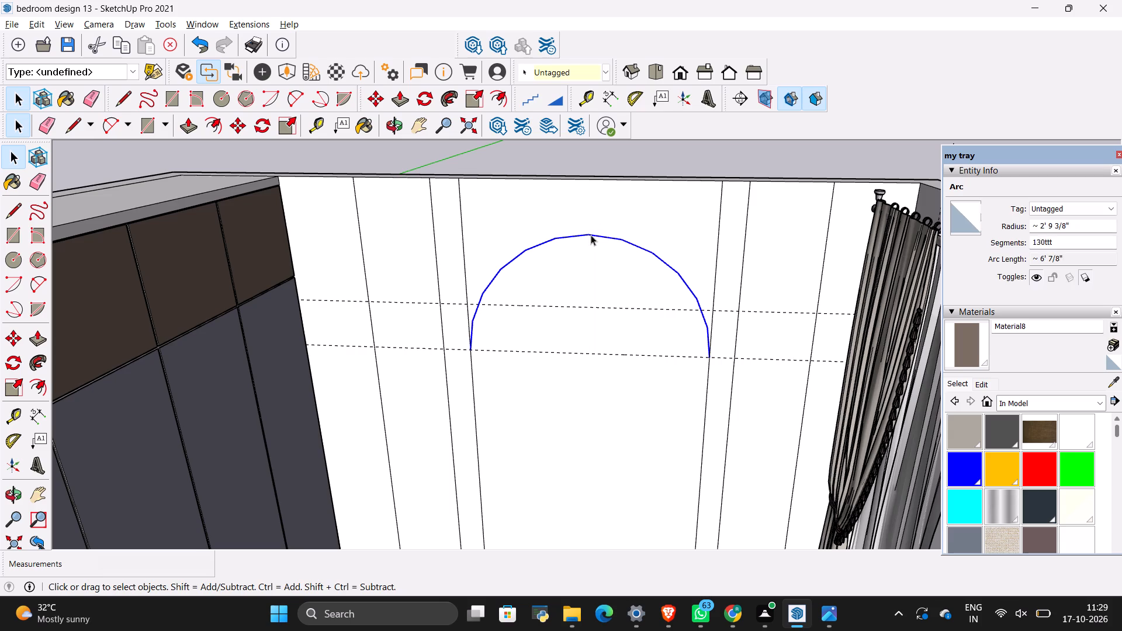
click(1064, 240)
key(0)
key(Return)
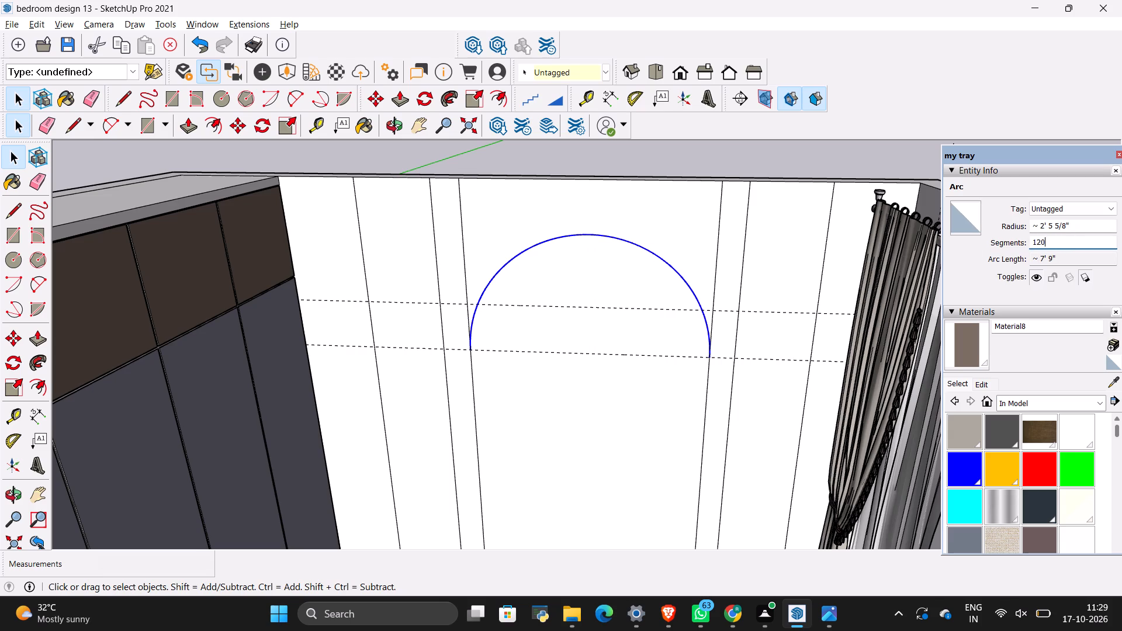
Erase both horizontal guides crossing the arch panel.
key(space)
click(599, 271)
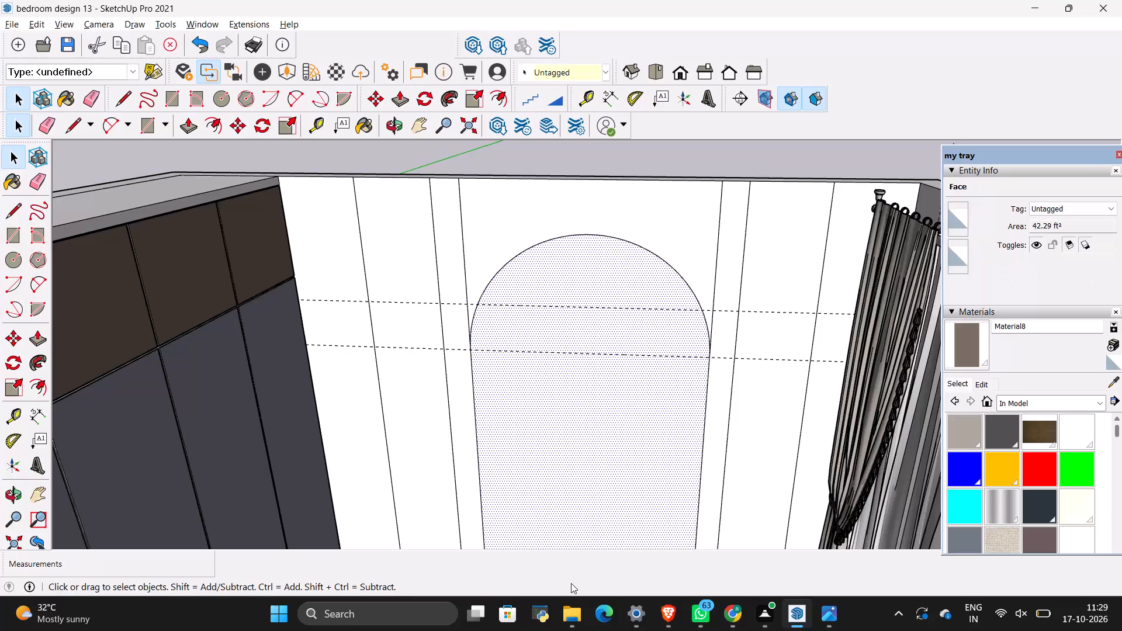
key(e)
drag(601, 292, 616, 372)
key(space)
click(600, 370)
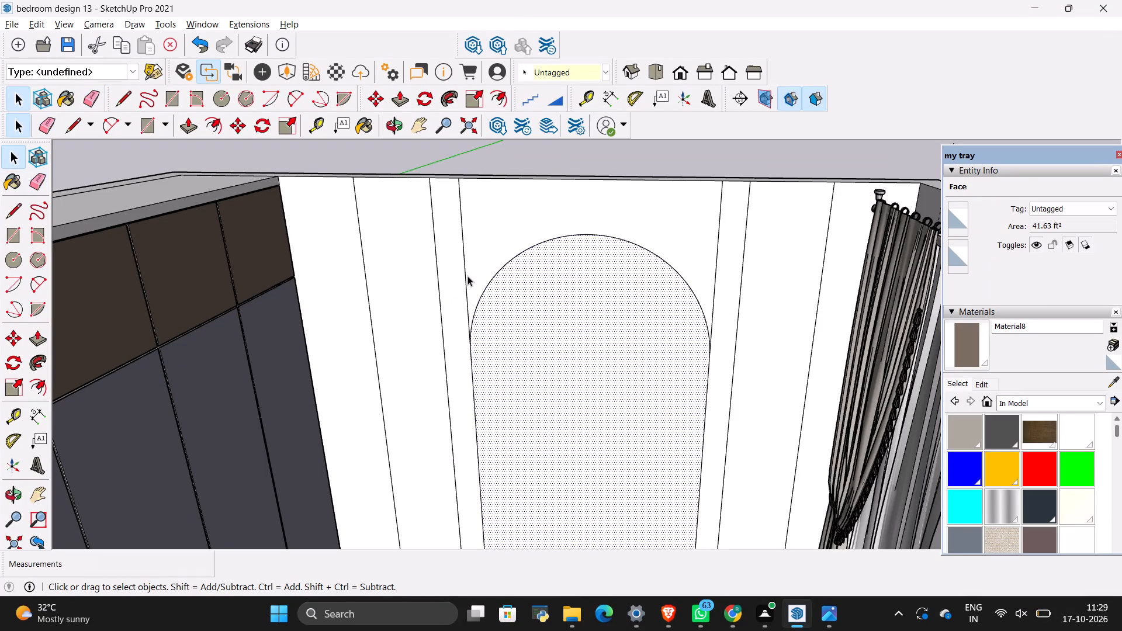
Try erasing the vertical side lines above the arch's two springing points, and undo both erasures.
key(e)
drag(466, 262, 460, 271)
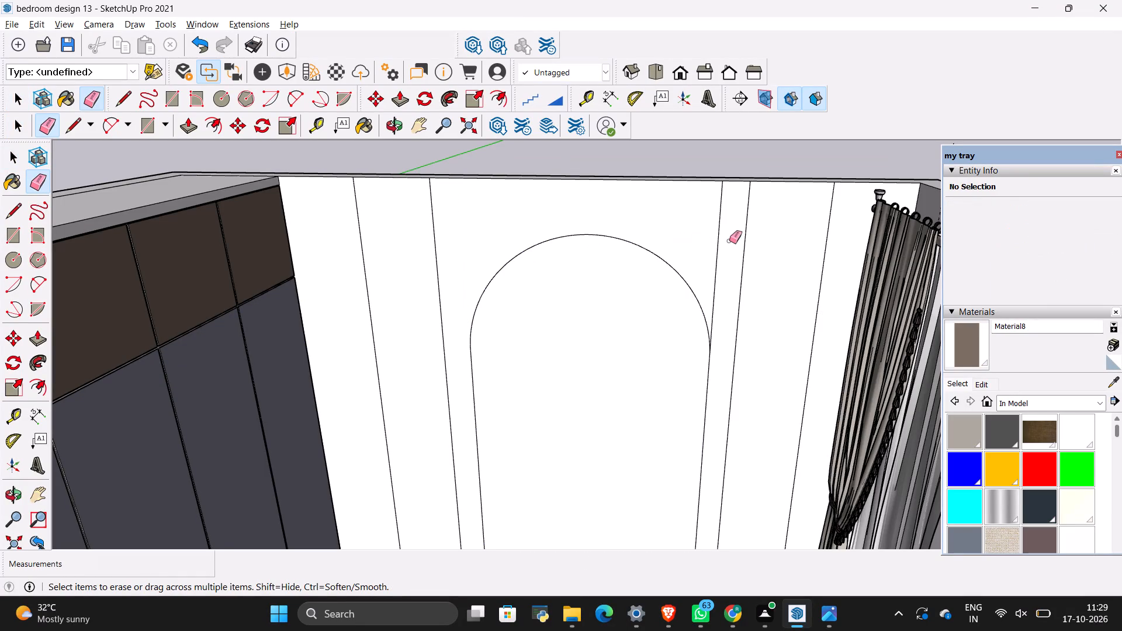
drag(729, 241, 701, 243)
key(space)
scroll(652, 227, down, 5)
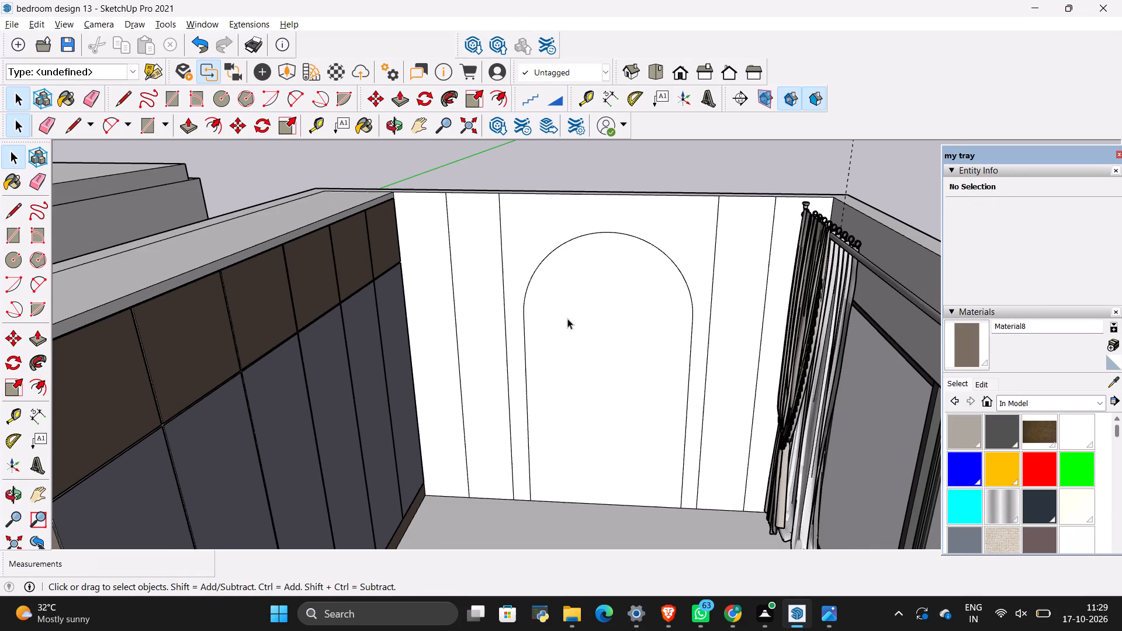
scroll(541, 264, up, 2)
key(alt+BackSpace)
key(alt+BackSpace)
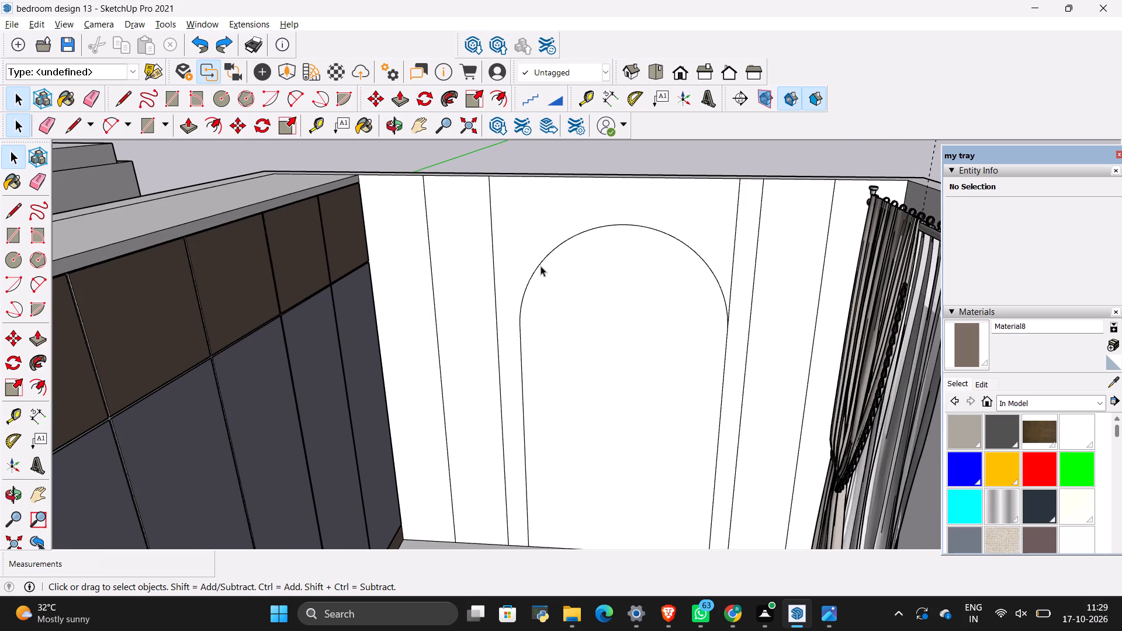
Copy the full-height panel line just left of the arch onto the arch panel's left side line.
key(space)
scroll(539, 261, up, 3)
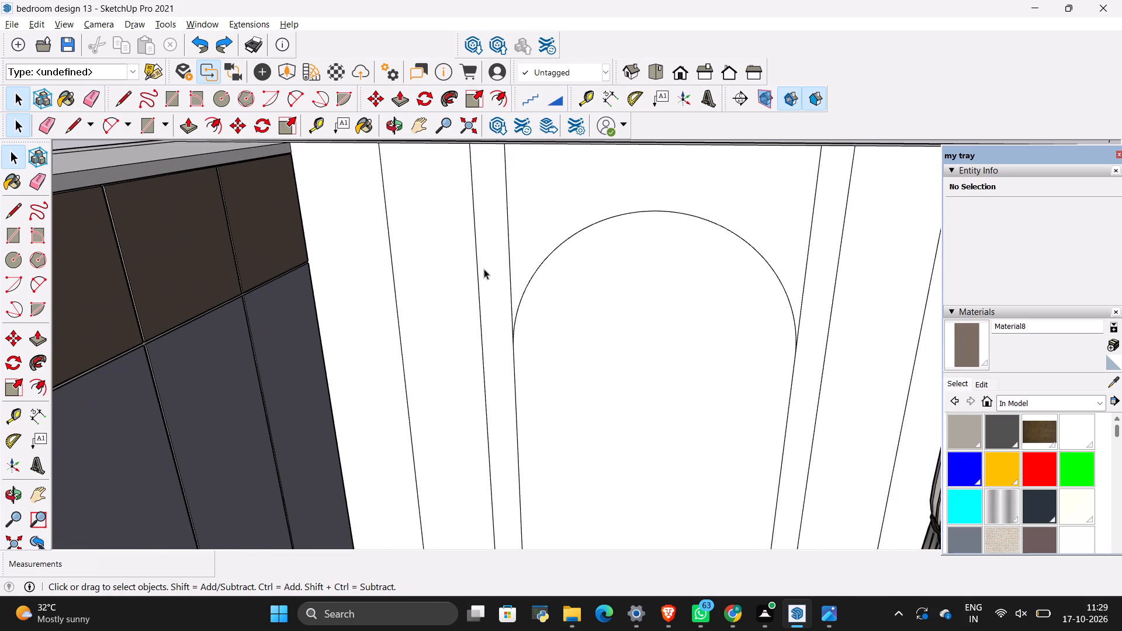
click(477, 272)
scroll(591, 230, down, 2)
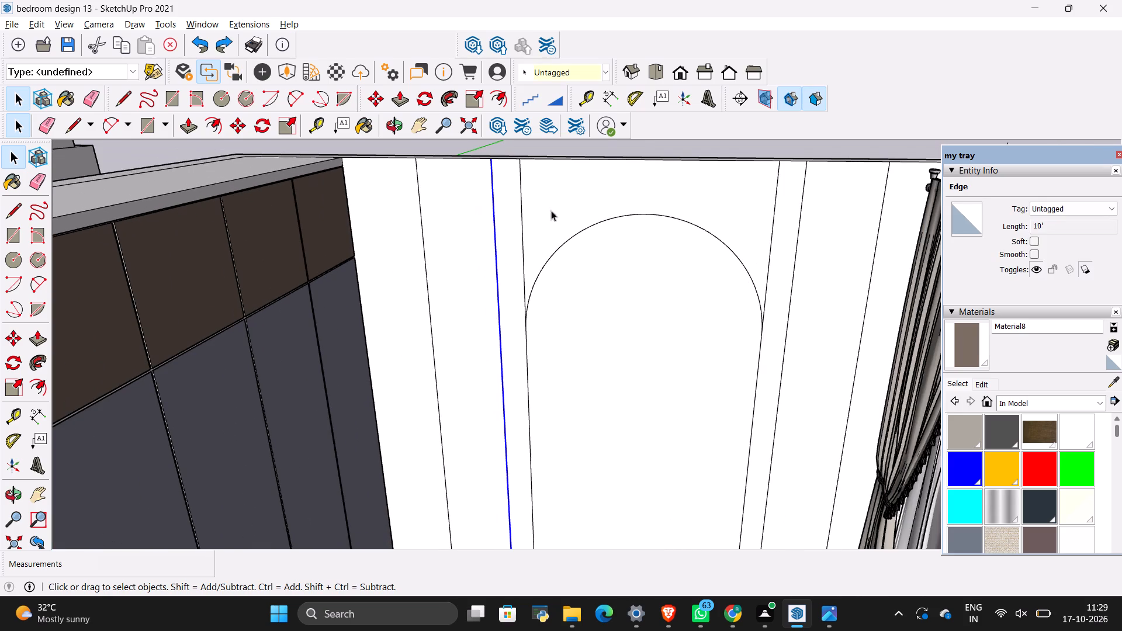
key(m)
scroll(483, 167, up, 4)
ctrl+click(492, 157)
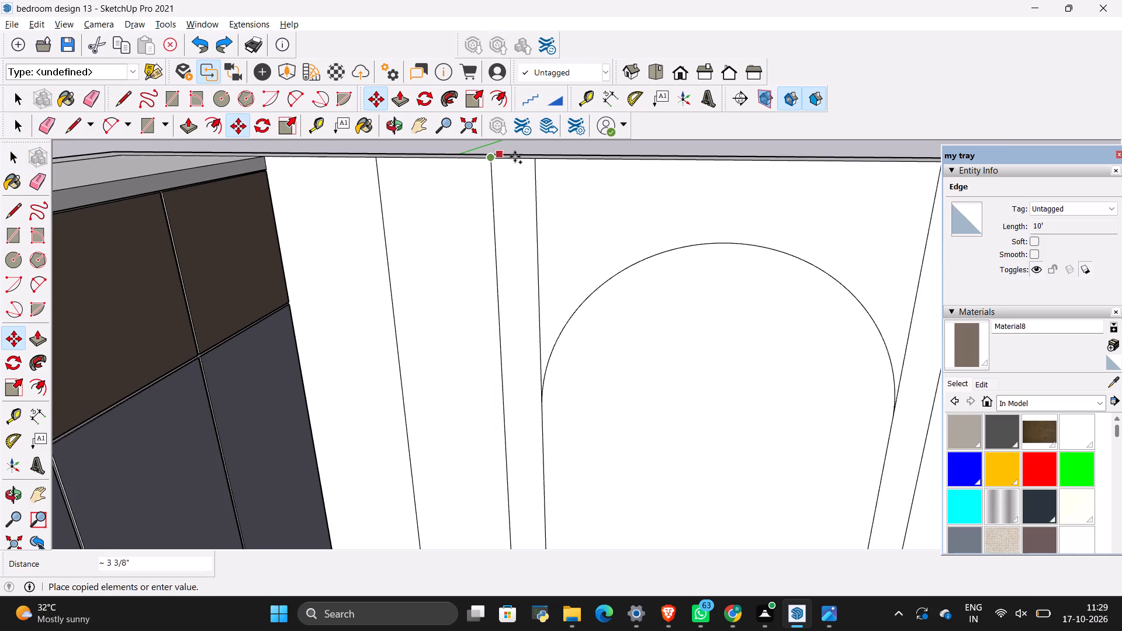
click(540, 157)
Copy the selected left side line of the arch panel 1" toward the arch's centre.
scroll(521, 155, up, 9)
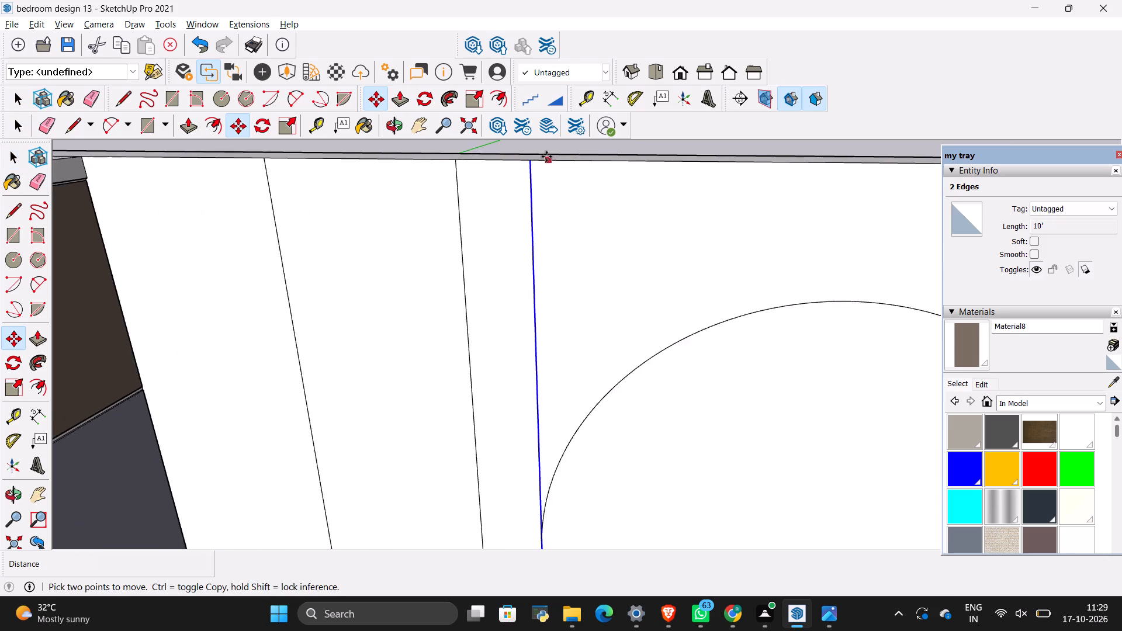
scroll(546, 157, up, 2)
ctrl+click(524, 164)
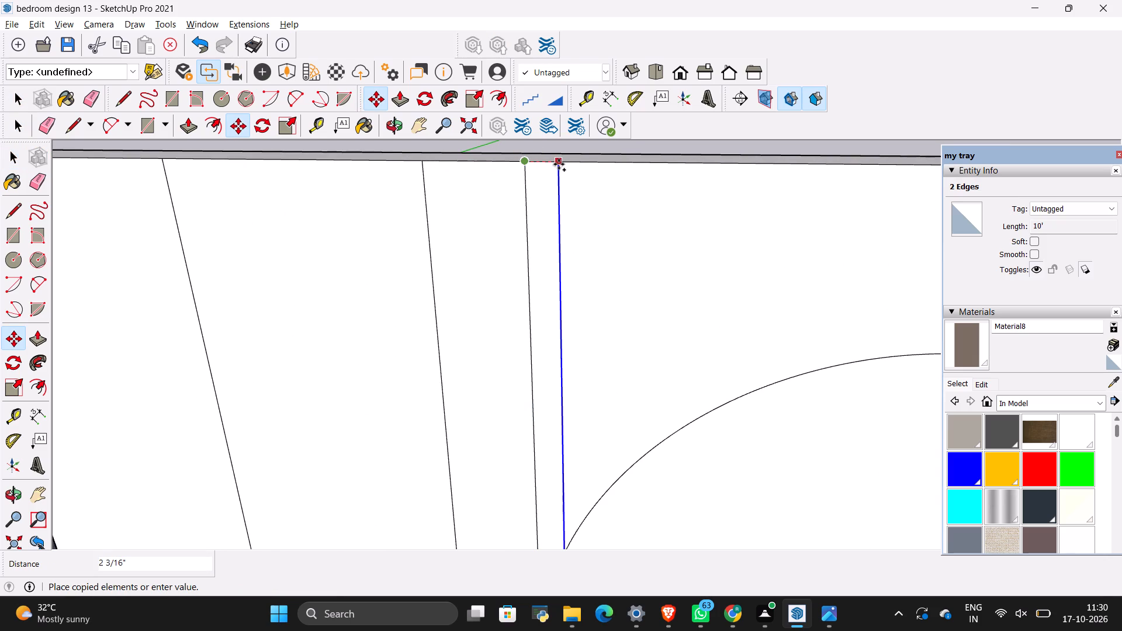
key(BackSpace)
text(1")
key(Return)
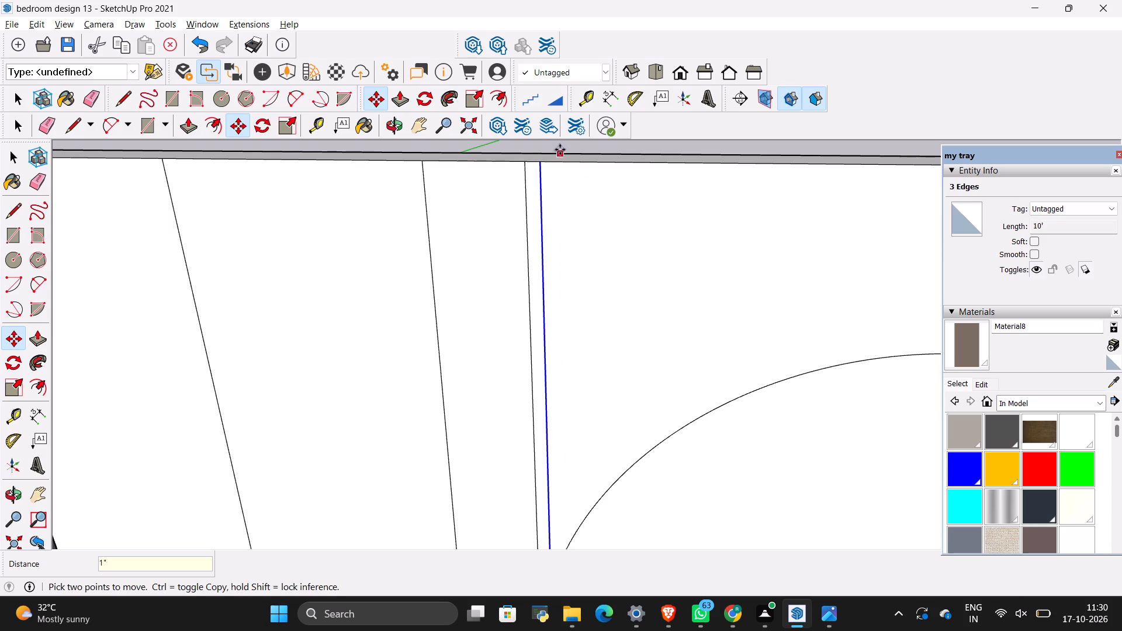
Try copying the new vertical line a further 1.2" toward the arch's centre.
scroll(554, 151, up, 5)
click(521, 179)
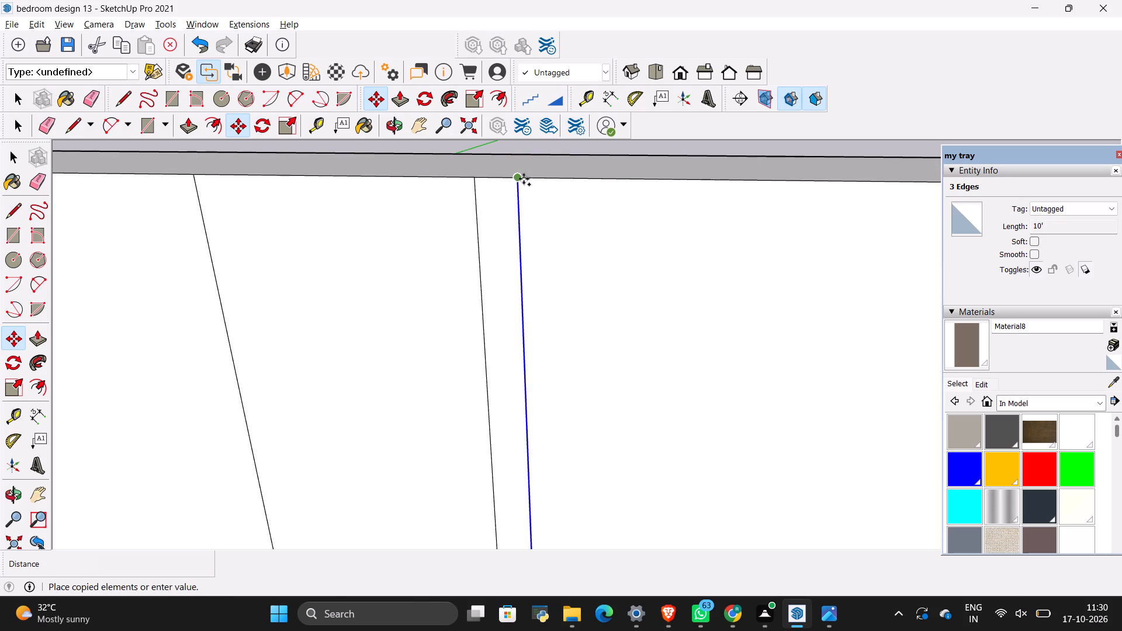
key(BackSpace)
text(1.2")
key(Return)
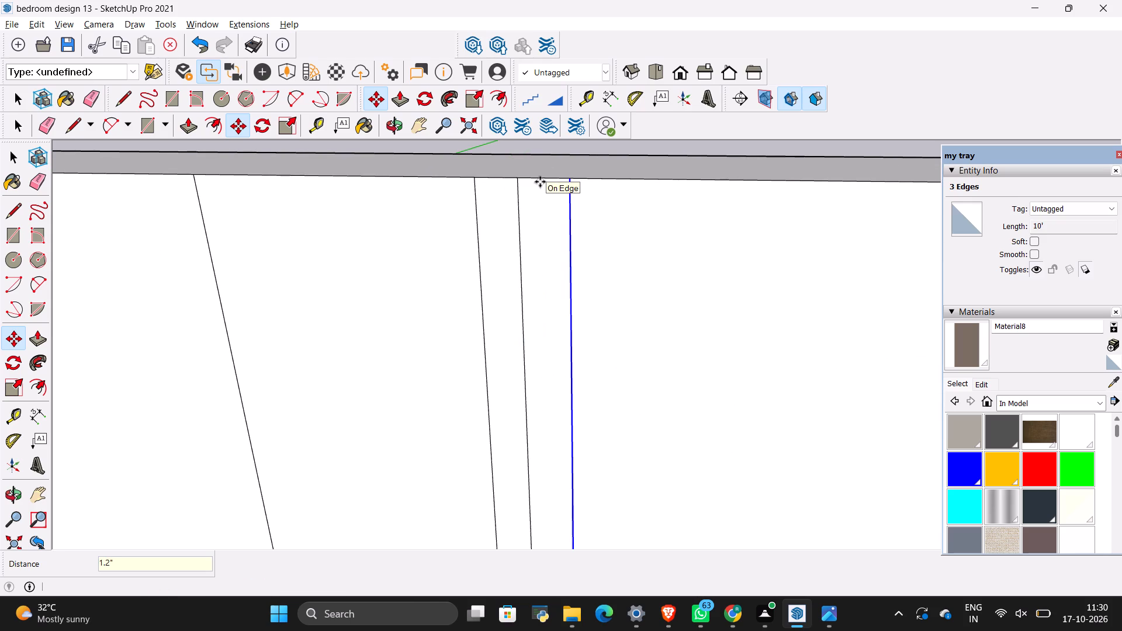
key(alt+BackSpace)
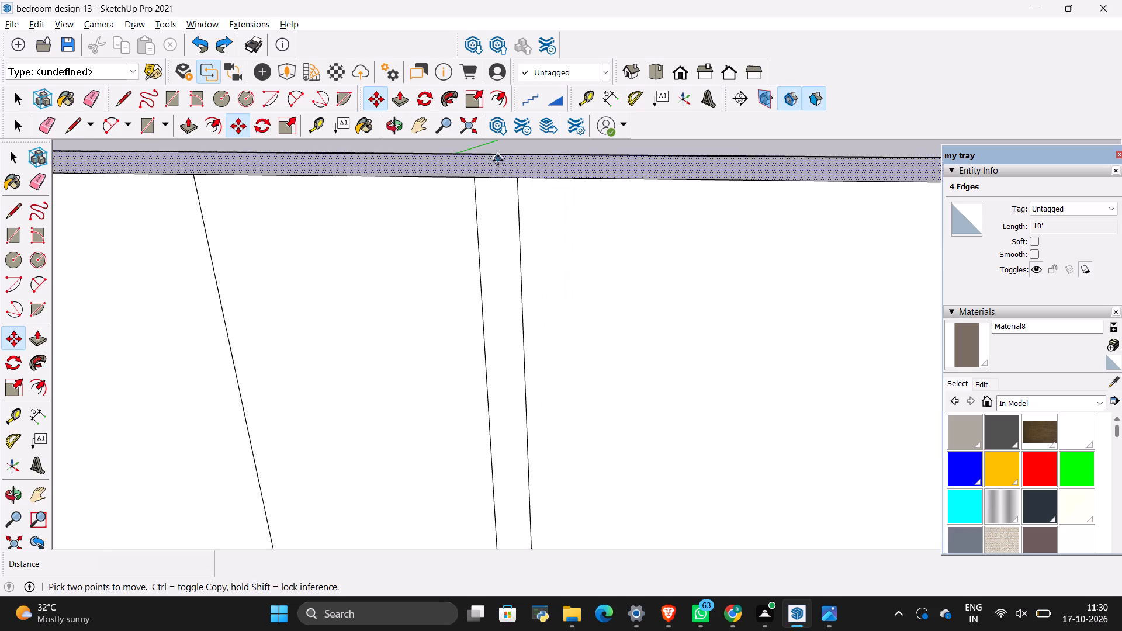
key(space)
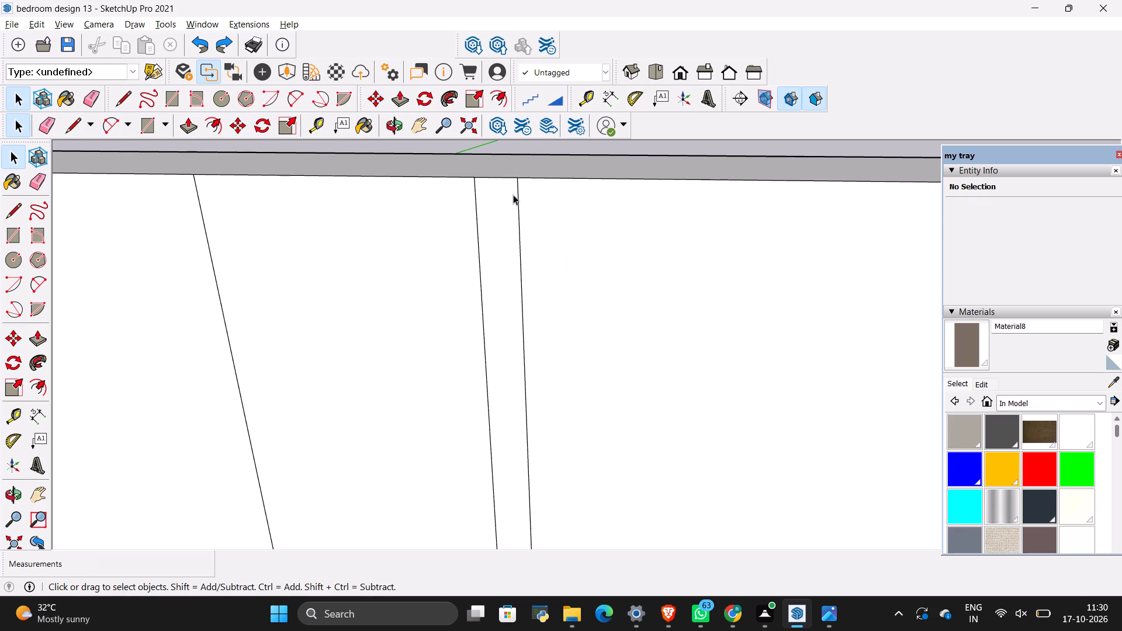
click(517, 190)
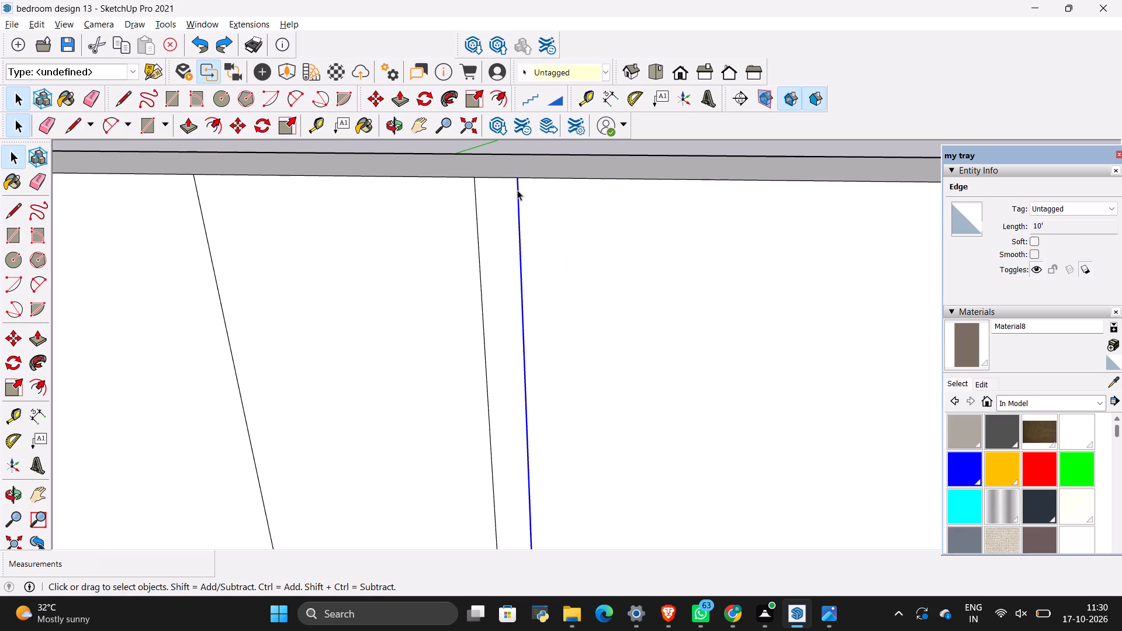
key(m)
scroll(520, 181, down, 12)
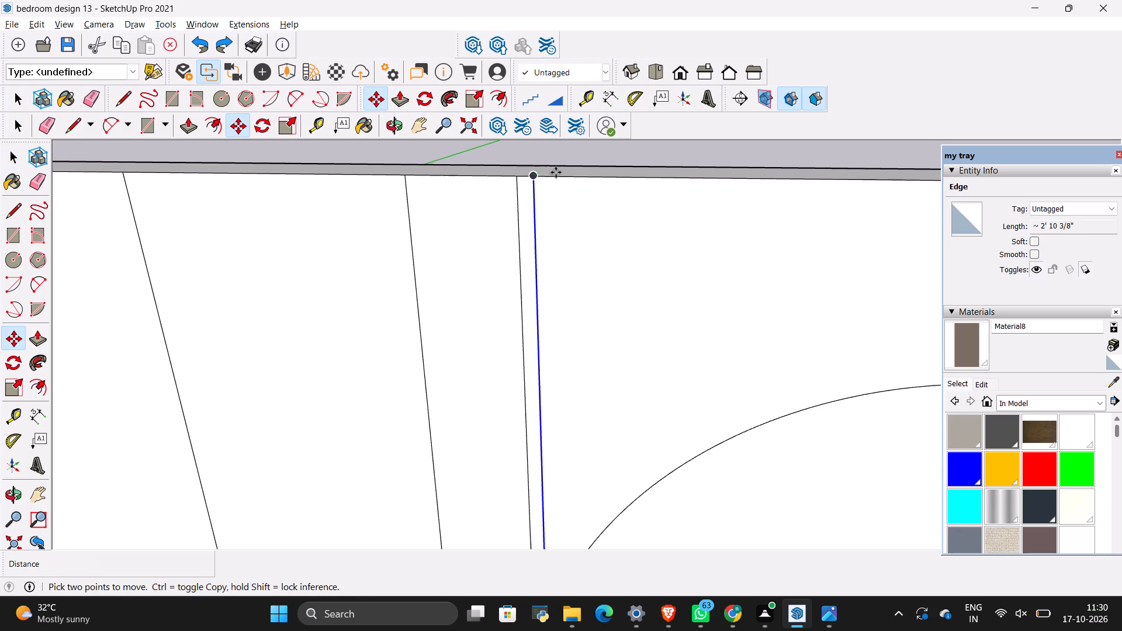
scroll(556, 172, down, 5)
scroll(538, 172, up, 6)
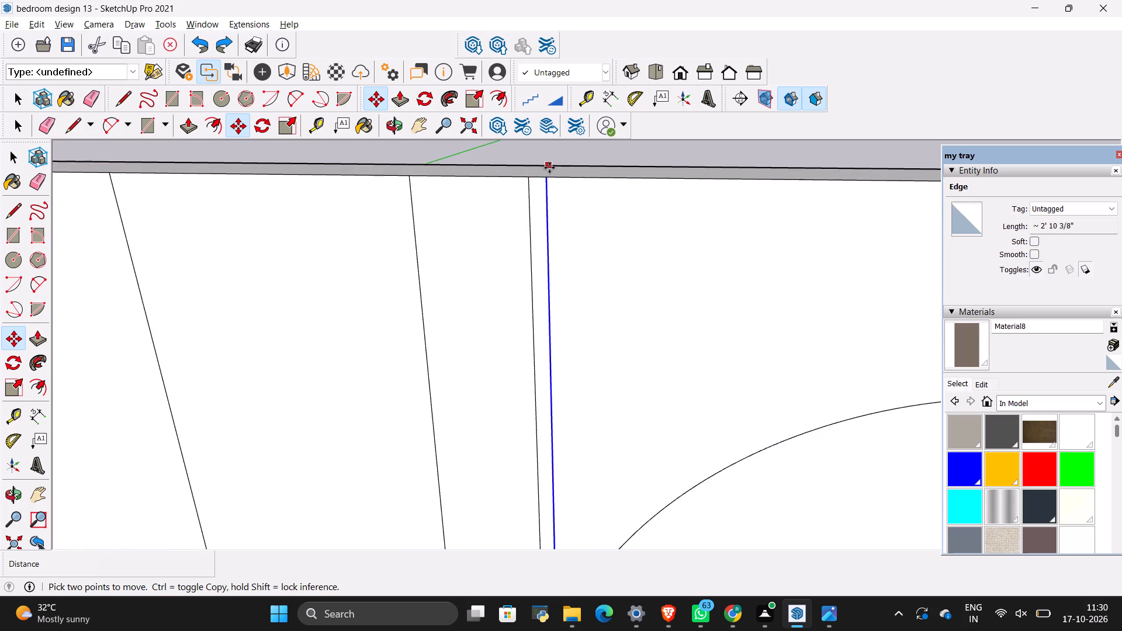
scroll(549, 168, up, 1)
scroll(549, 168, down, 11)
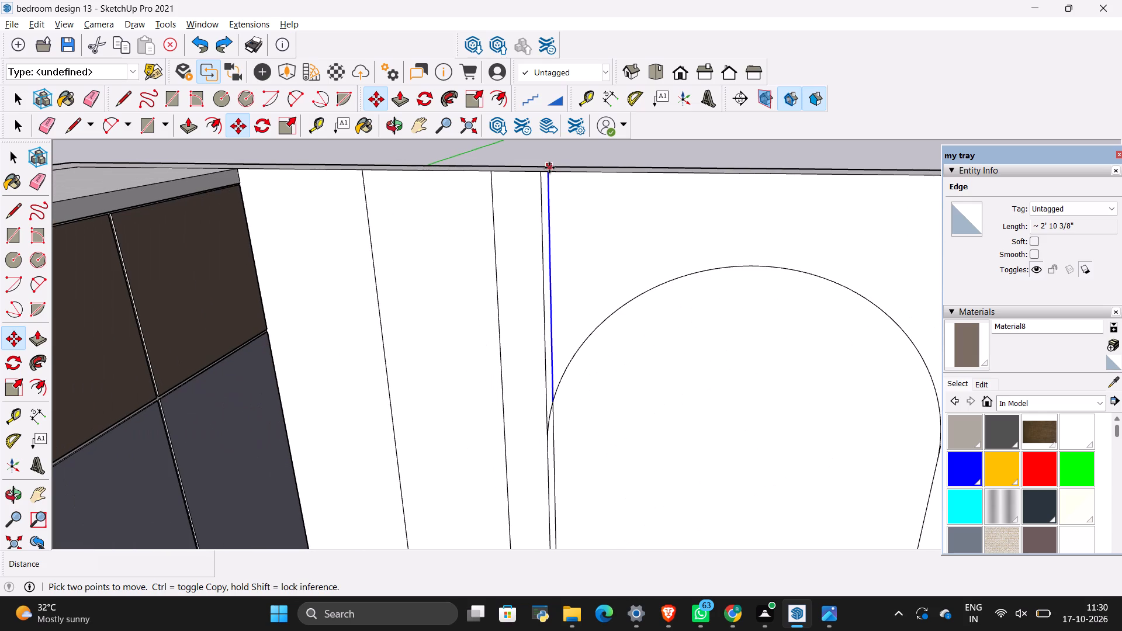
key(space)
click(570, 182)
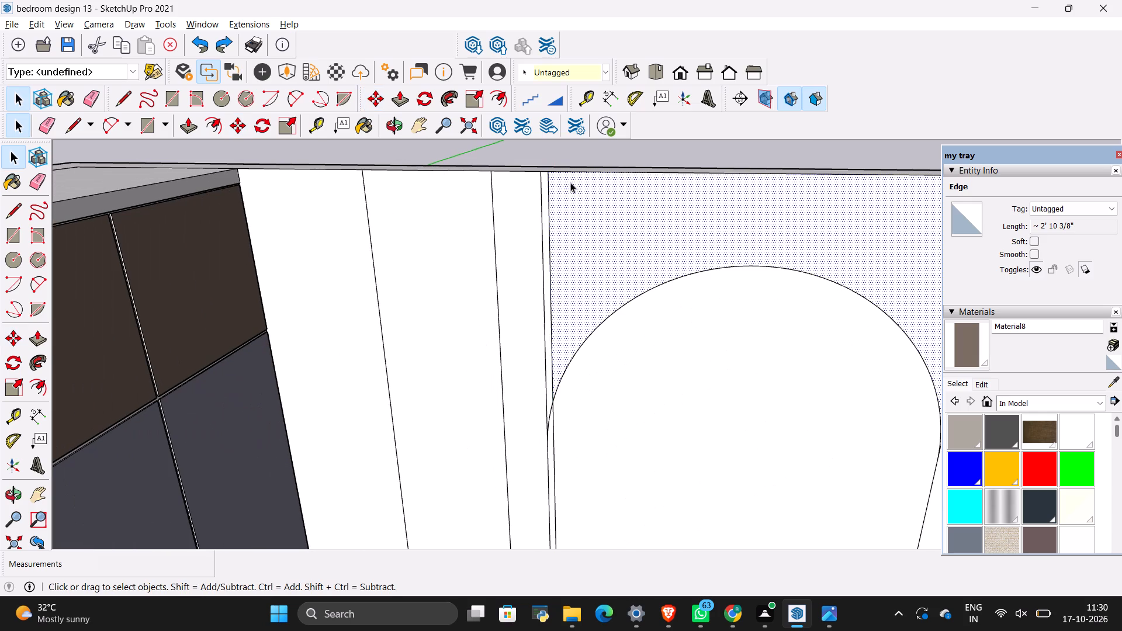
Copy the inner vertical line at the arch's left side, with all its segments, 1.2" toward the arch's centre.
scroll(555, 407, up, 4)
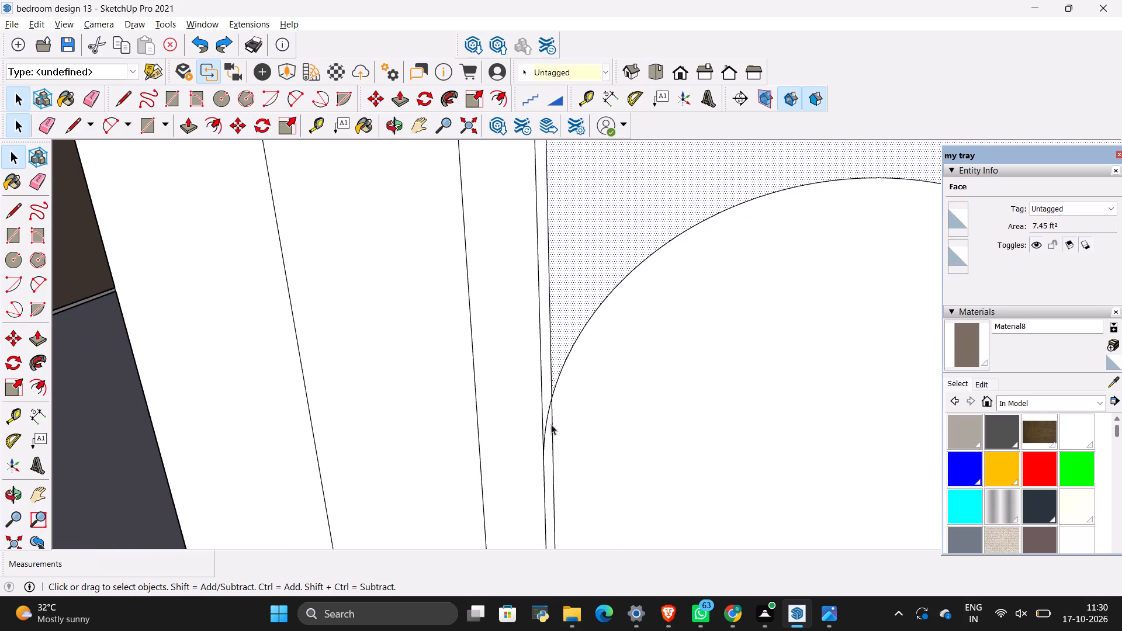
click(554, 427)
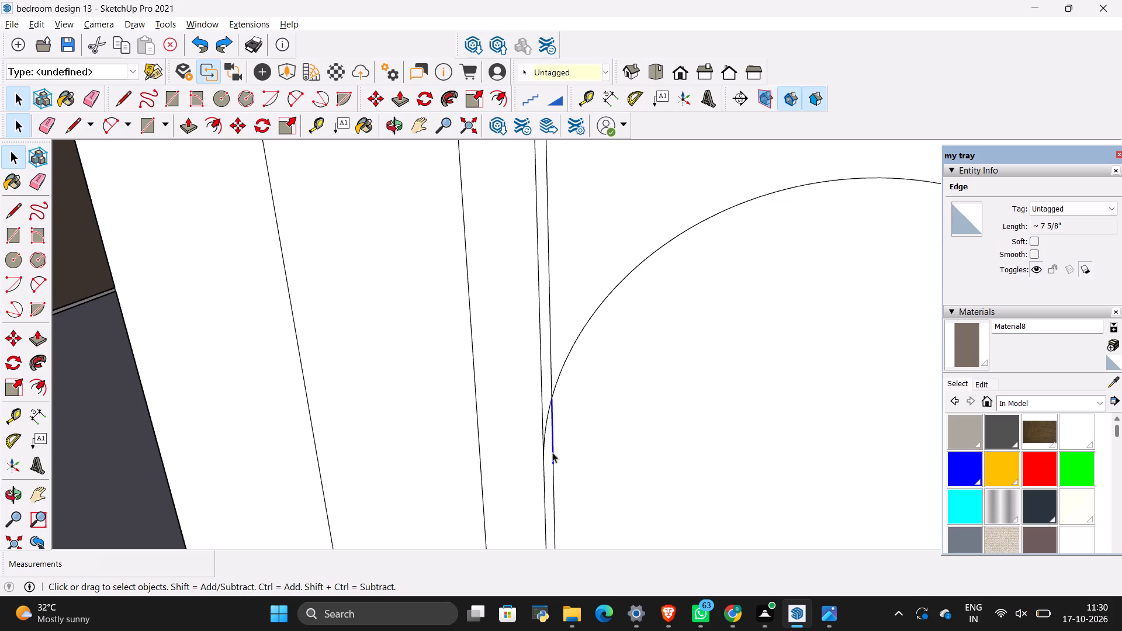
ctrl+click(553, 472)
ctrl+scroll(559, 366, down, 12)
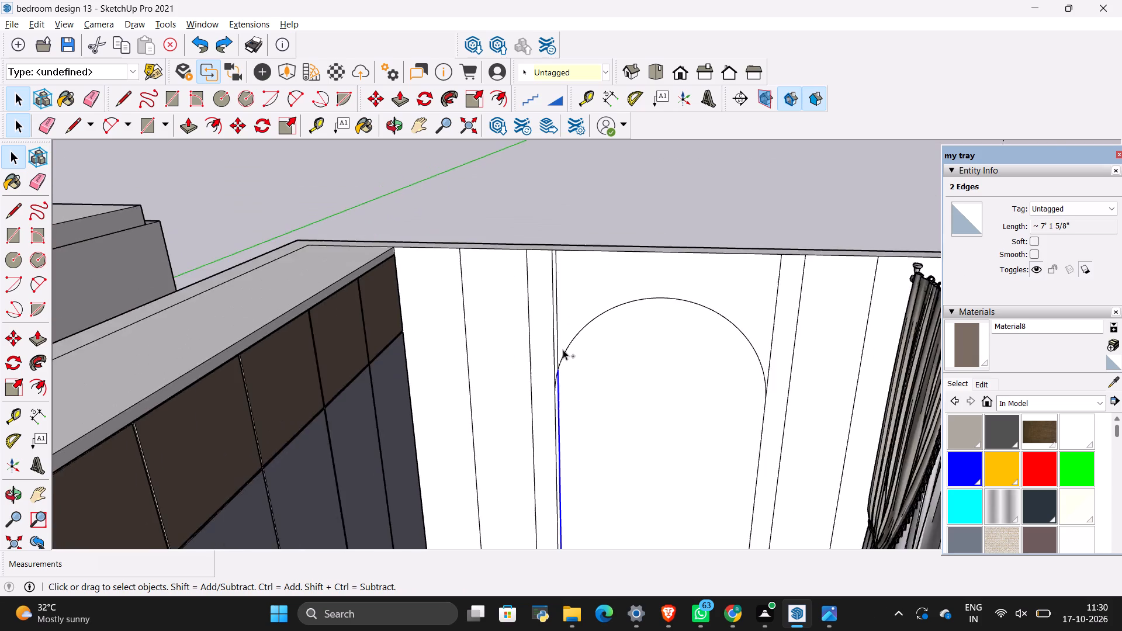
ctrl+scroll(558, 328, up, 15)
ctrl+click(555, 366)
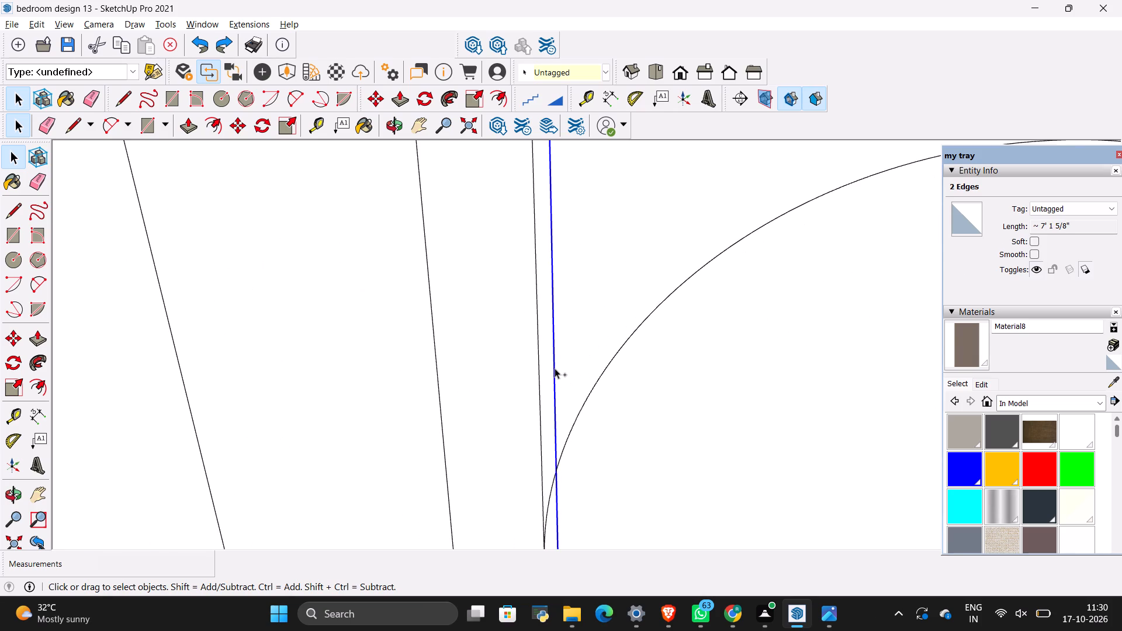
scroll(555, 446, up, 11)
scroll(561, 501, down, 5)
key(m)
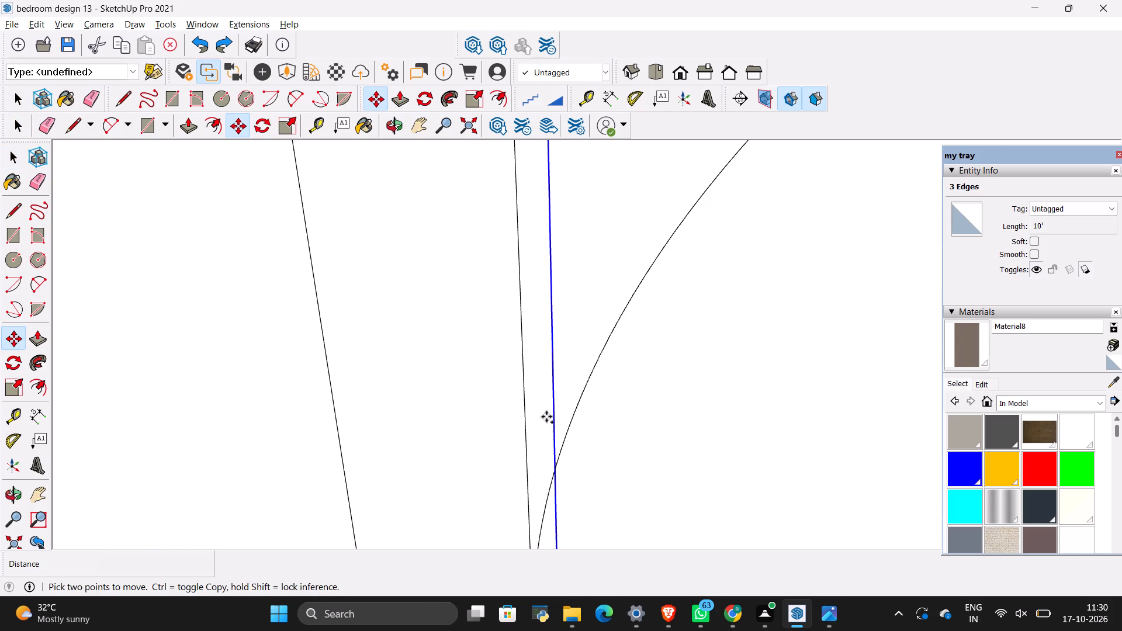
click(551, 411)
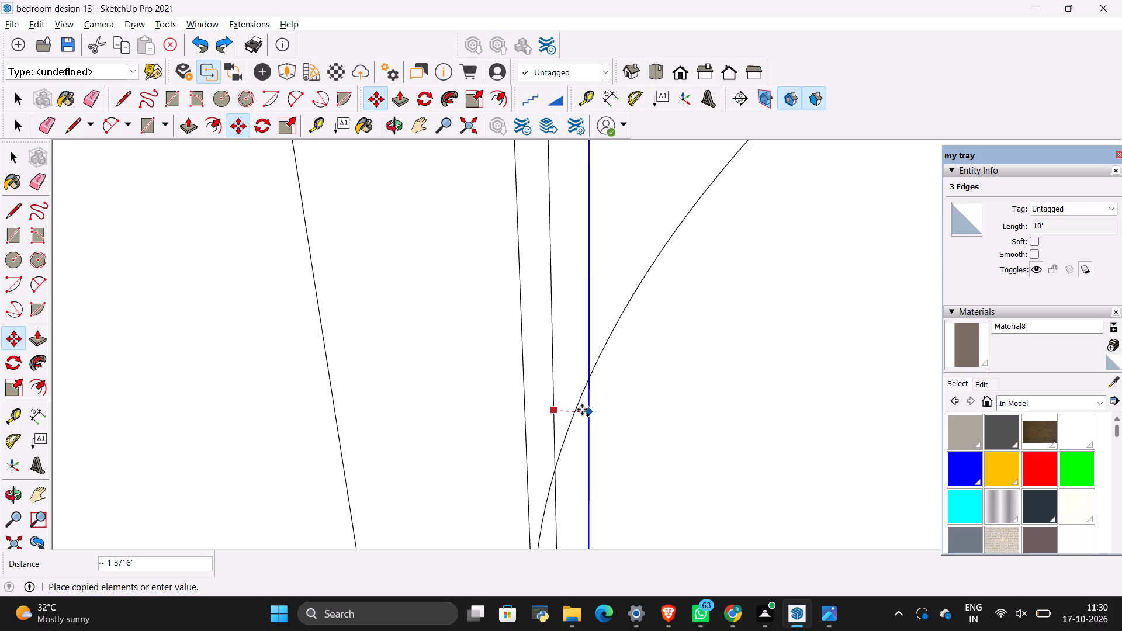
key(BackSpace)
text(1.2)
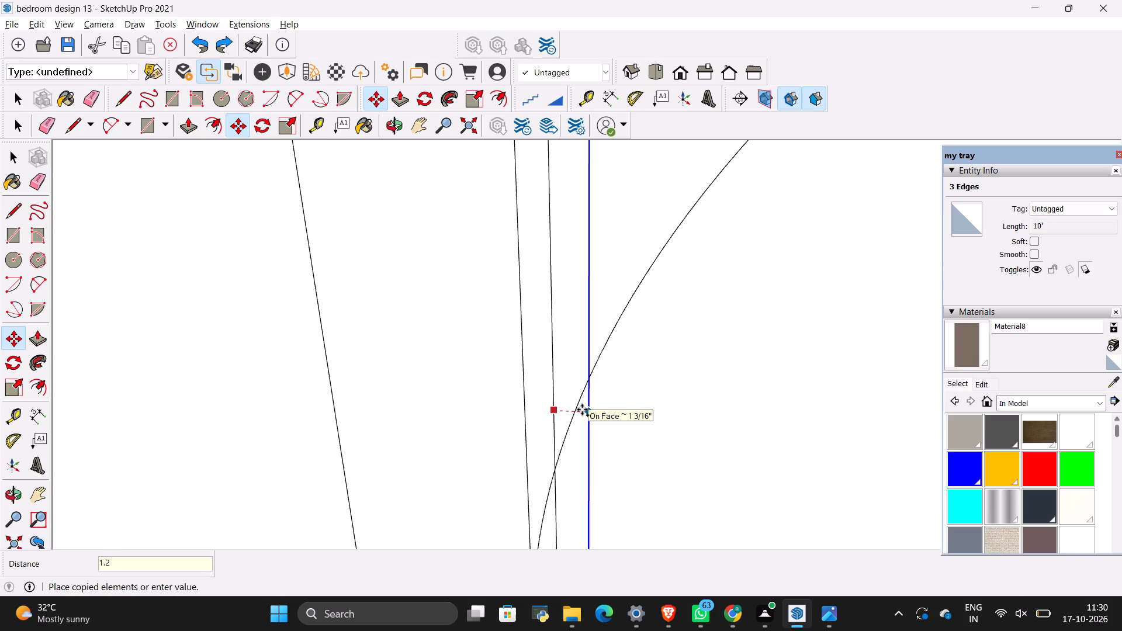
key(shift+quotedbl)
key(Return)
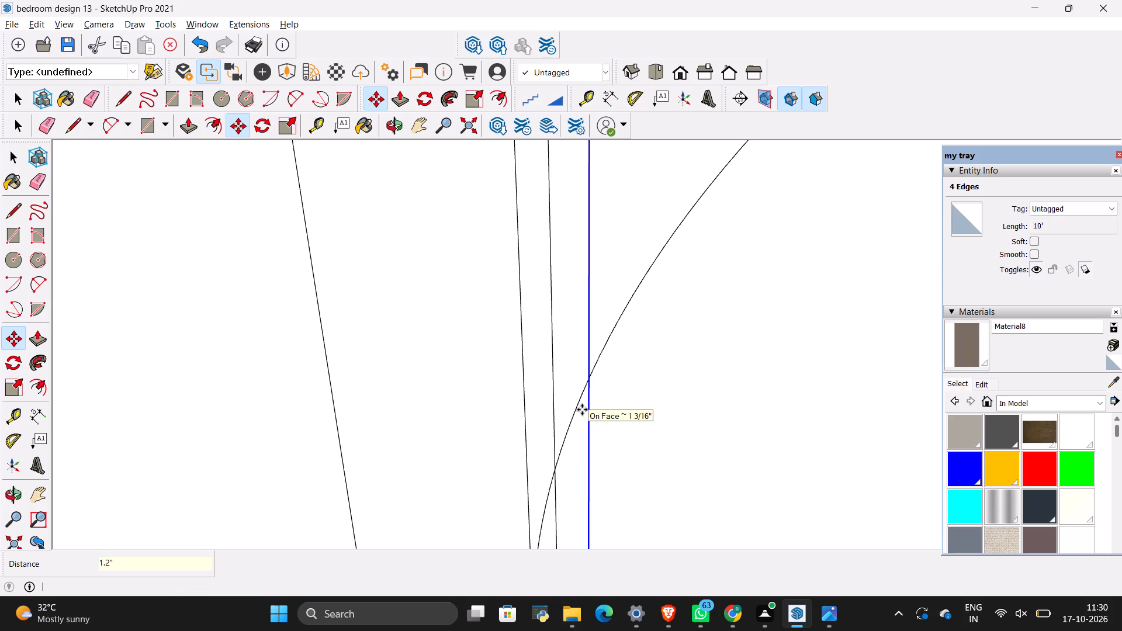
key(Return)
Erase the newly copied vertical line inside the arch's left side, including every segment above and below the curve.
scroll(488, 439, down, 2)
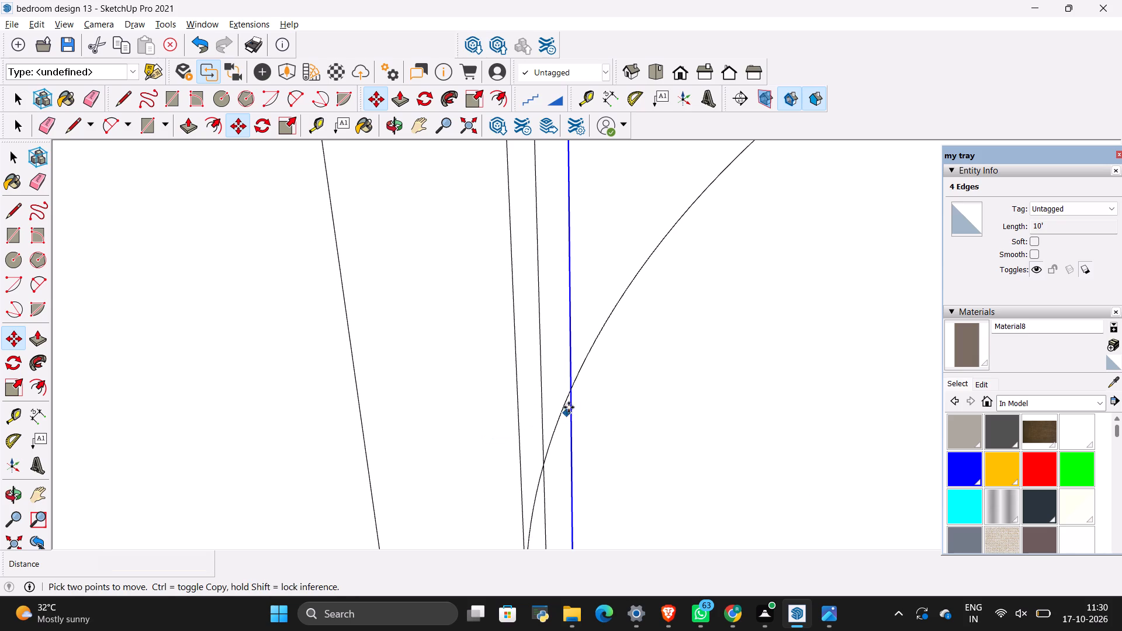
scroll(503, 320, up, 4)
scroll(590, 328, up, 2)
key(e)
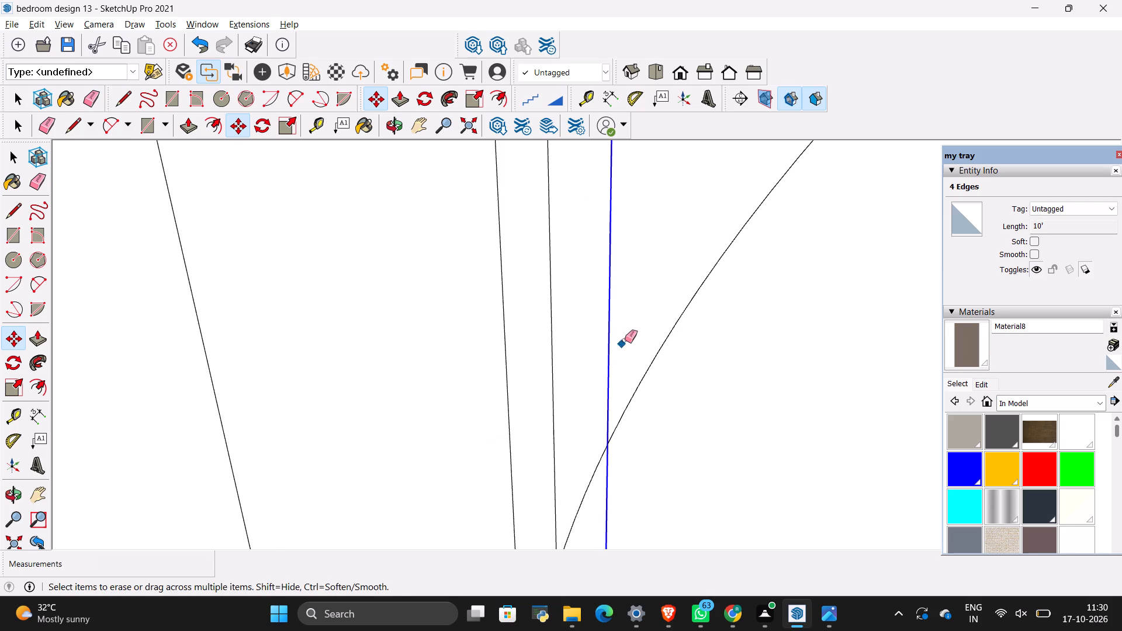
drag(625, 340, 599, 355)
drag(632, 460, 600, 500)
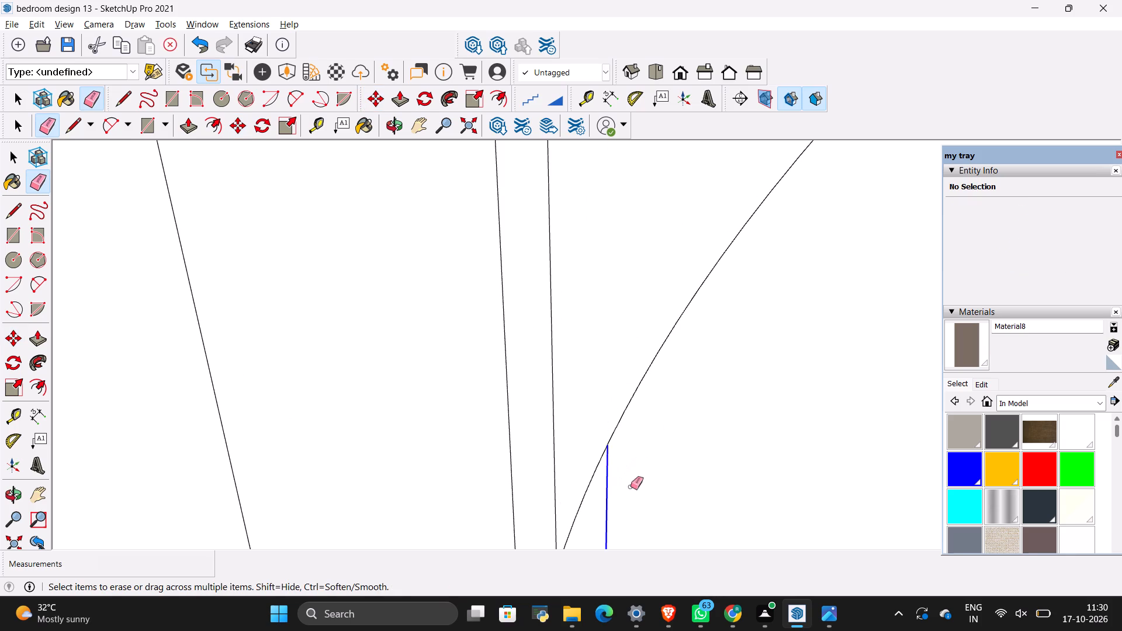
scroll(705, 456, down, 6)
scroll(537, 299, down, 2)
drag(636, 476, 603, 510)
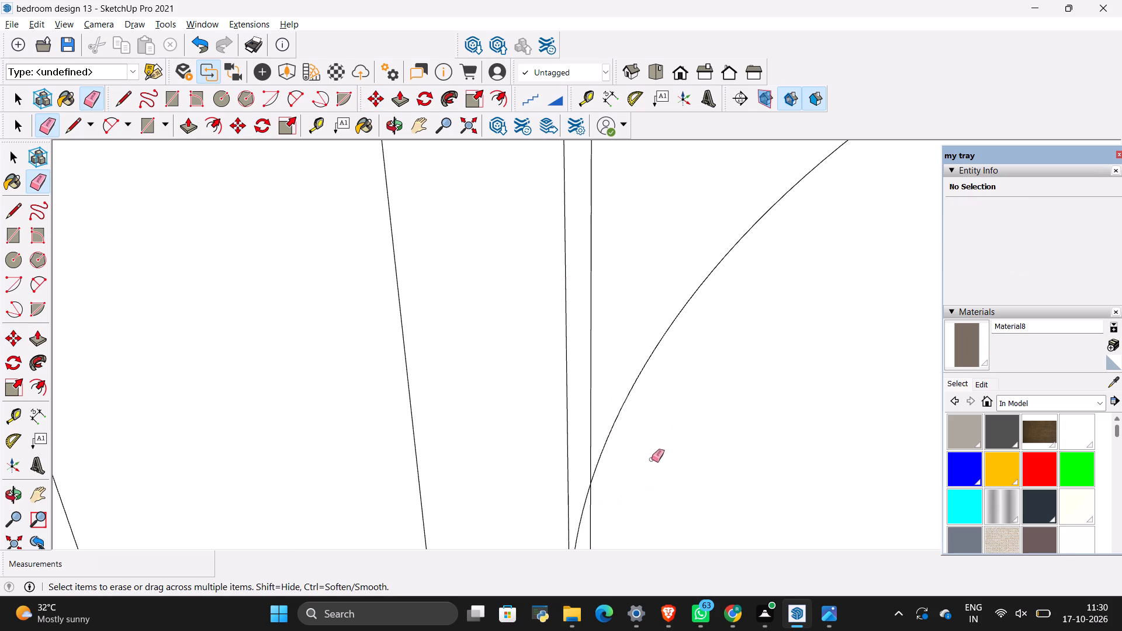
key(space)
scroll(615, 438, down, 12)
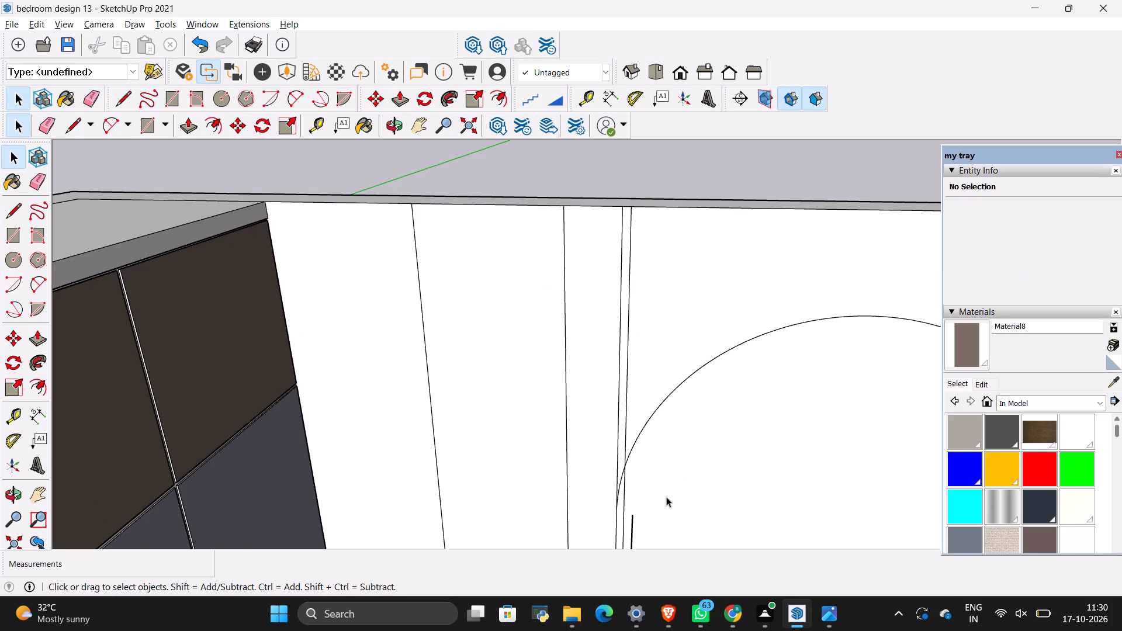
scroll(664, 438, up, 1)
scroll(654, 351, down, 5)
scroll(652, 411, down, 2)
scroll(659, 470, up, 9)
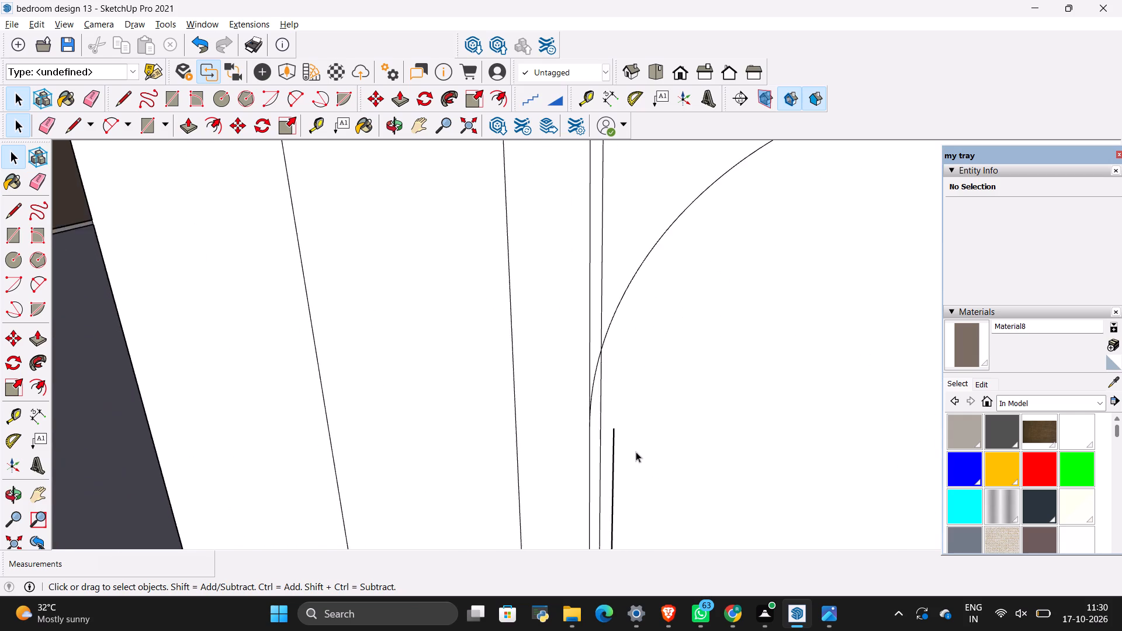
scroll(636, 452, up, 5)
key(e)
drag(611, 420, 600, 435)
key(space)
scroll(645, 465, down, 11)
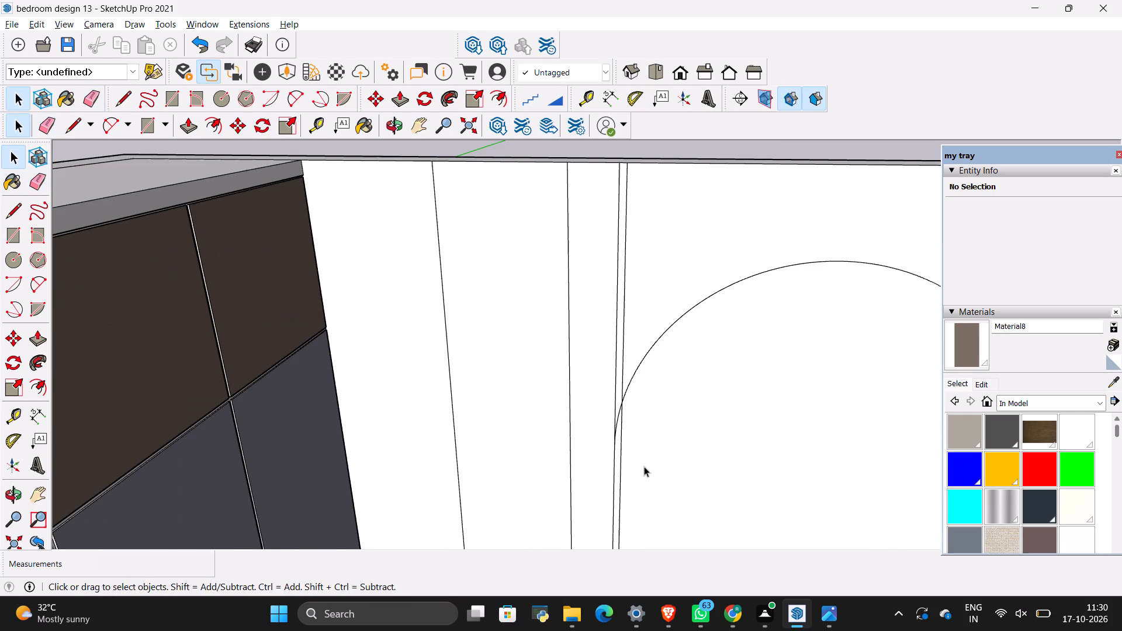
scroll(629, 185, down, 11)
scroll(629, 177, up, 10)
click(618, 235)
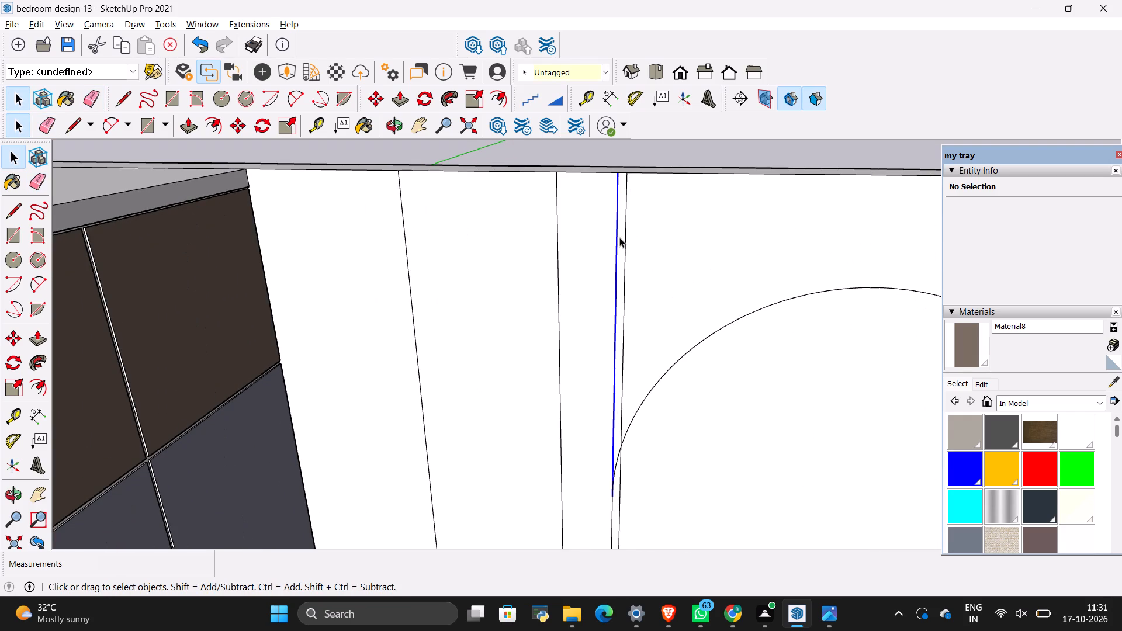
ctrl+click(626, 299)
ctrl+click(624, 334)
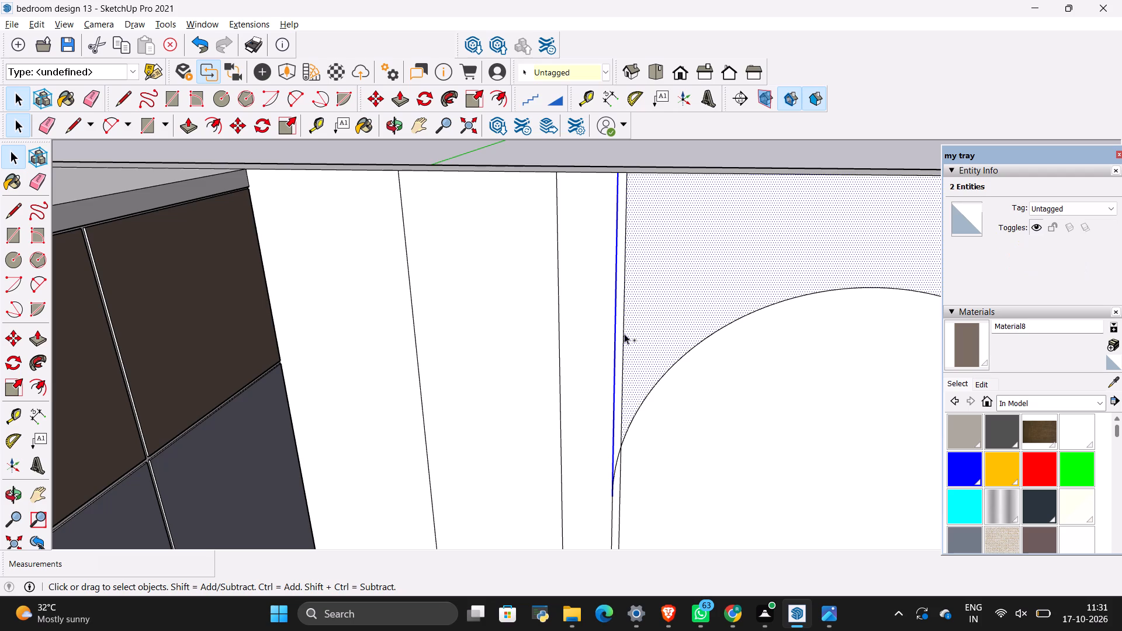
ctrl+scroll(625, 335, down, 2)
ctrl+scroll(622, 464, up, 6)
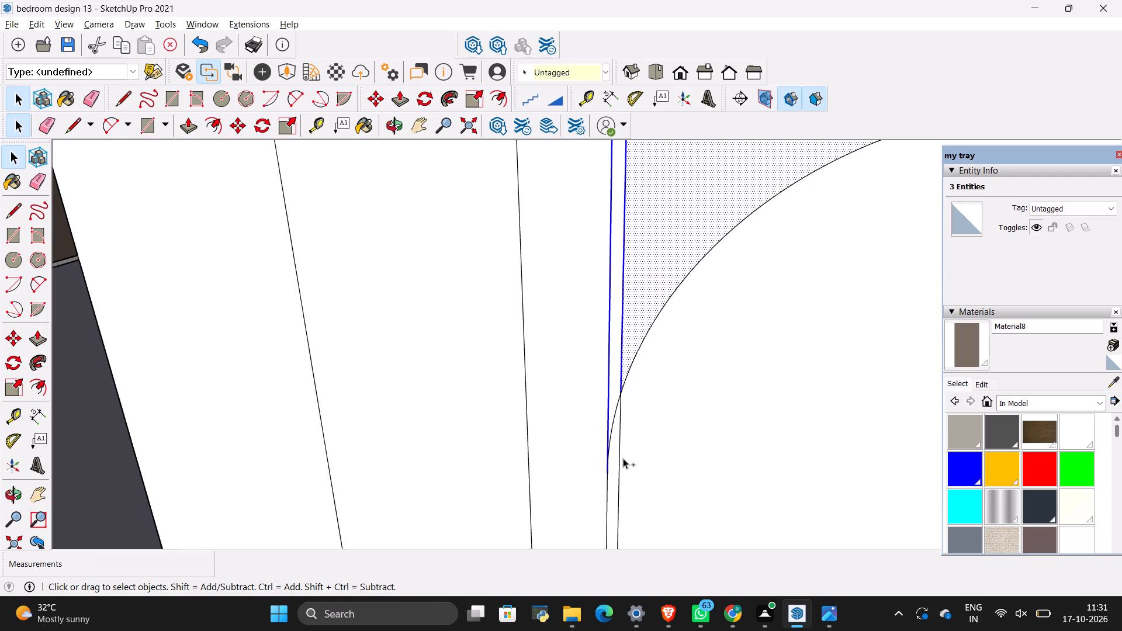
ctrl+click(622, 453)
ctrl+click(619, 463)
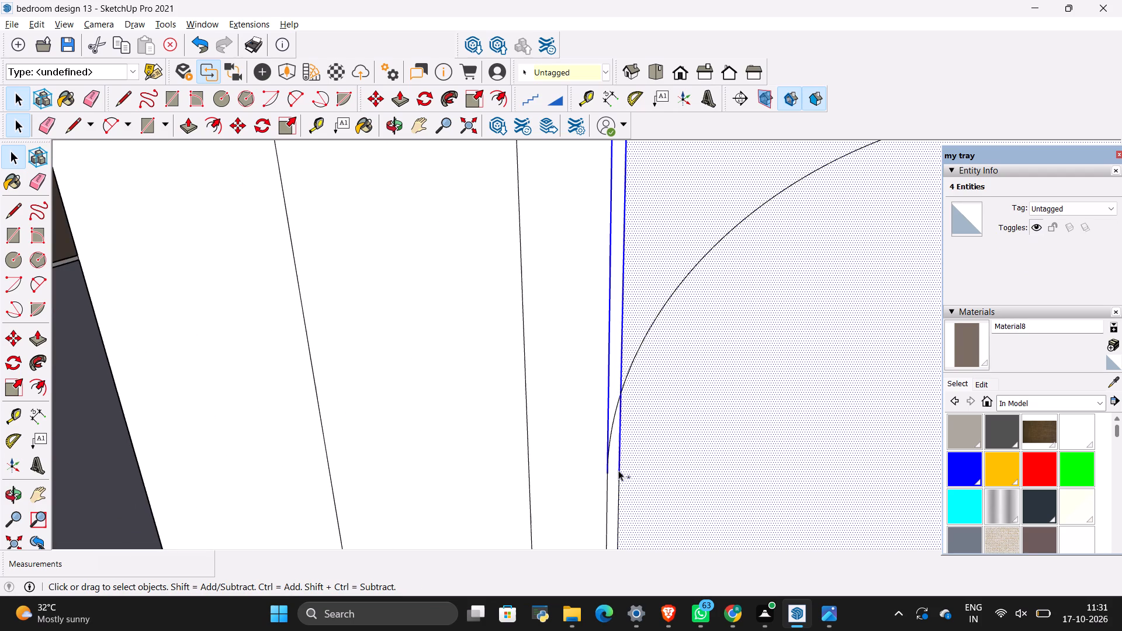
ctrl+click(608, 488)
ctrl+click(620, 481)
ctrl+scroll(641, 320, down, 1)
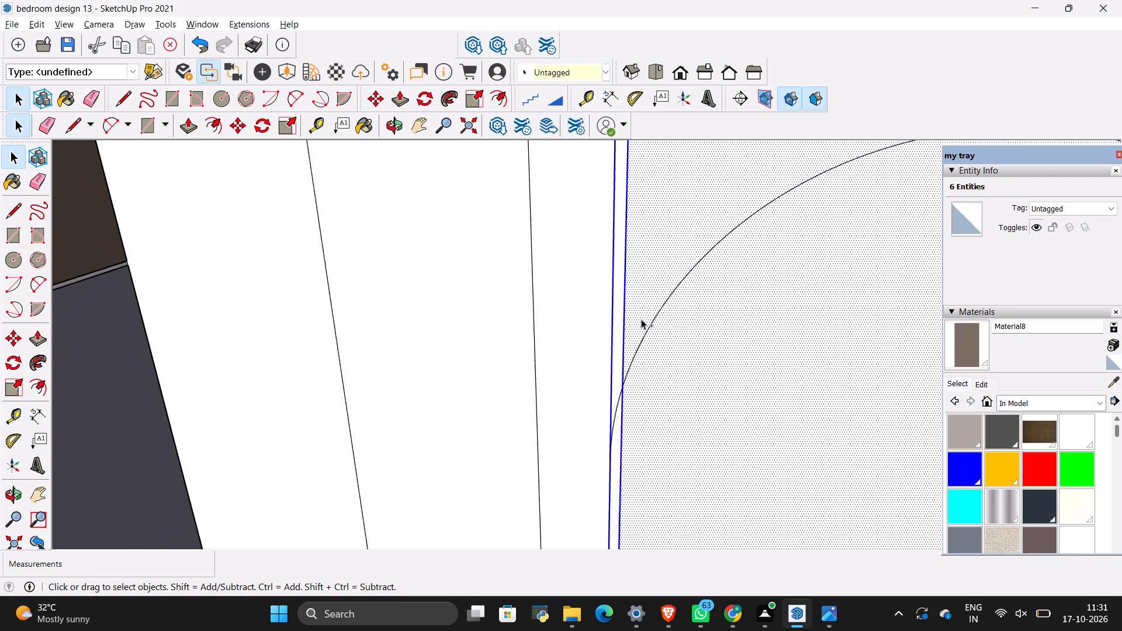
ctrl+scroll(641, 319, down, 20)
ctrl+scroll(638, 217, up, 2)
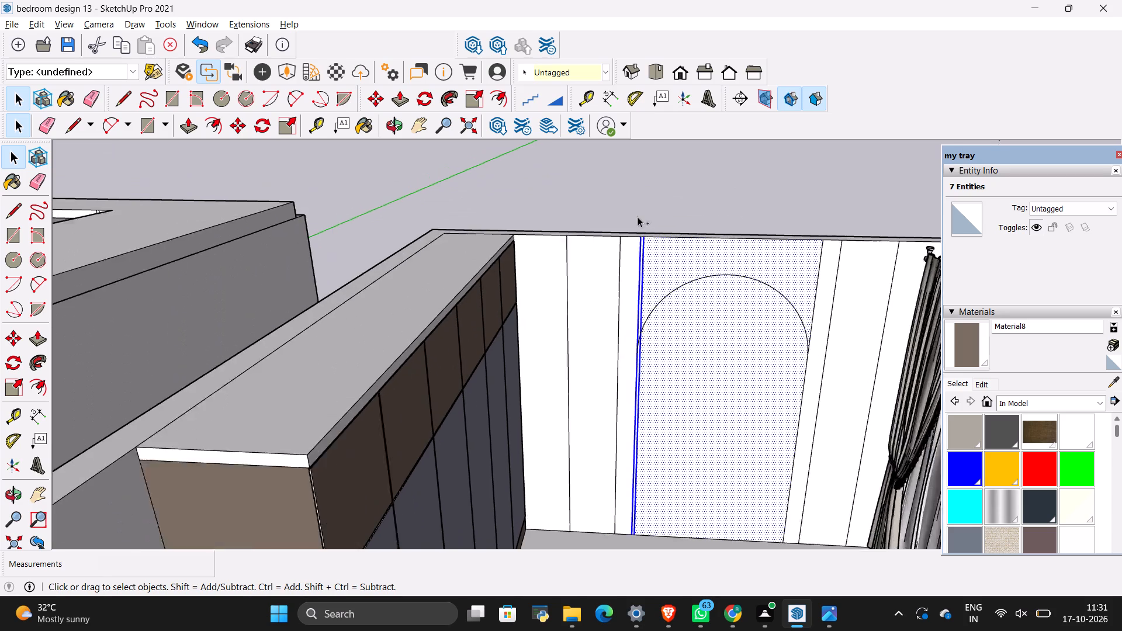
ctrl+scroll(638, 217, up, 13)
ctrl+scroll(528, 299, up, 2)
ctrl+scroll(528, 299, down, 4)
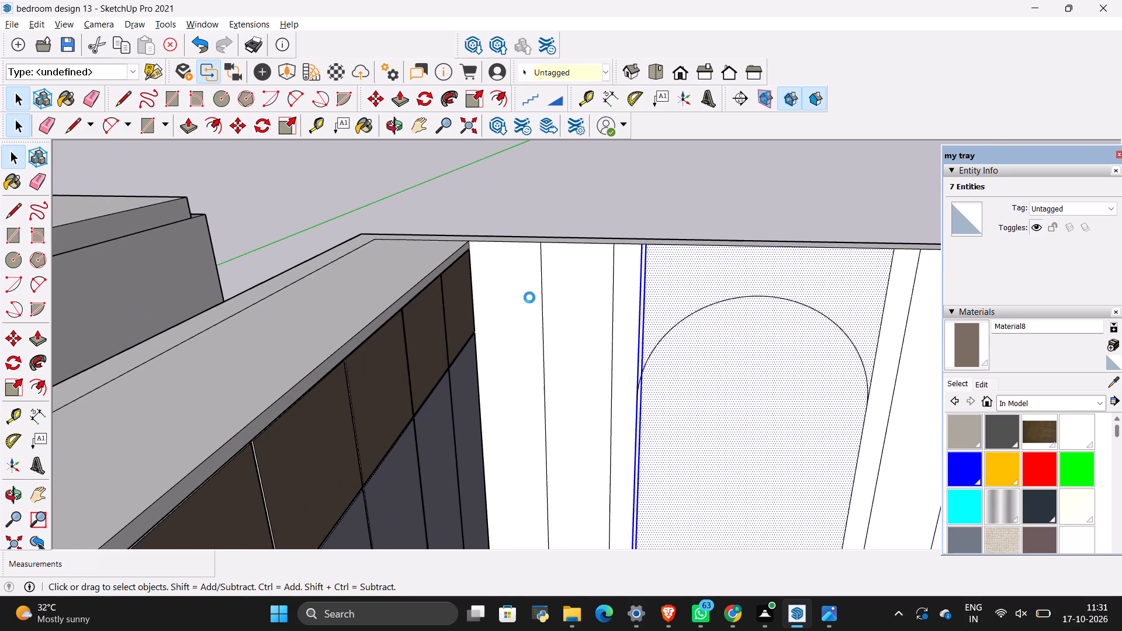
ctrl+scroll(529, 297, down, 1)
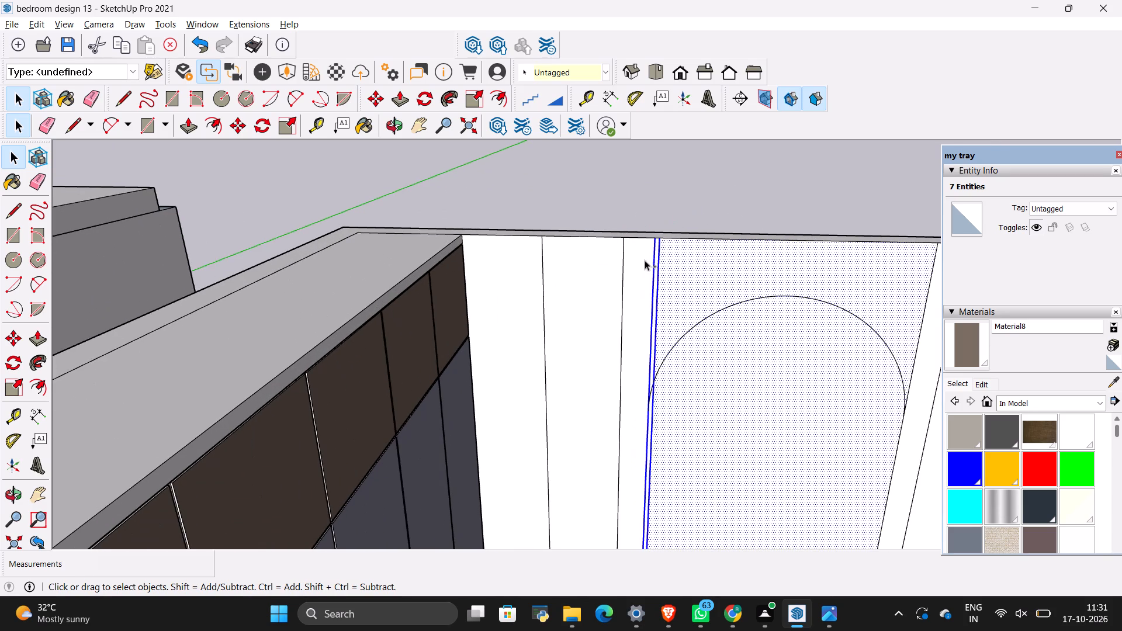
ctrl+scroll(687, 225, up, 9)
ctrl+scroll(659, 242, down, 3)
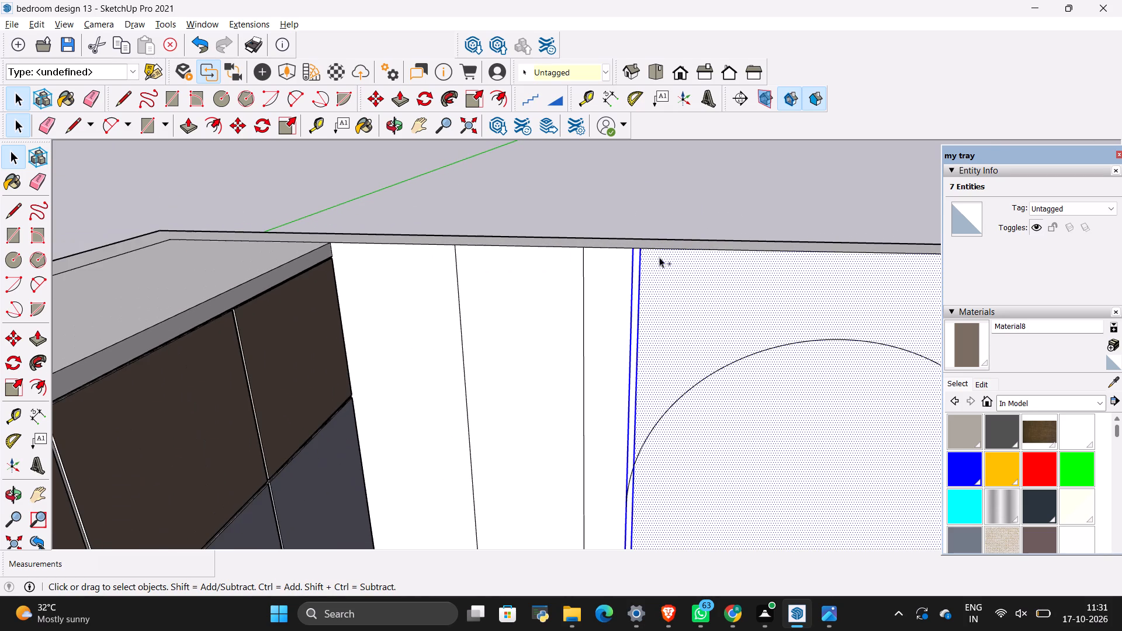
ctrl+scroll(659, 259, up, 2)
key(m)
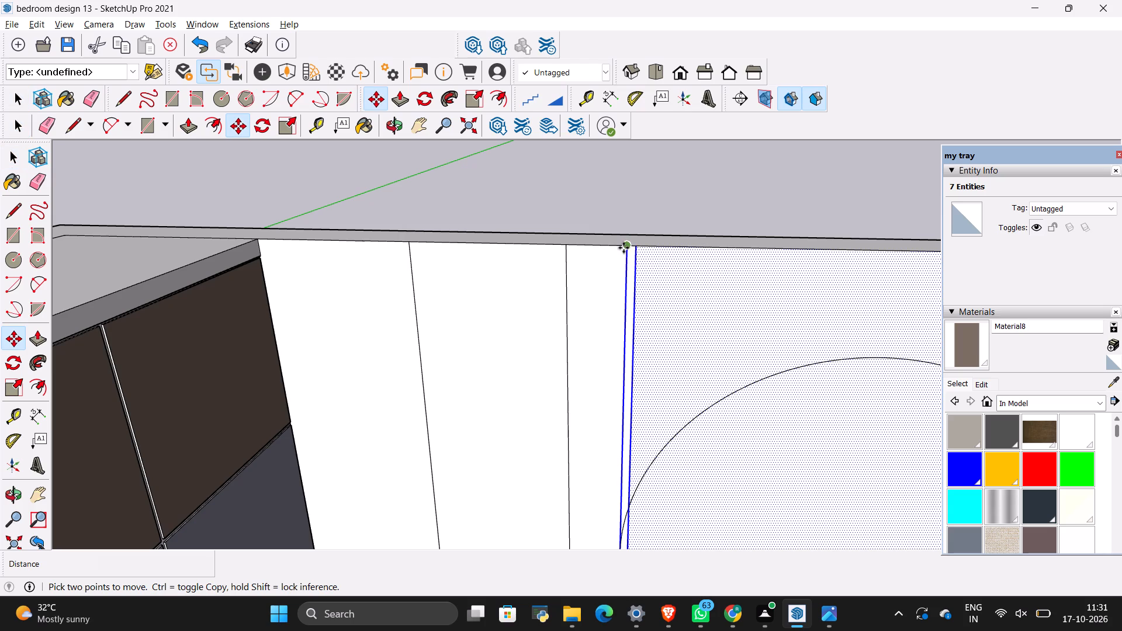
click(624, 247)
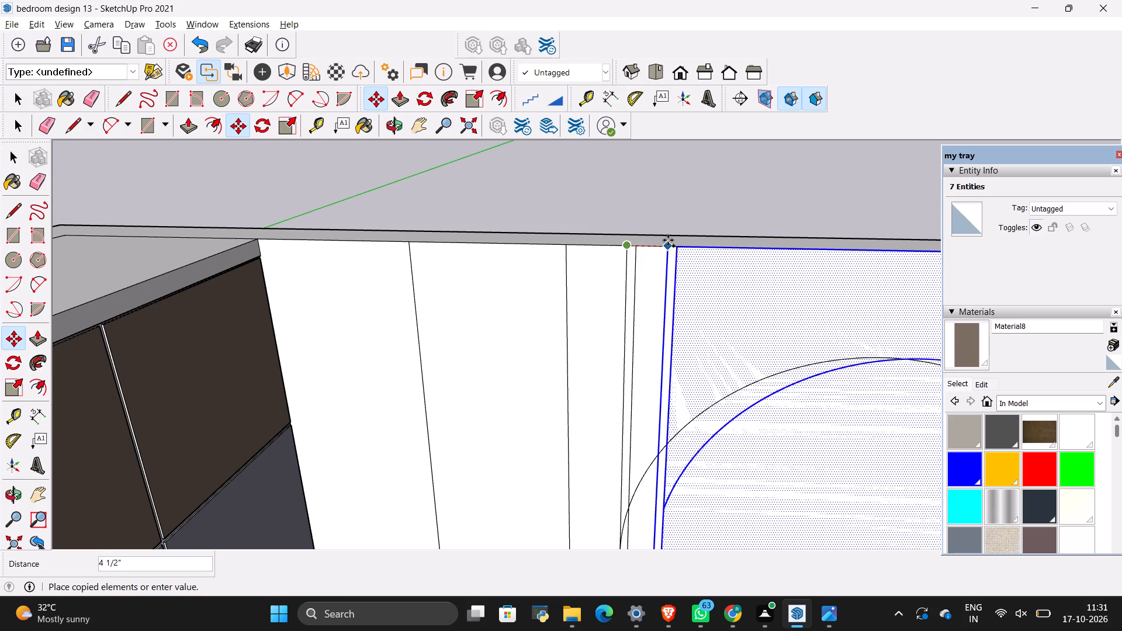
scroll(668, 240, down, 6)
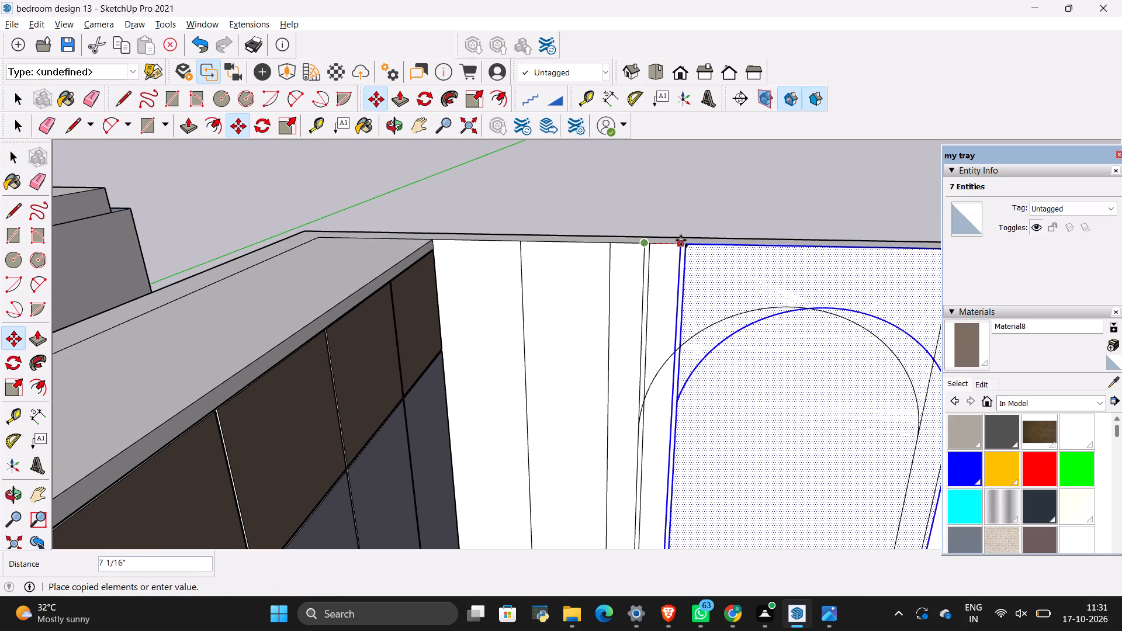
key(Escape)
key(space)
Try copying the leftmost full-height panel line, beside the wardrobe, at a distance of 1".
click(577, 269)
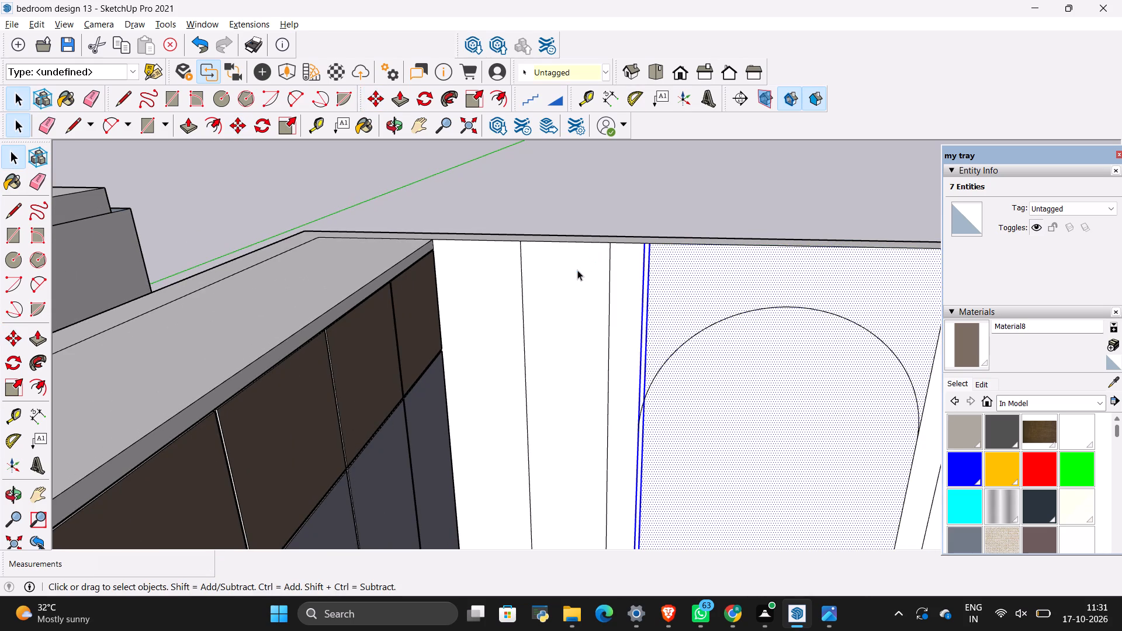
click(520, 265)
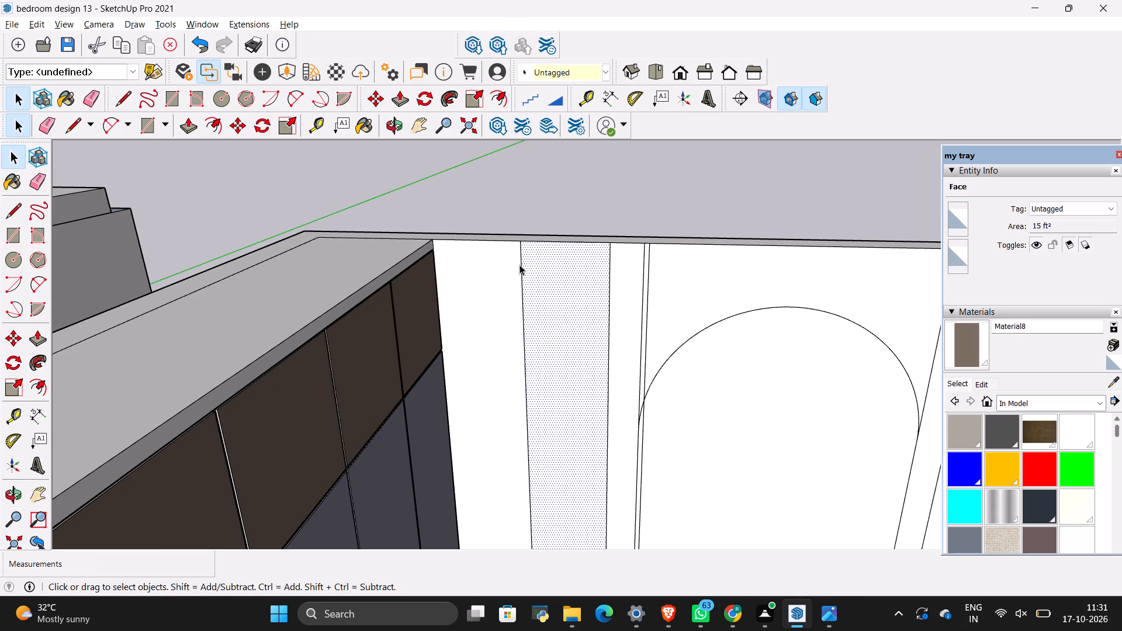
key(m)
ctrl+click(520, 265)
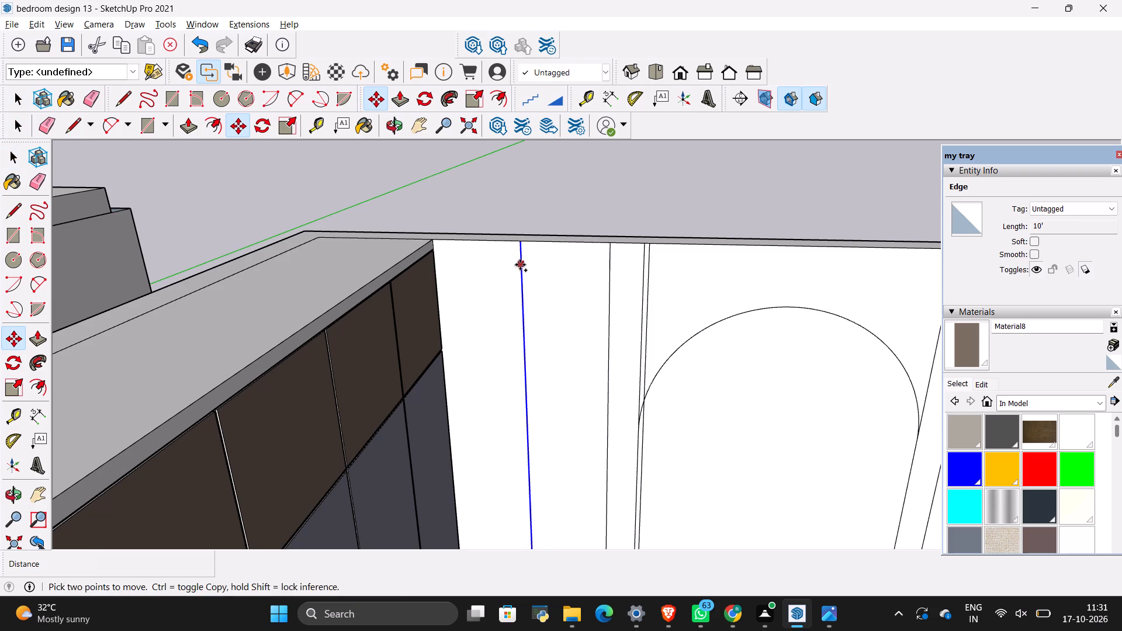
key(BackSpace)
text(1")
key(Return)
scroll(594, 303, down, 11)
key(space)
click(604, 248)
Copy the leftmost full-height panel line, beside the wardrobe, 1" toward the arch.
scroll(584, 287, up, 4)
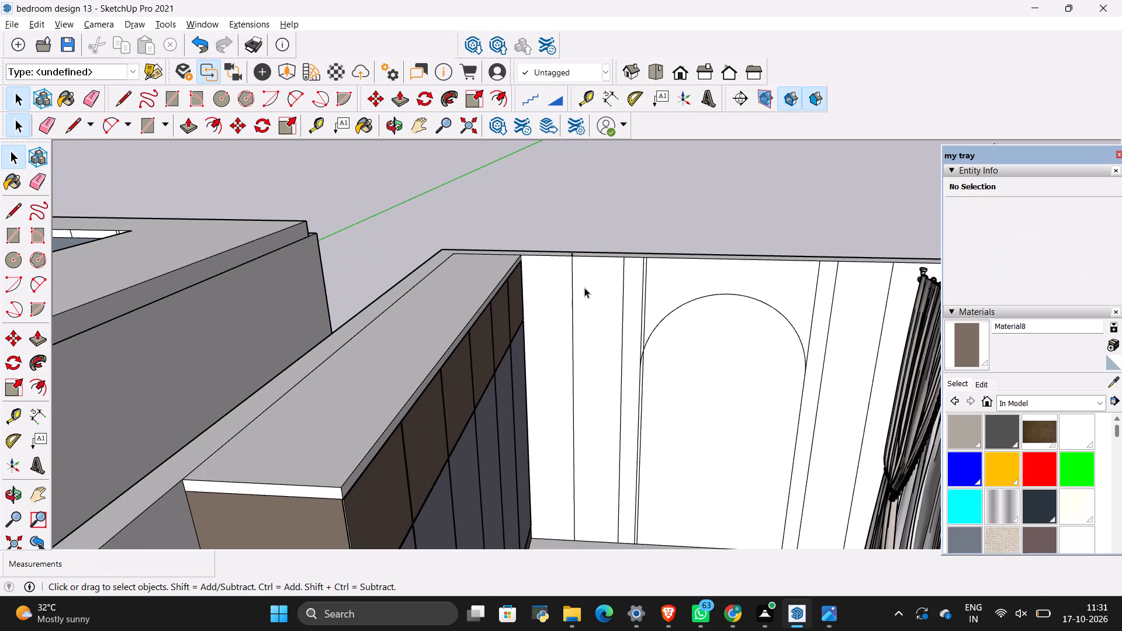
click(573, 296)
scroll(573, 261, up, 10)
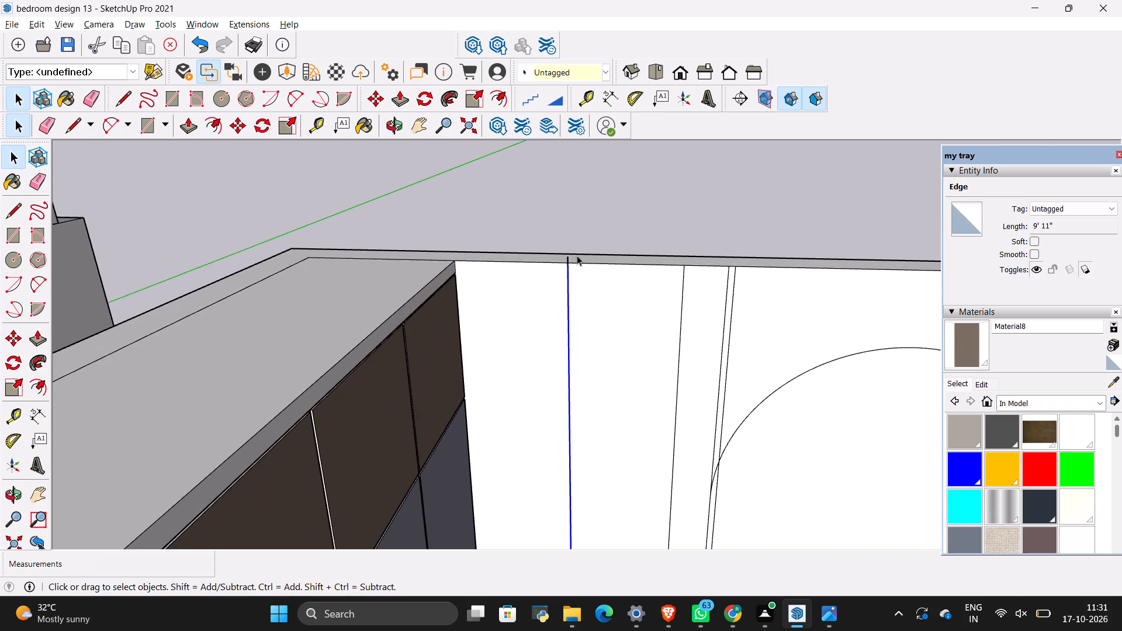
scroll(577, 255, up, 3)
key(m)
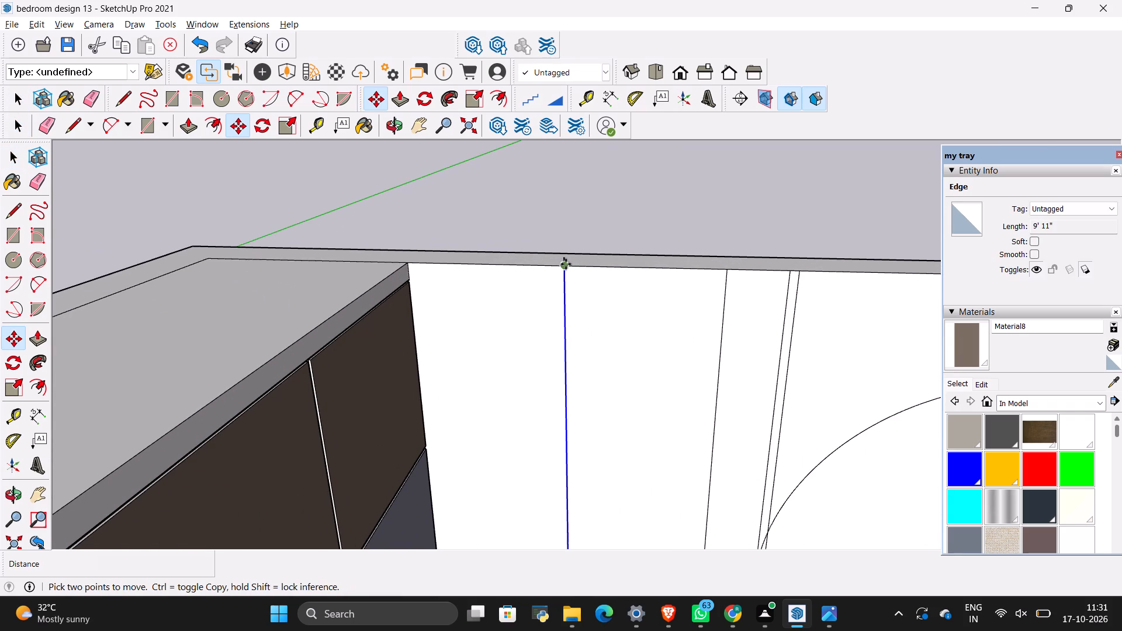
click(566, 264)
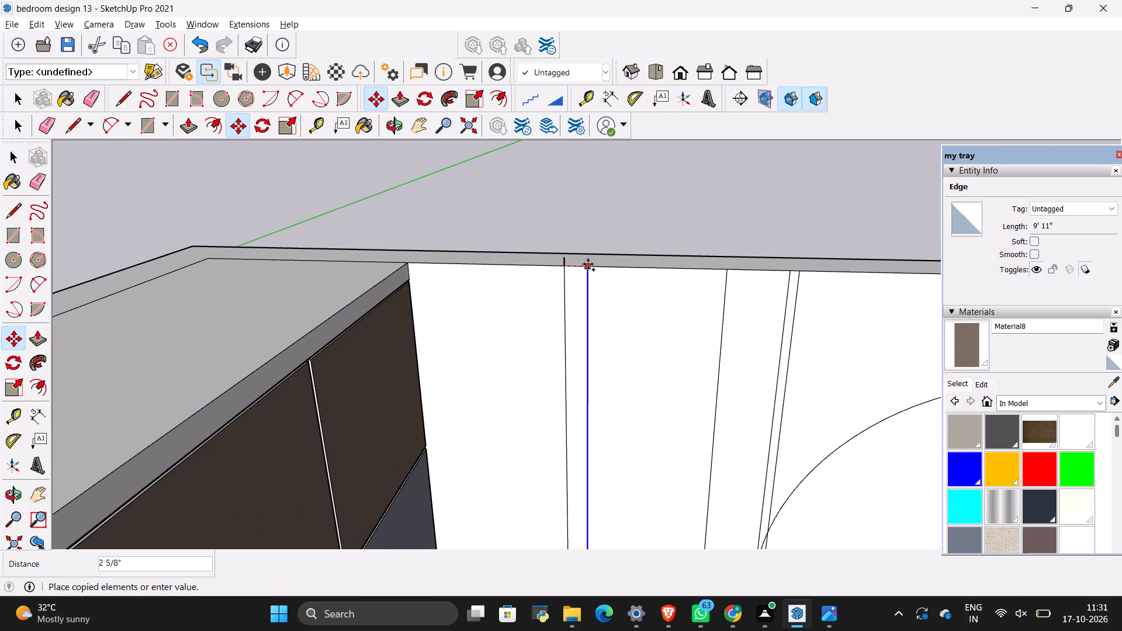
key(BackSpace)
text(1")
key(Return)
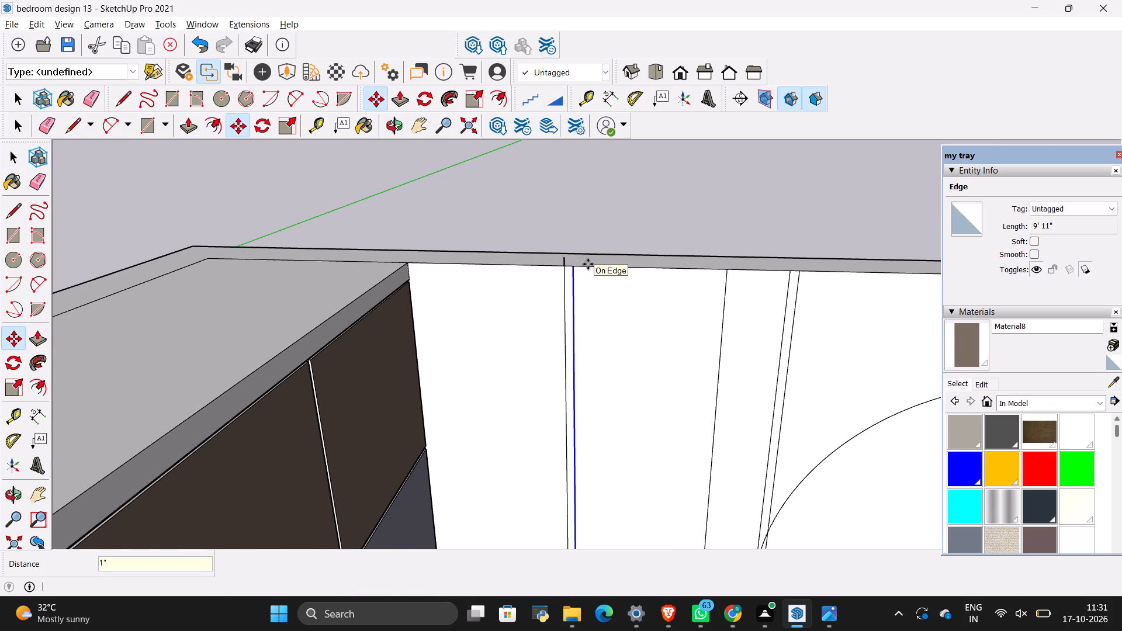
key(space)
Erase the short stub of the original panel line that projects onto the wall's top edge.
click(597, 300)
scroll(591, 301, up, 3)
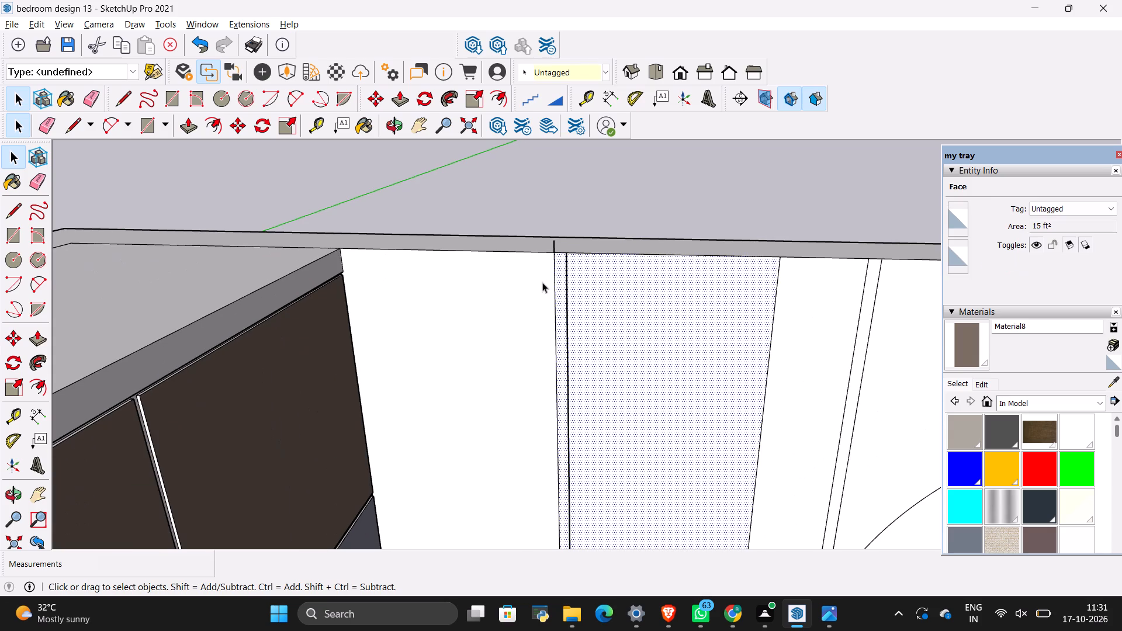
scroll(553, 237, up, 4)
key(e)
drag(563, 252, 553, 255)
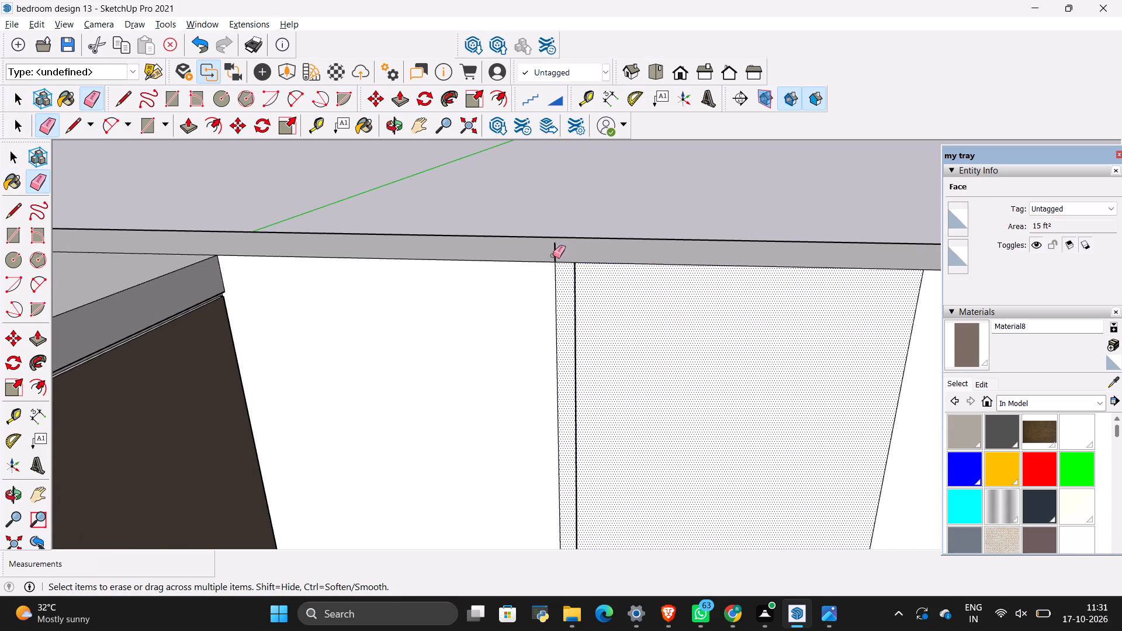
drag(553, 255, 548, 256)
Copy the pair of lines spaced 1" apart about 2' 3/4" across to the vertical line at the arch's left side.
key(space)
click(555, 289)
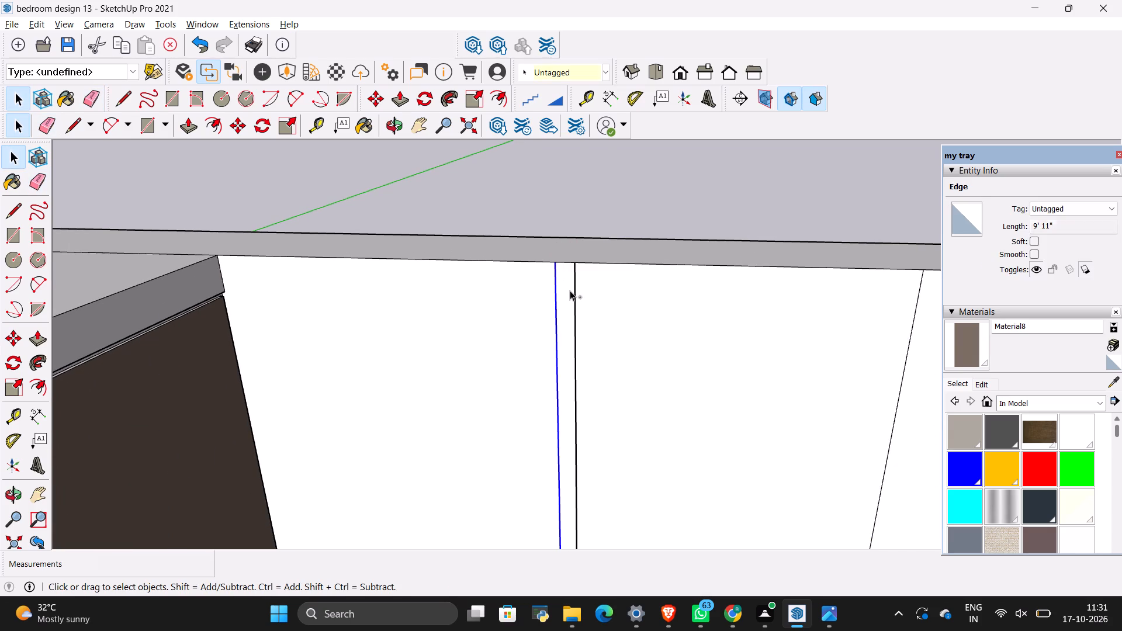
ctrl+click(574, 290)
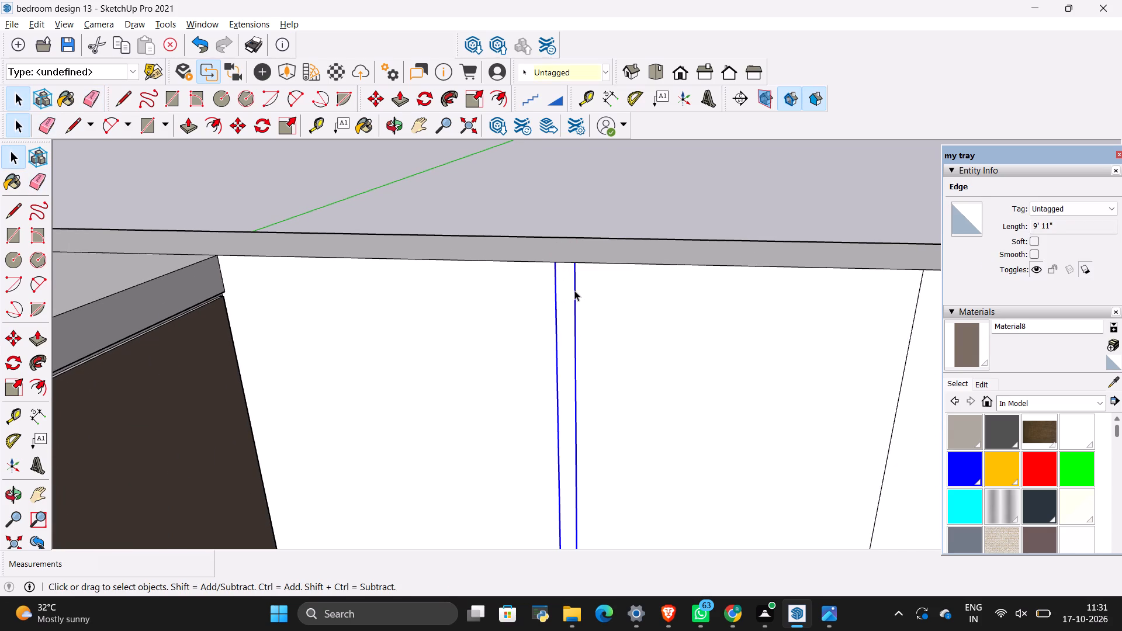
key(m)
ctrl+click(555, 260)
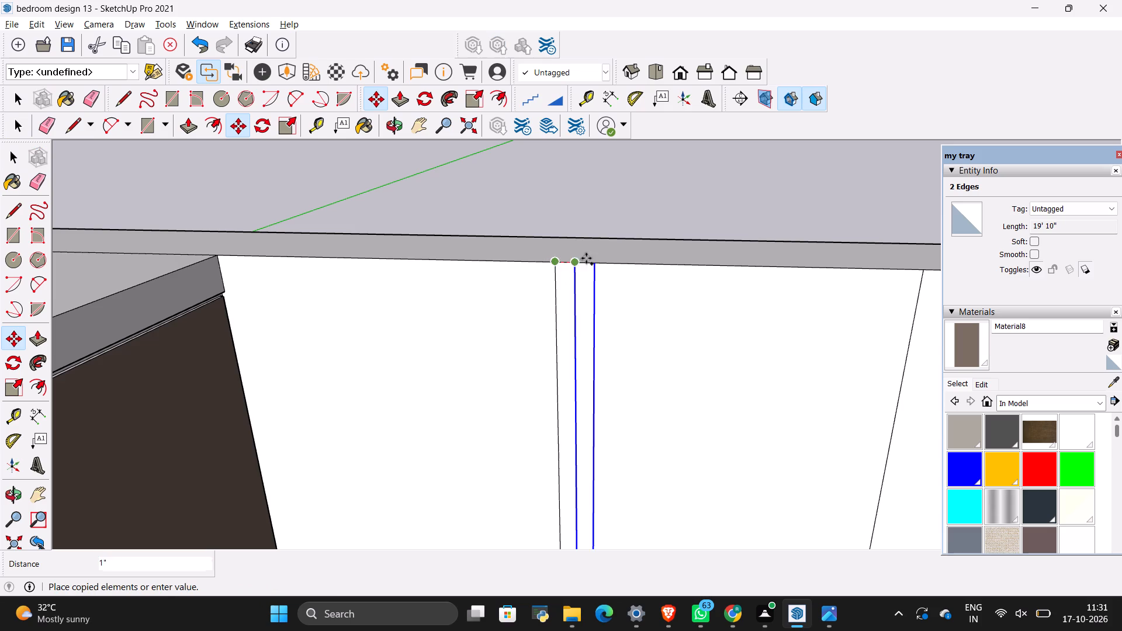
scroll(513, 261, down, 3)
scroll(402, 258, down, 3)
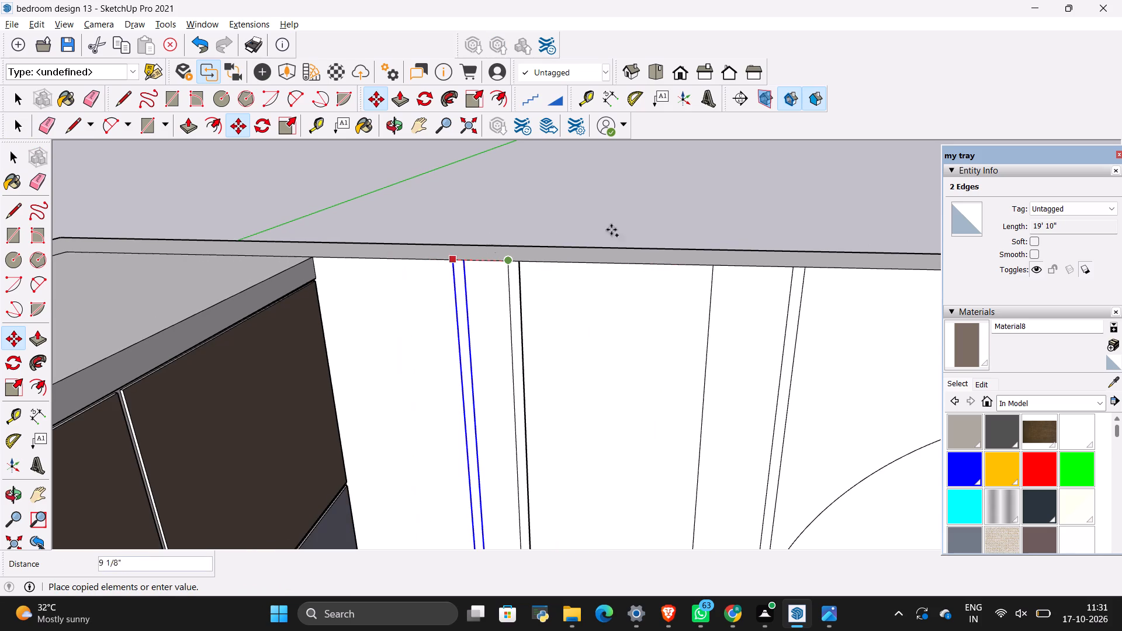
click(793, 262)
Copy the line pair at the arch's left side 1.2" toward the arch's centre.
ctrl+click(789, 270)
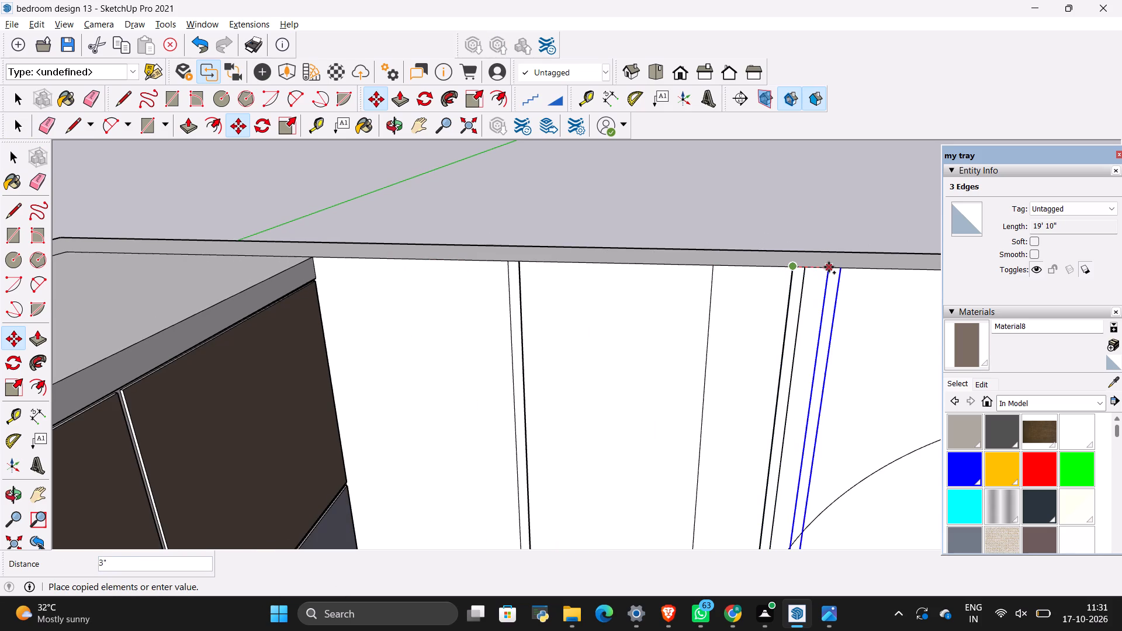
key(BackSpace)
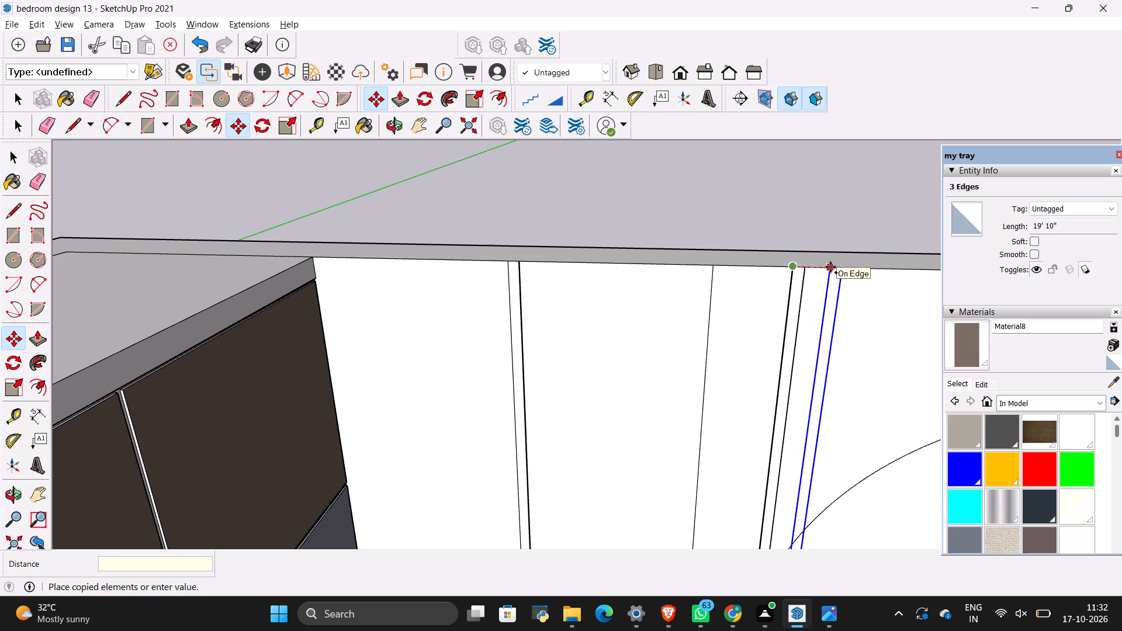
text(1.2)
key(shift+quotedbl)
key(Return)
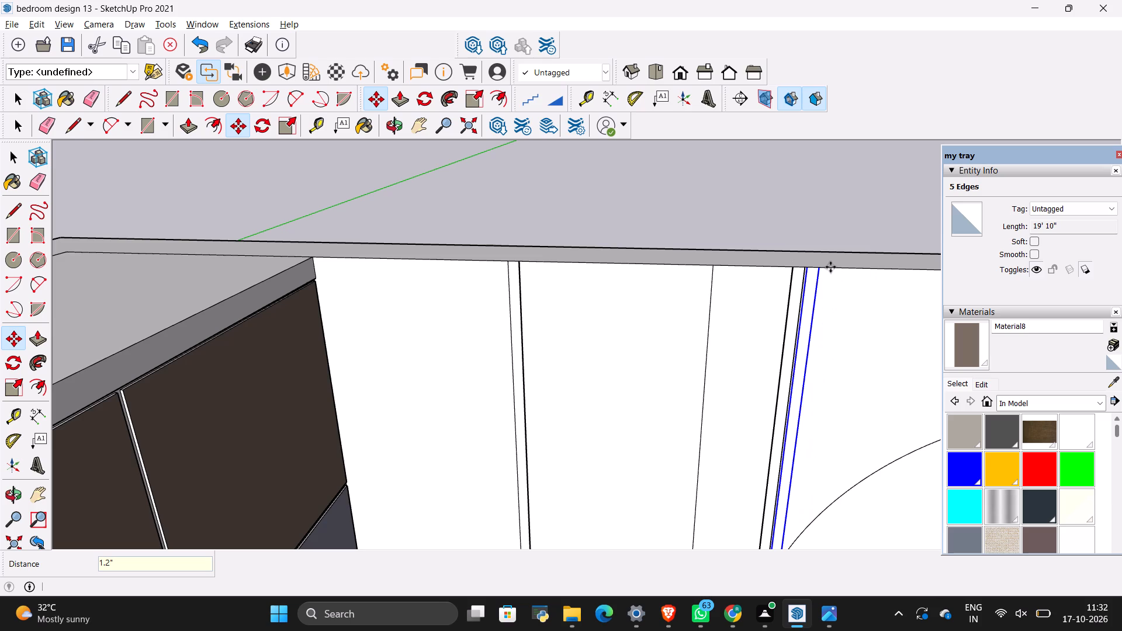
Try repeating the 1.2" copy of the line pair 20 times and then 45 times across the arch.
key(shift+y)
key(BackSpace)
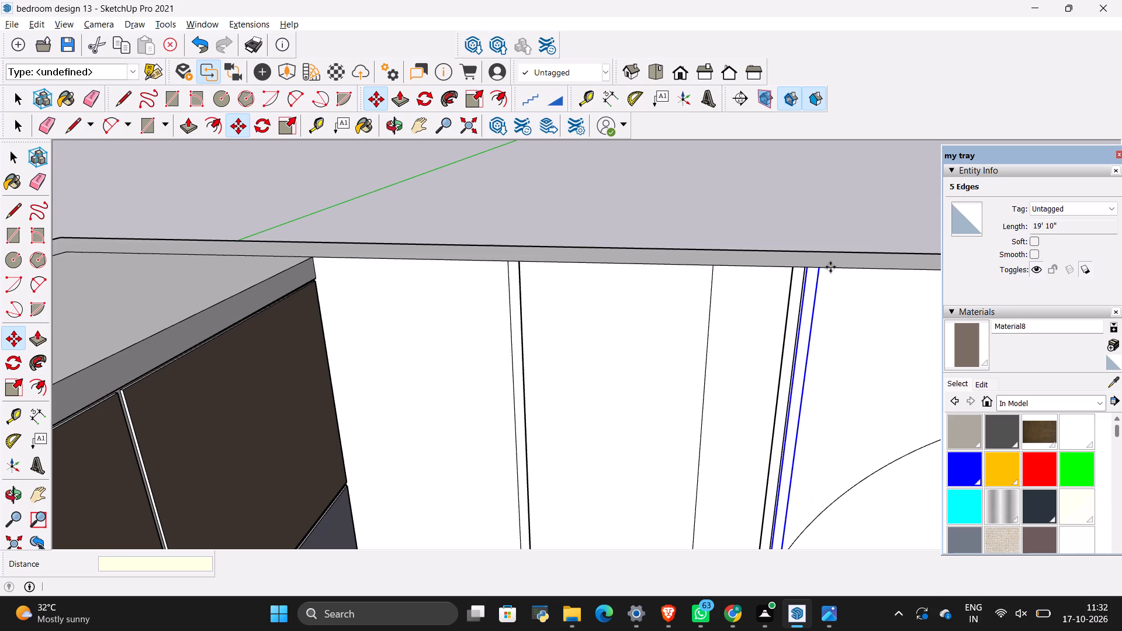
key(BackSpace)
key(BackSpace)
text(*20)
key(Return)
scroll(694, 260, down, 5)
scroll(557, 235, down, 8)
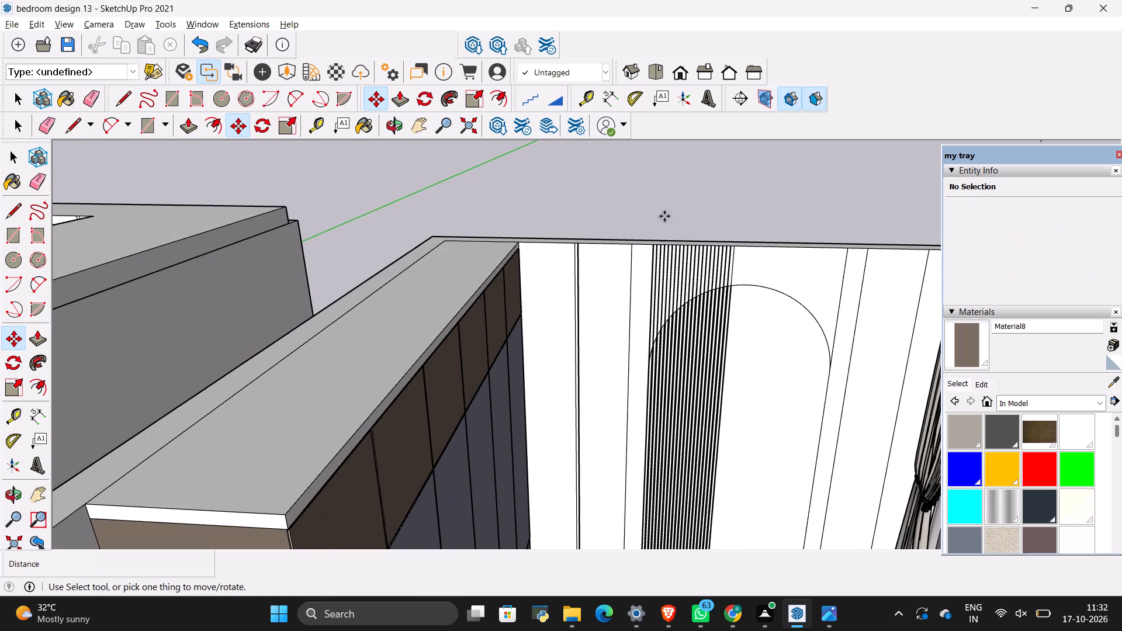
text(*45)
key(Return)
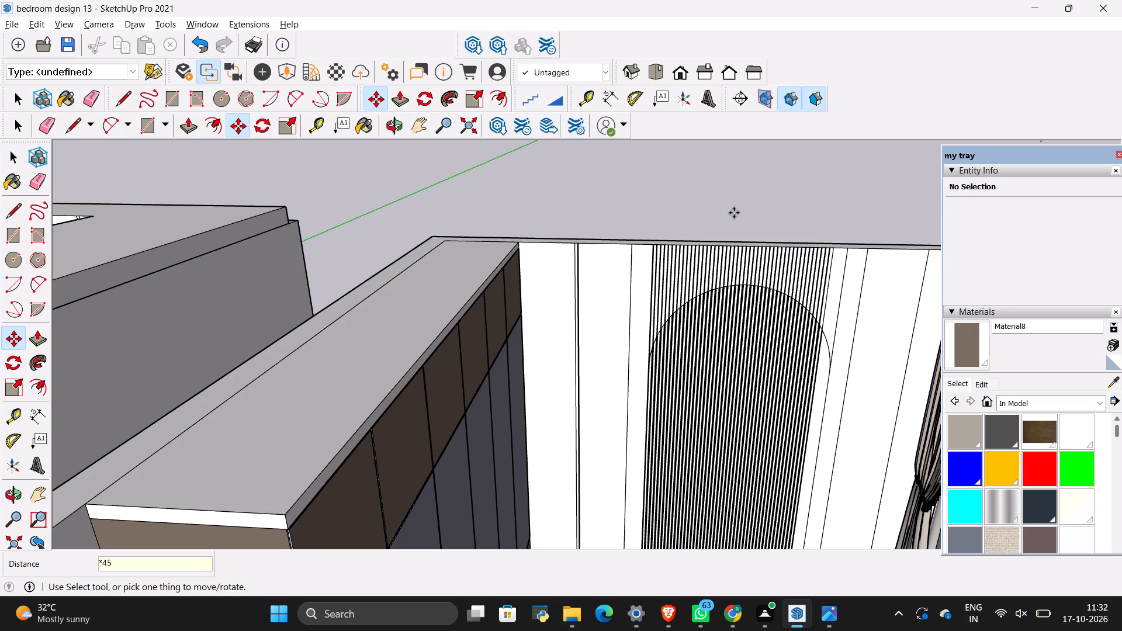
Repeat the 1.2" copy of the line pair 50 times across the arch's full width.
key(shift+asterisk)
text(50)
key(Return)
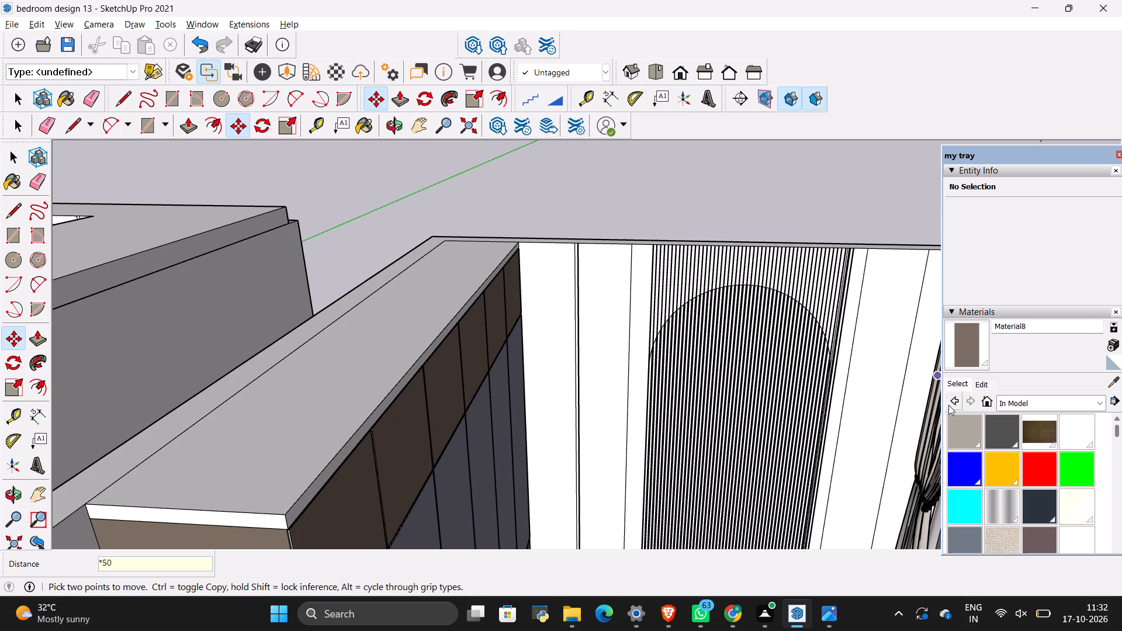
Erase the surplus vertical lines that run past the arch's right side, including their leftover lower segments.
scroll(826, 384, up, 3)
scroll(817, 317, up, 7)
key(space)
click(862, 424)
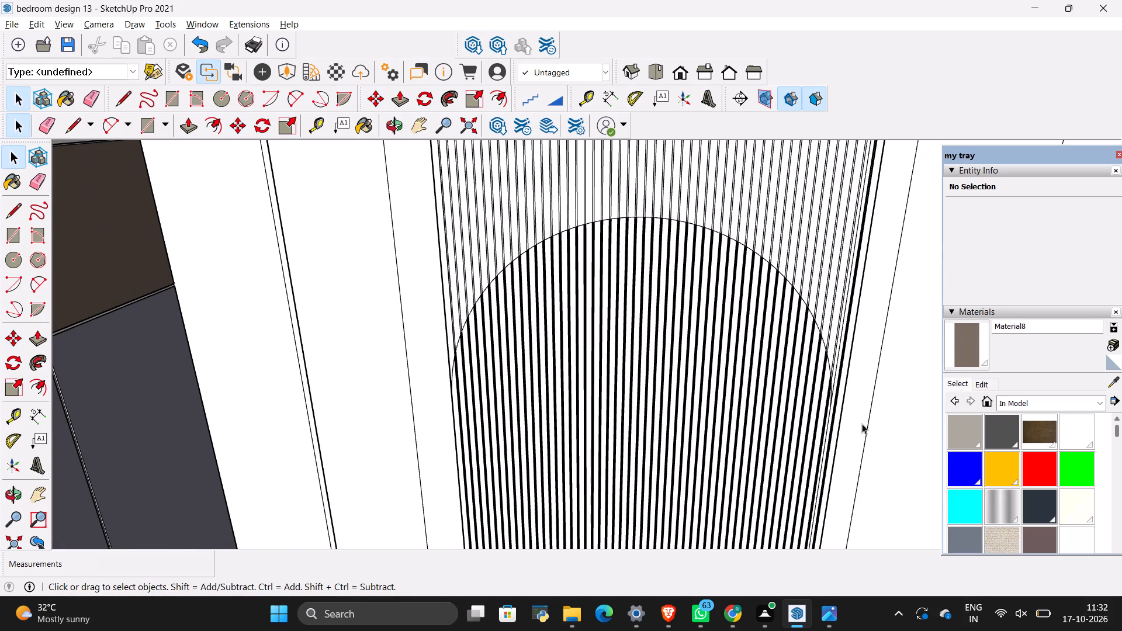
scroll(853, 425, up, 10)
key(e)
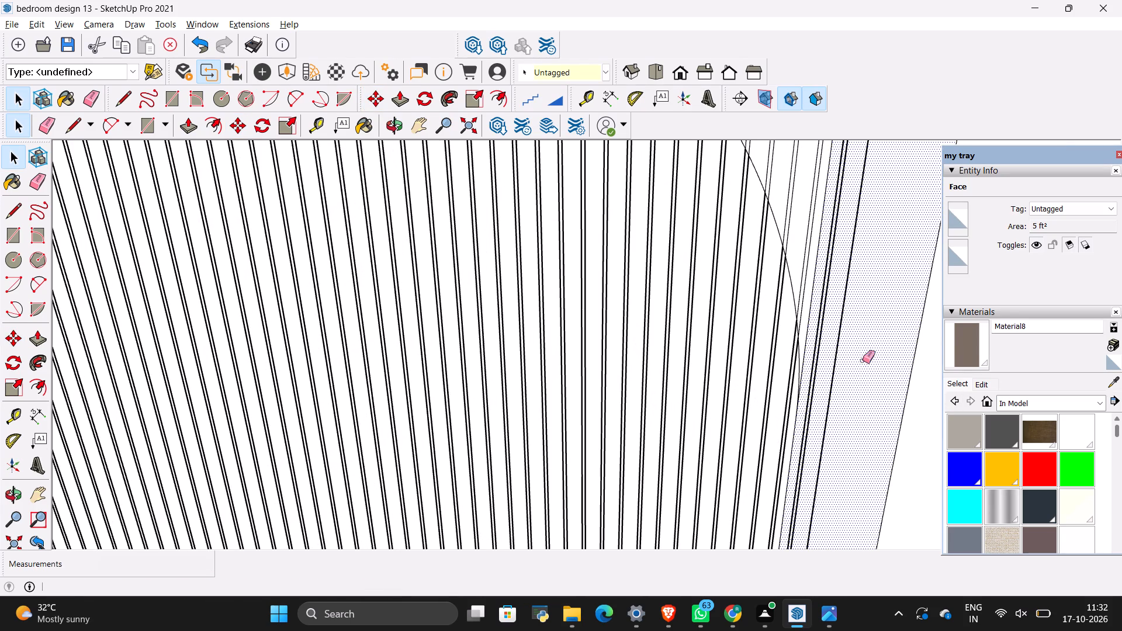
drag(864, 330, 796, 251)
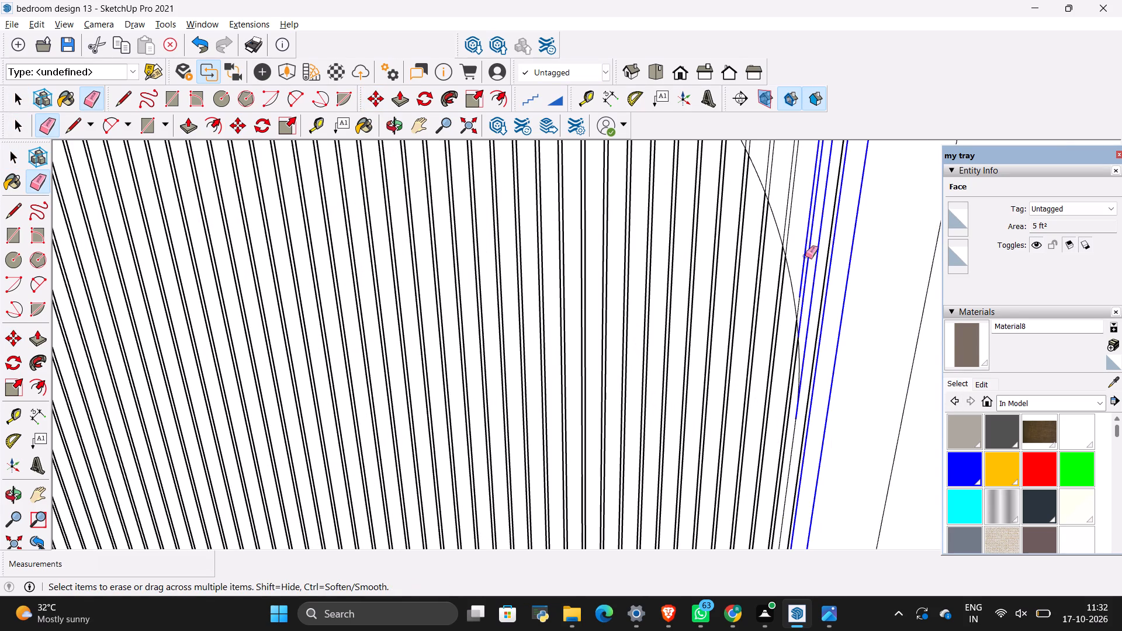
drag(820, 275, 828, 285)
scroll(801, 307, up, 4)
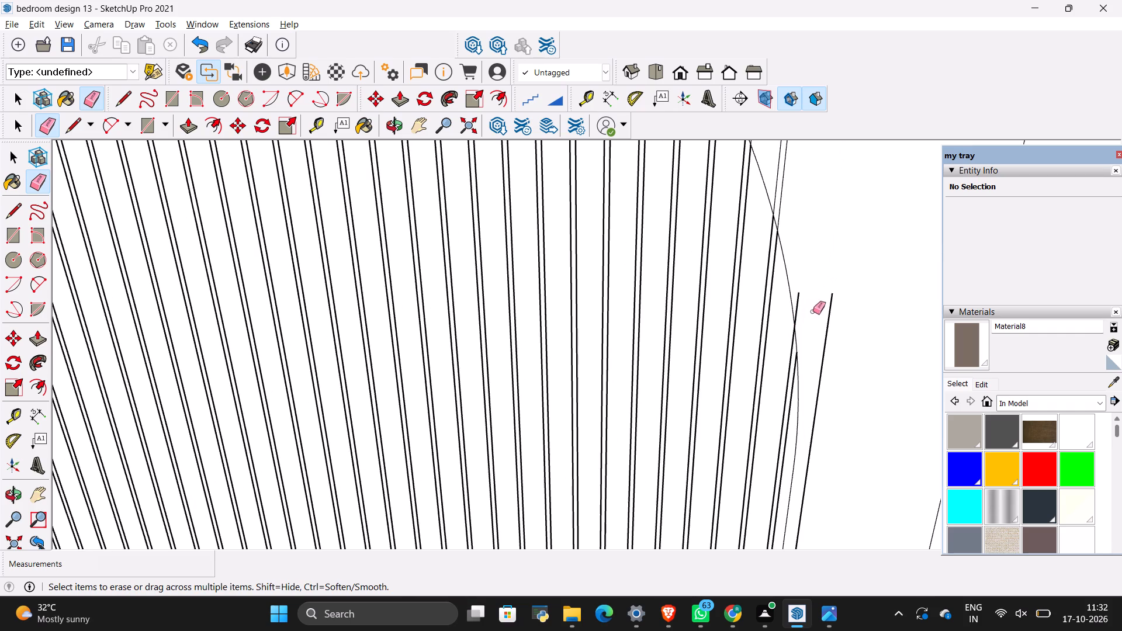
drag(822, 314, 837, 323)
scroll(797, 289, up, 8)
drag(799, 294, 818, 333)
scroll(802, 370, down, 9)
scroll(723, 465, down, 3)
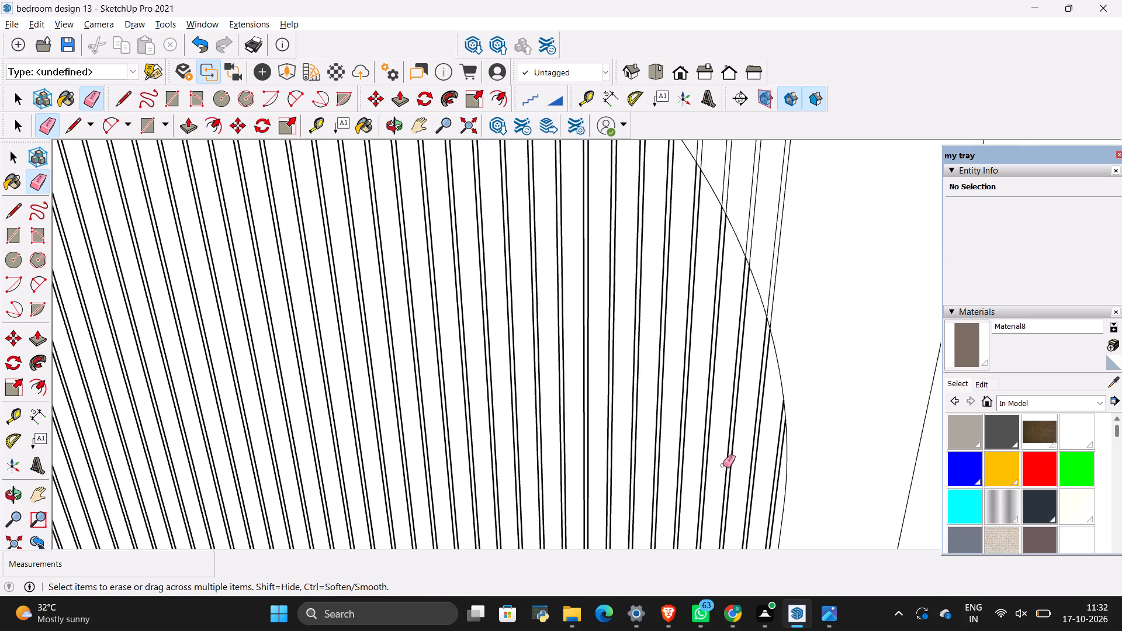
Erase the vertical line segments above the arch curve over its right half and crown.
scroll(723, 465, down, 7)
drag(785, 338, 605, 185)
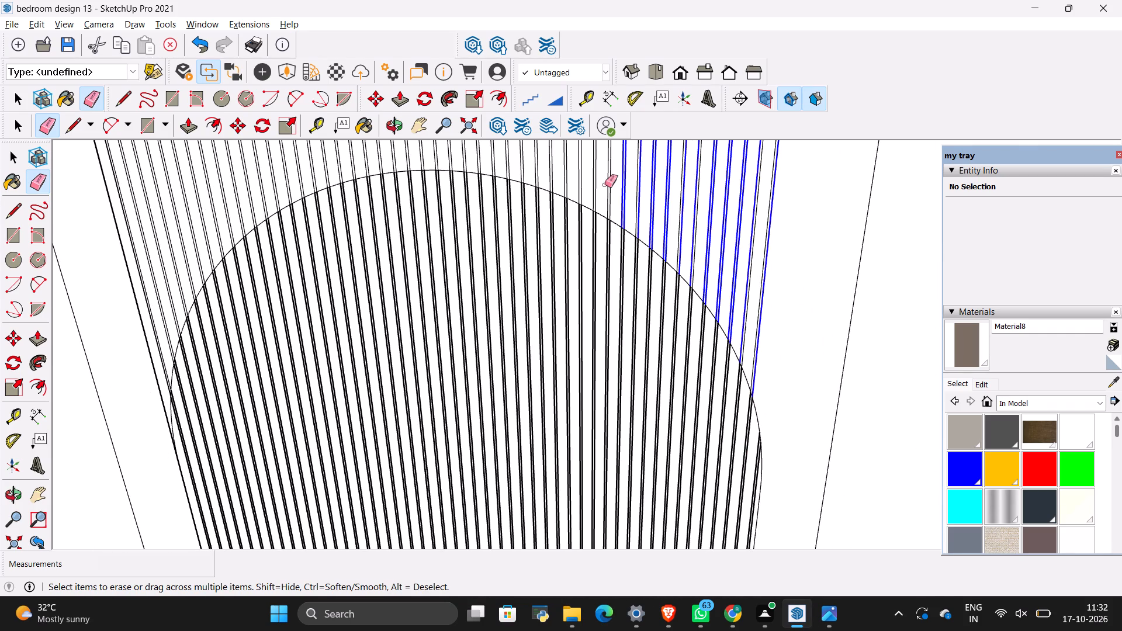
drag(605, 185, 573, 185)
scroll(694, 385, down, 5)
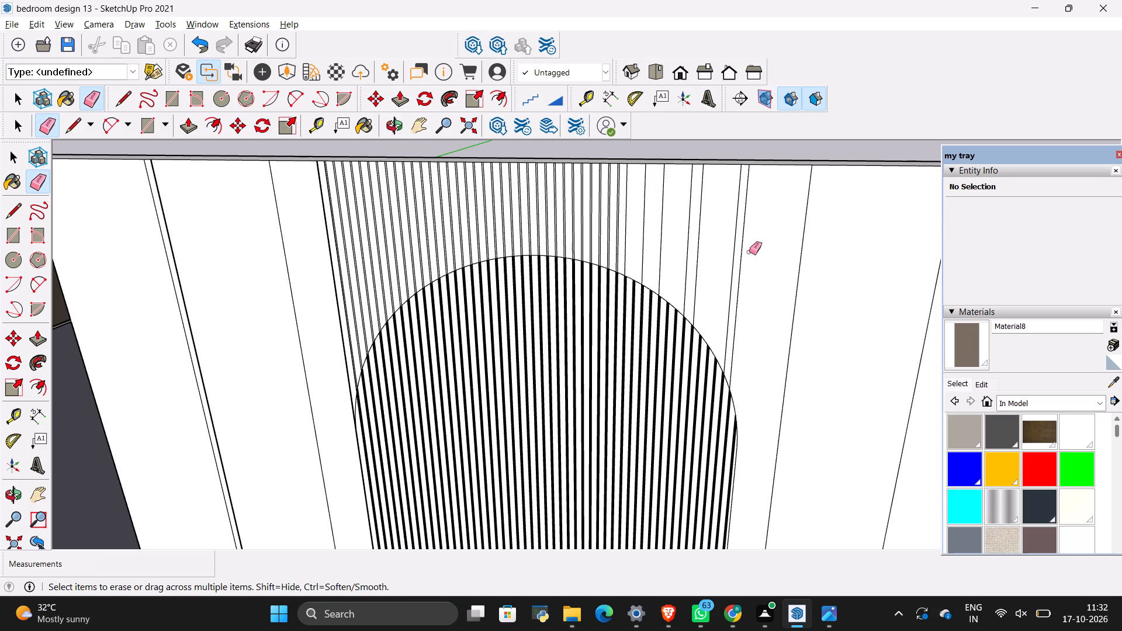
drag(749, 251, 442, 224)
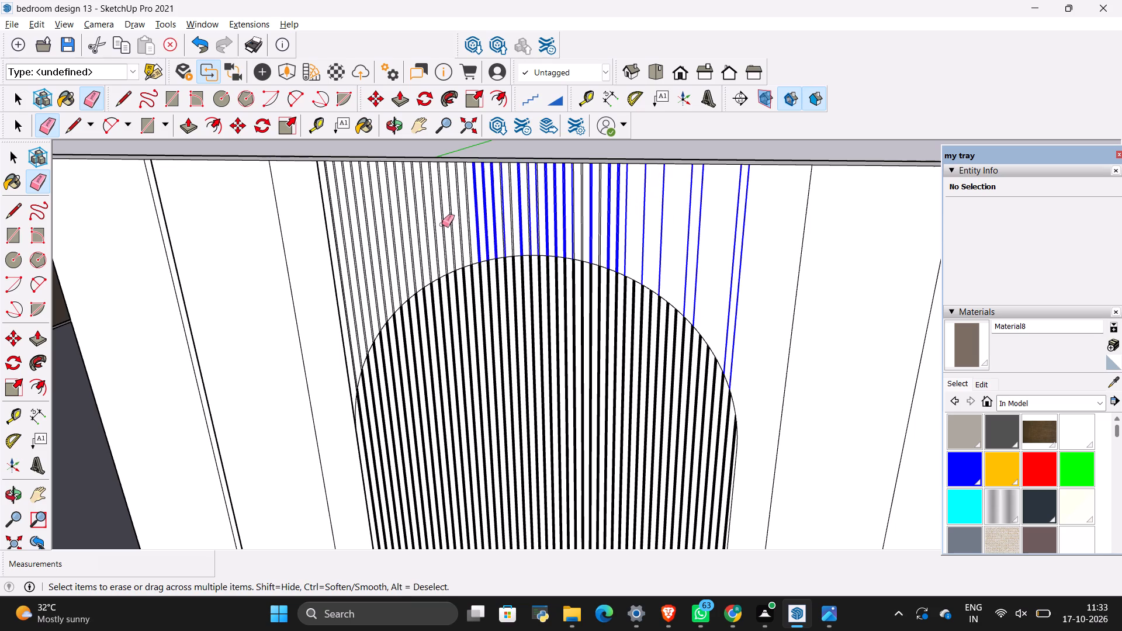
drag(442, 224, 434, 226)
drag(597, 206, 427, 223)
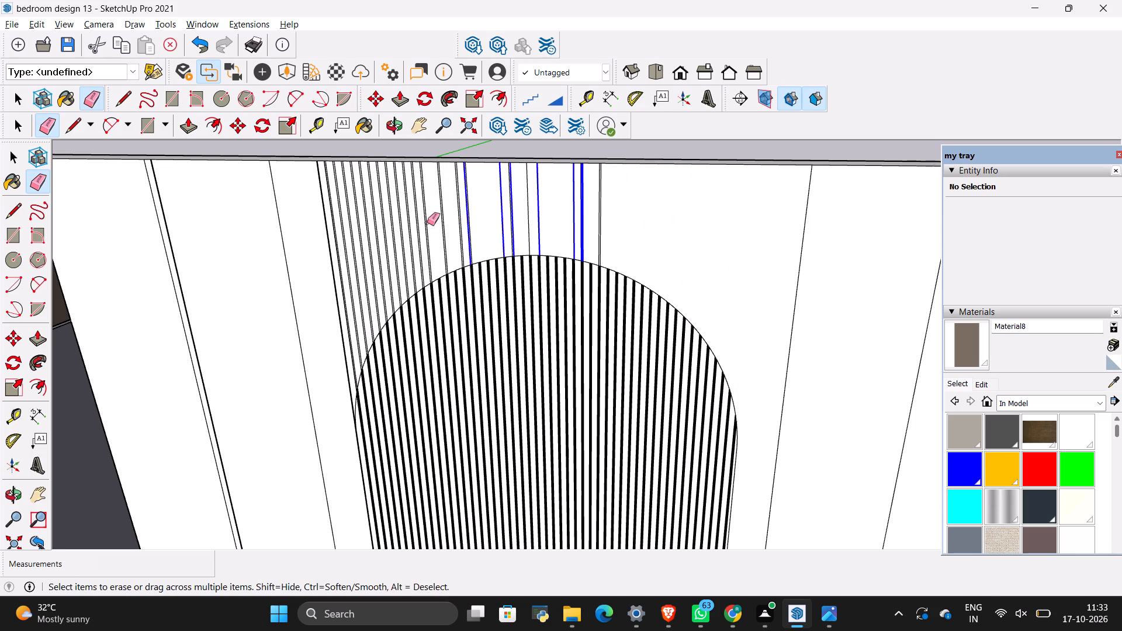
drag(427, 223, 427, 224)
drag(615, 202, 456, 212)
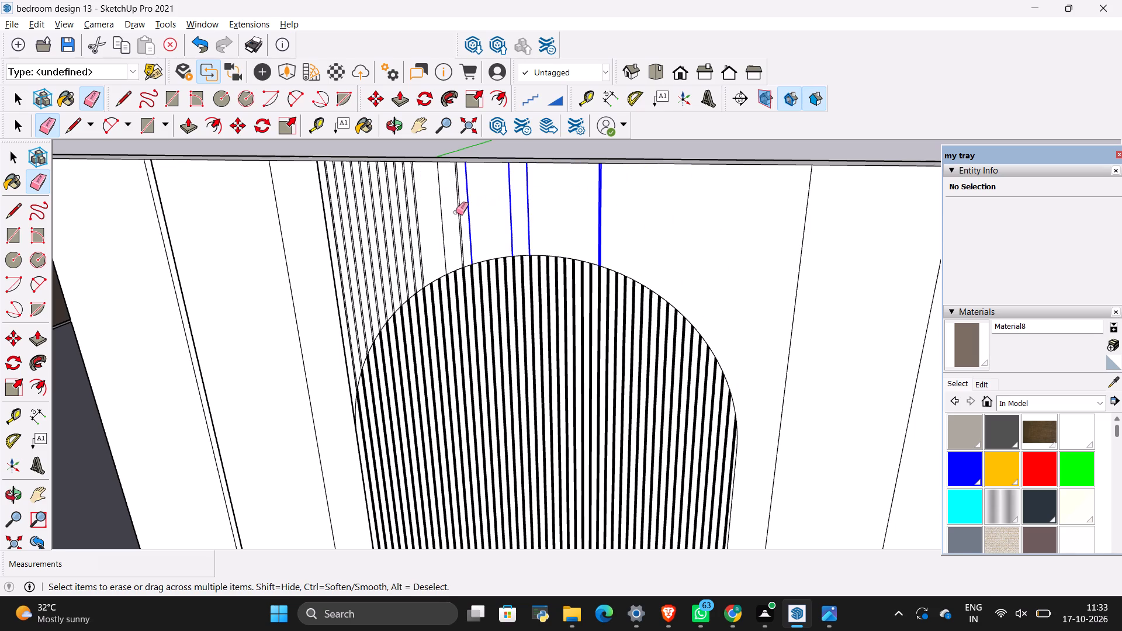
drag(456, 212, 382, 232)
Erase the remaining vertical line segments above the arch curve on its left side.
drag(448, 215, 341, 262)
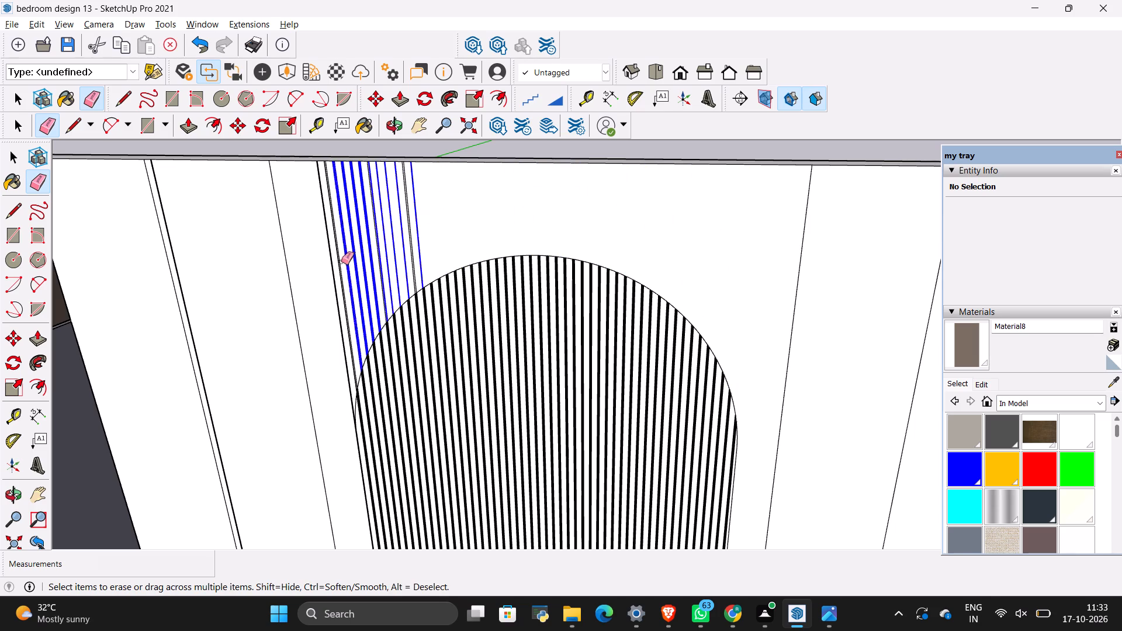
drag(341, 262, 319, 287)
drag(435, 221, 344, 256)
drag(404, 245, 387, 253)
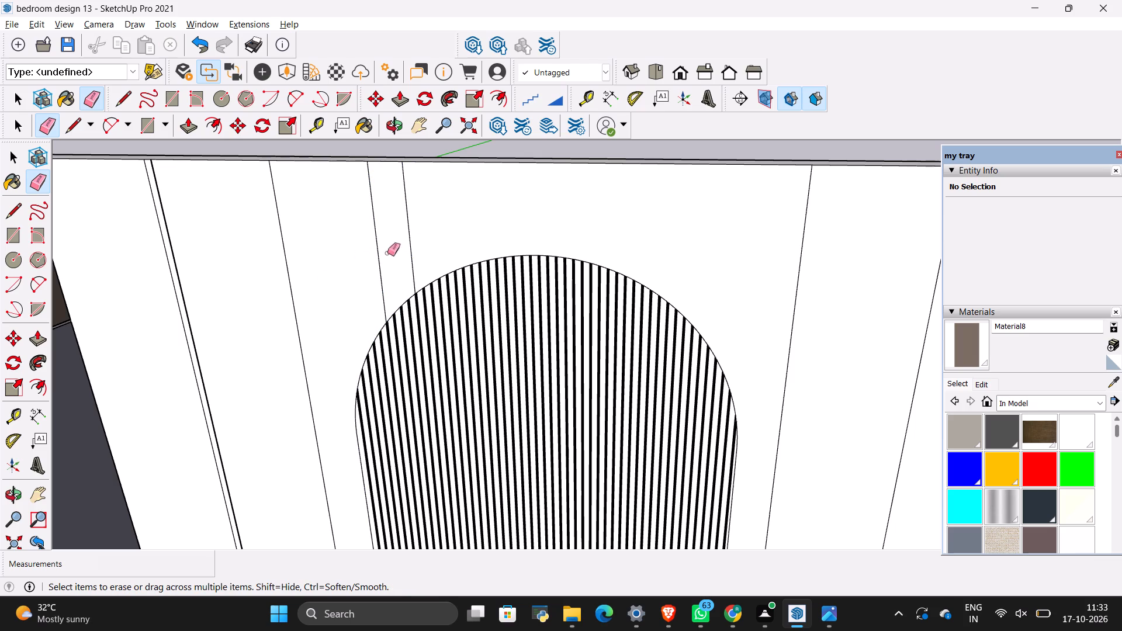
drag(387, 253, 368, 264)
drag(455, 232, 410, 254)
scroll(610, 232, down, 6)
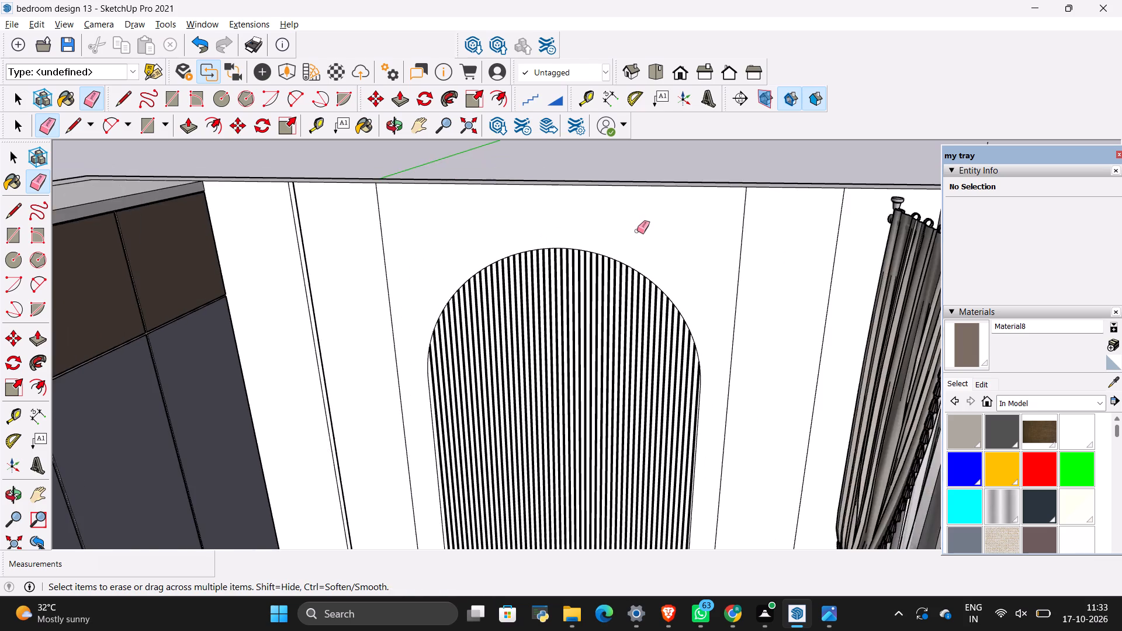
Copy the line pair at the edge of the left panel 1.2" sideways along the wall's top edge.
scroll(637, 231, down, 8)
key(space)
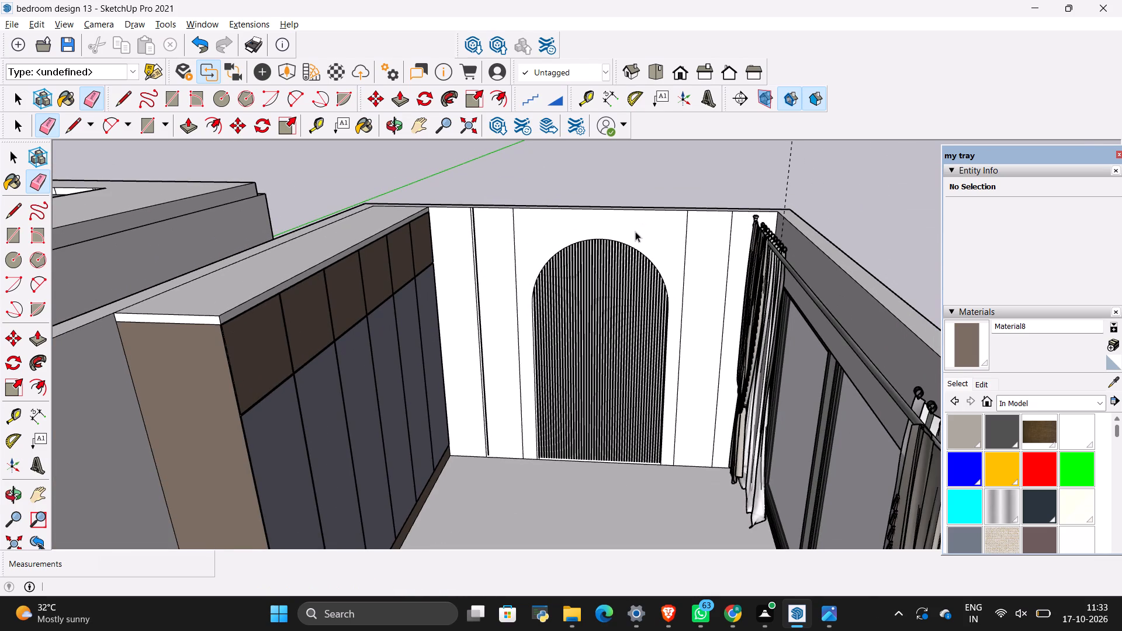
key(alt+Tab)
key(alt+Tab)
scroll(465, 209, up, 4)
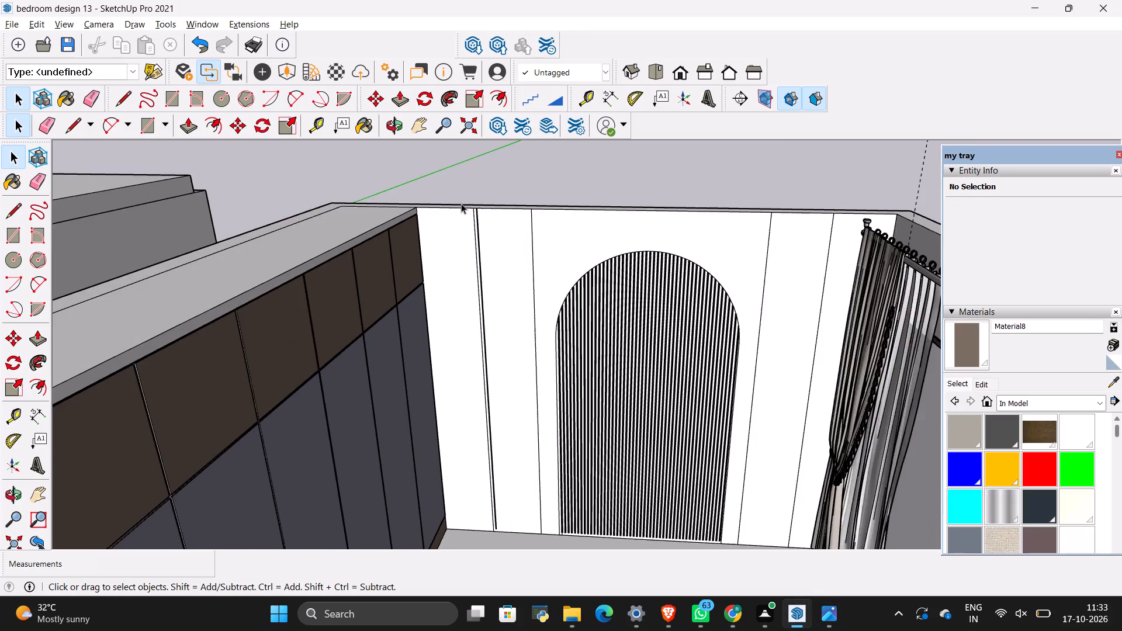
scroll(461, 203, up, 14)
scroll(502, 227, up, 9)
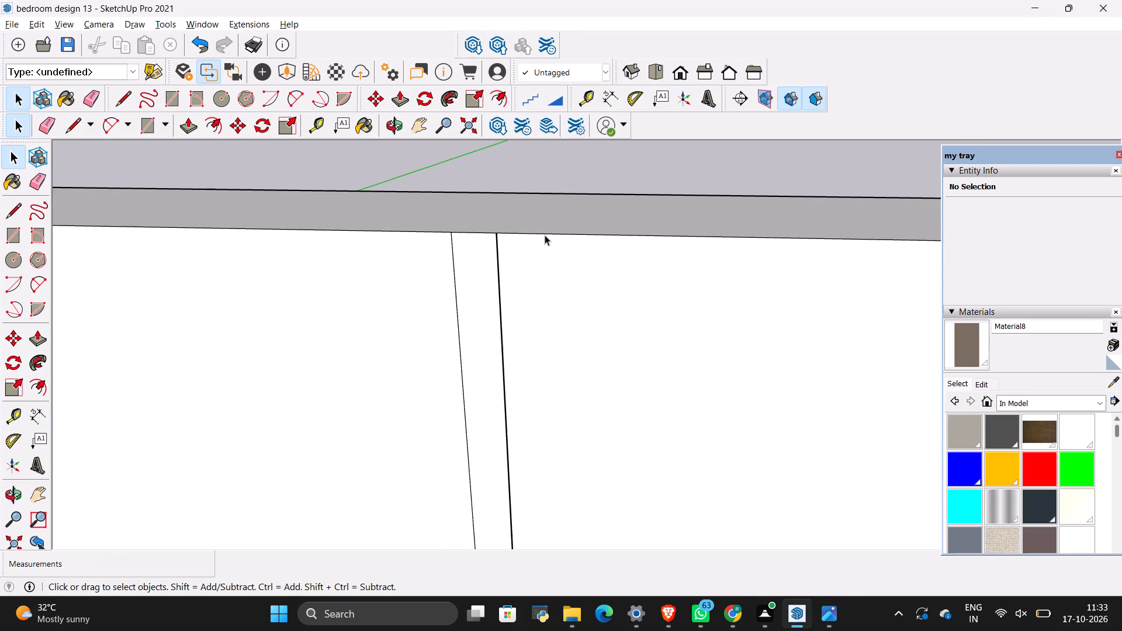
scroll(521, 231, up, 4)
scroll(523, 230, down, 4)
middle_drag(531, 228, 590, 255)
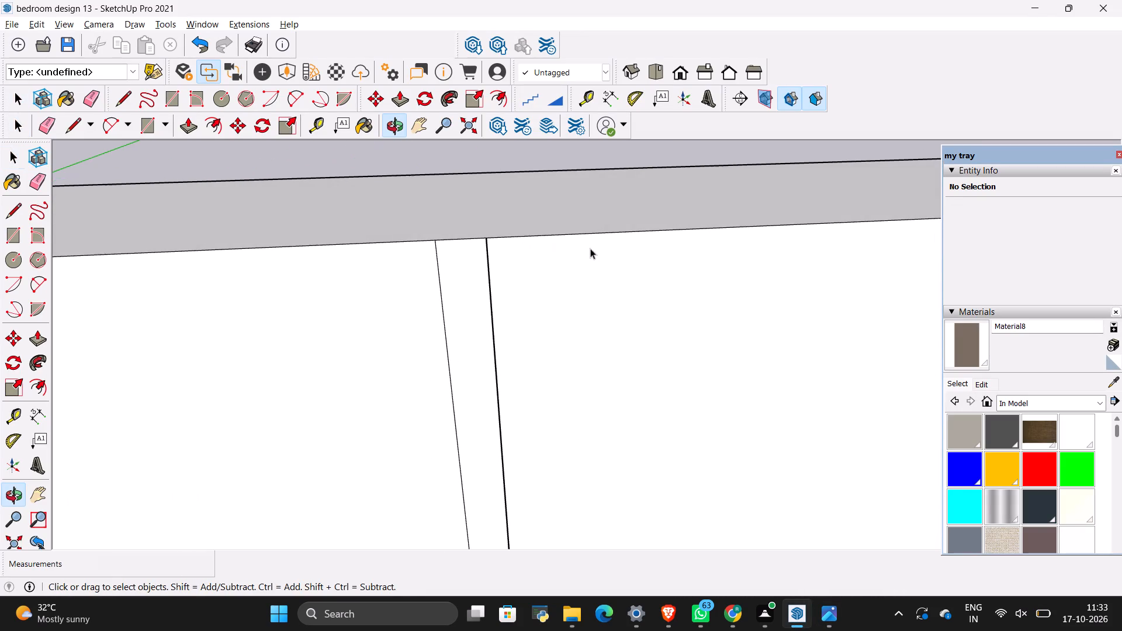
key(space)
click(439, 275)
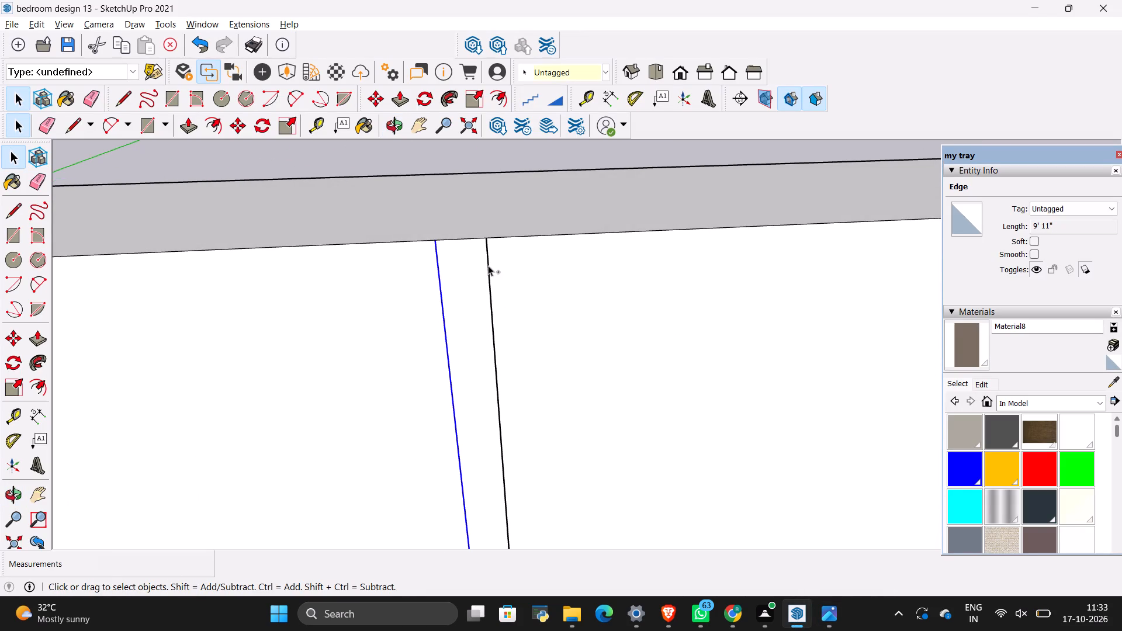
ctrl+click(488, 265)
key(m)
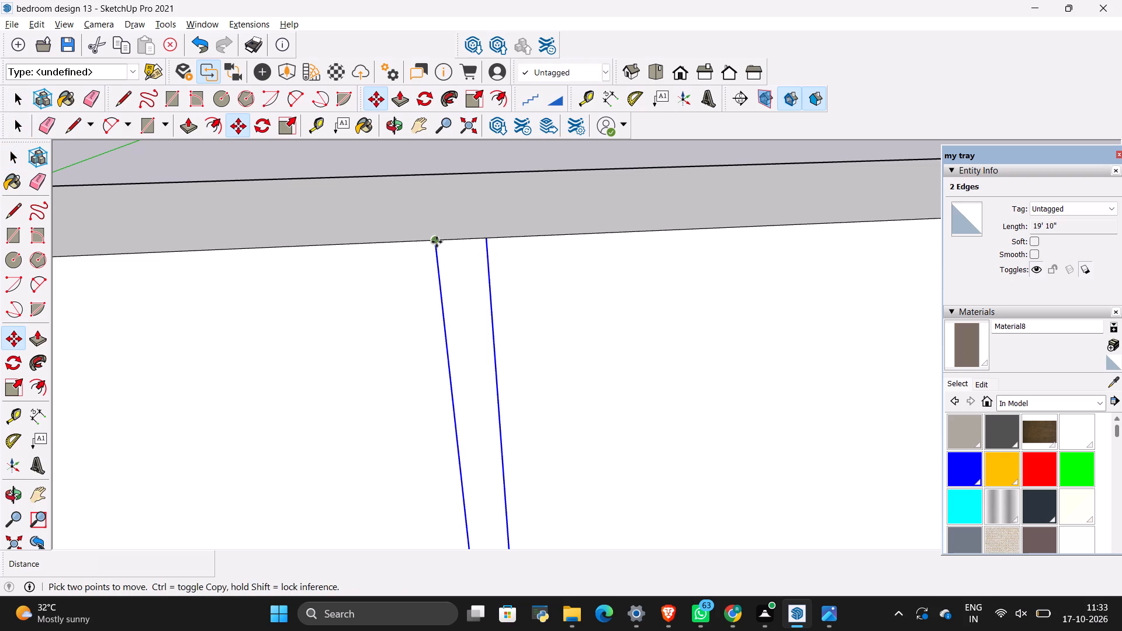
ctrl+click(436, 242)
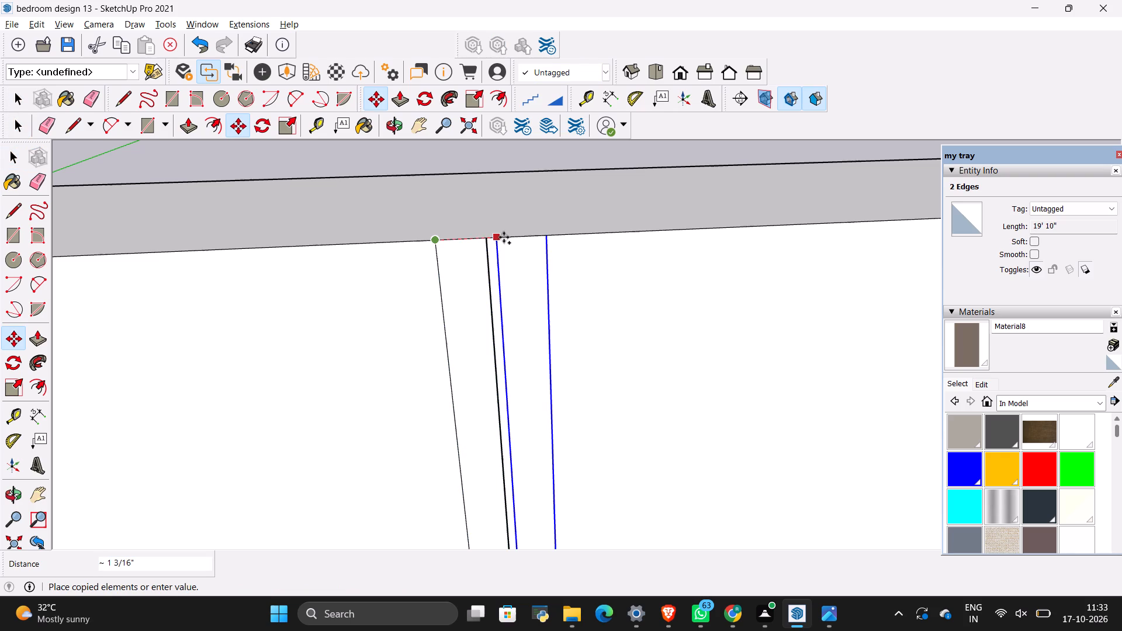
key(BackSpace)
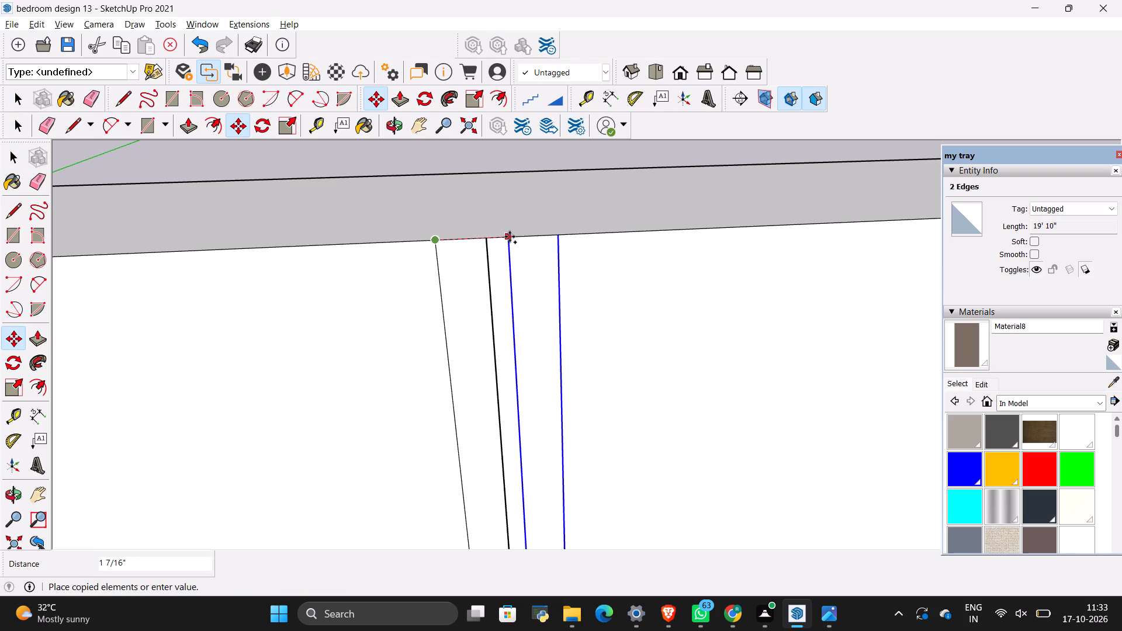
text(1.2)
key(shift+quotedbl)
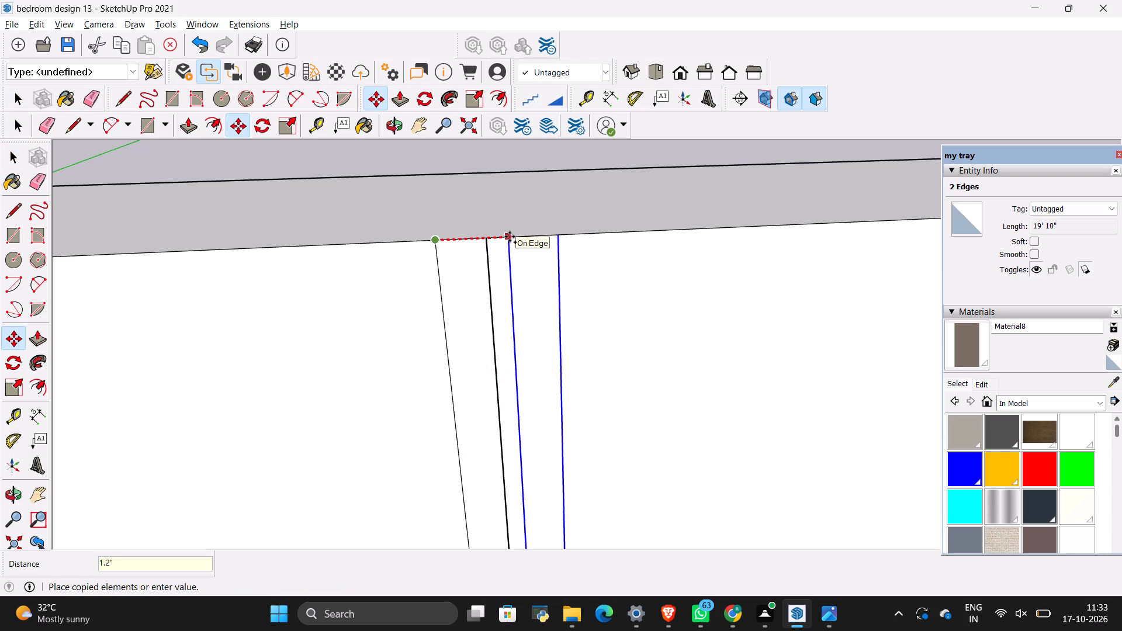
key(Return)
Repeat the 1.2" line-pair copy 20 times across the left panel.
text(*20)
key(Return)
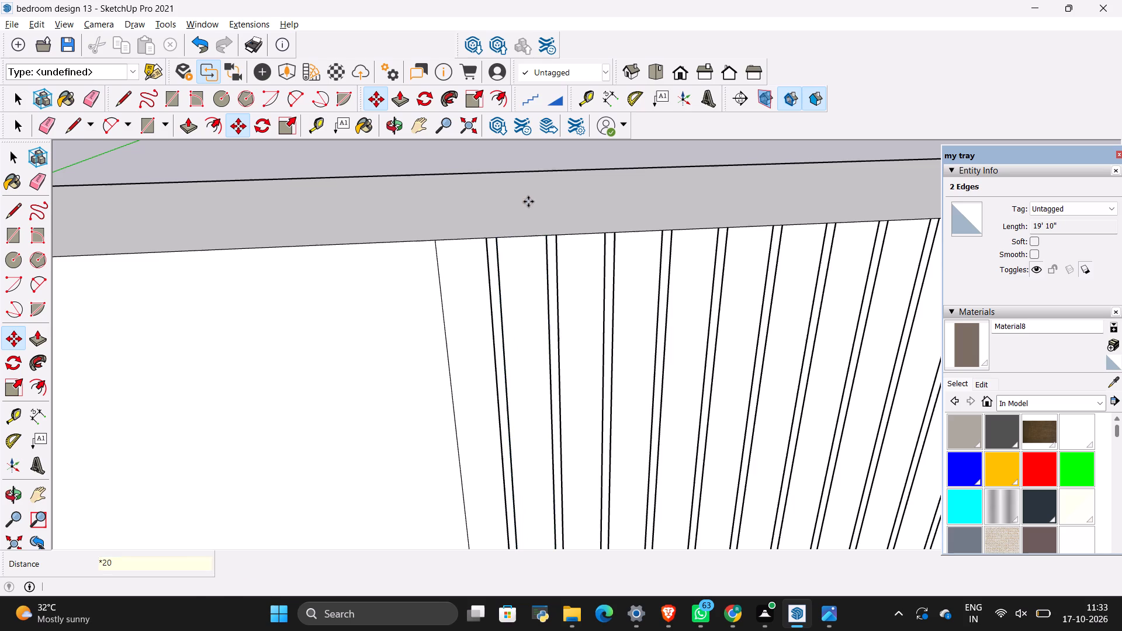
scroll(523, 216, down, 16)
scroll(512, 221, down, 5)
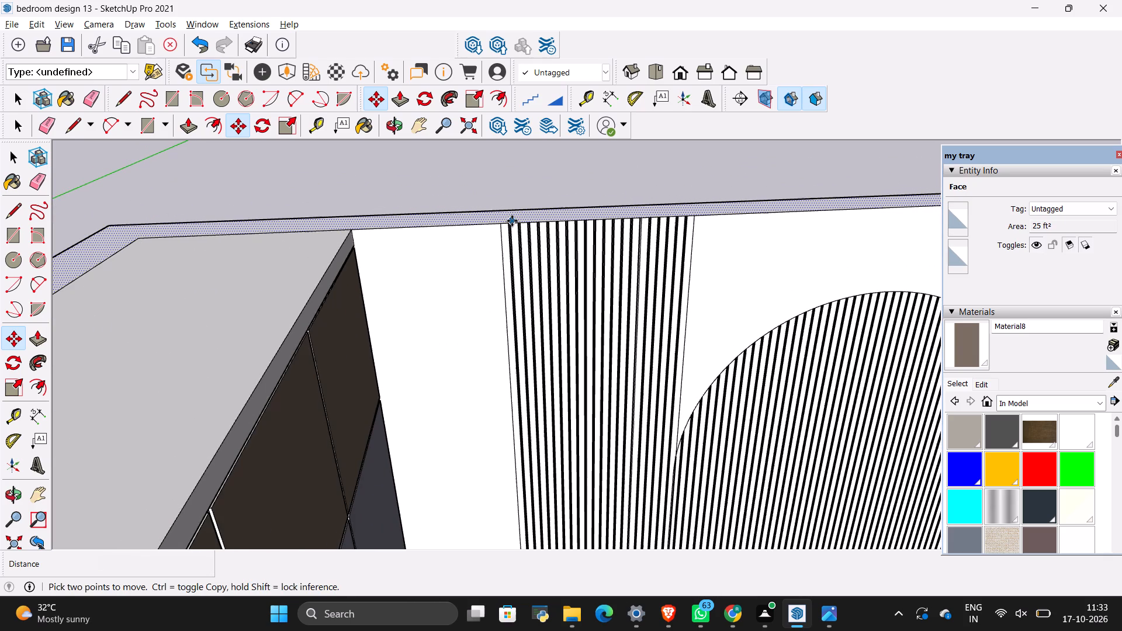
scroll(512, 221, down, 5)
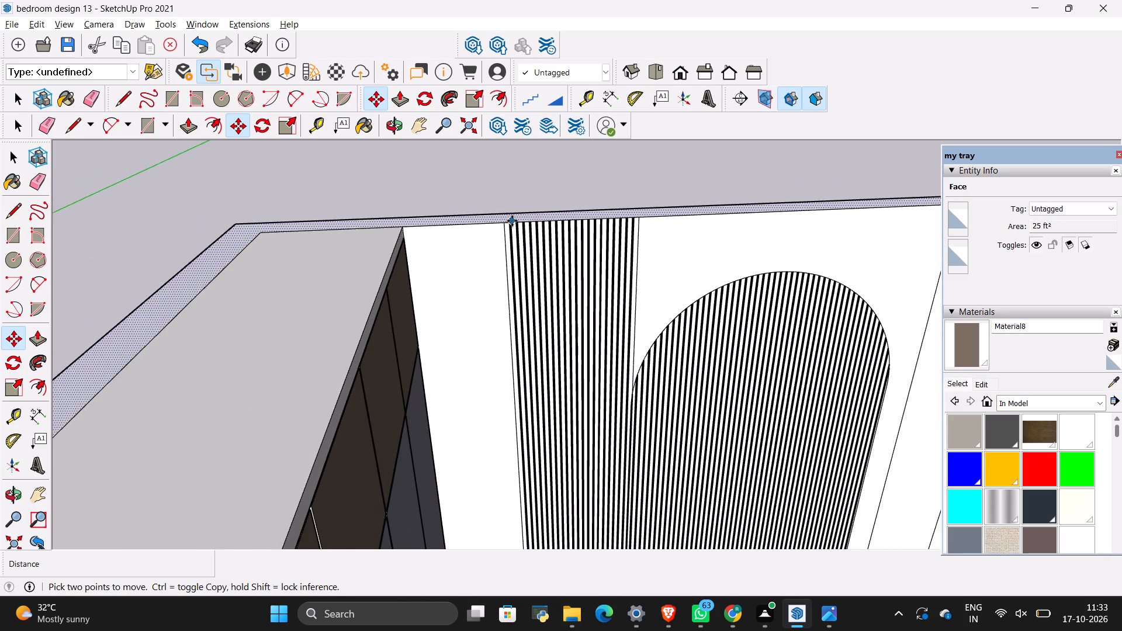
Set the line-pair copy's repeat count to 15 on the left panel and clear the selection.
text(*15)
key(Return)
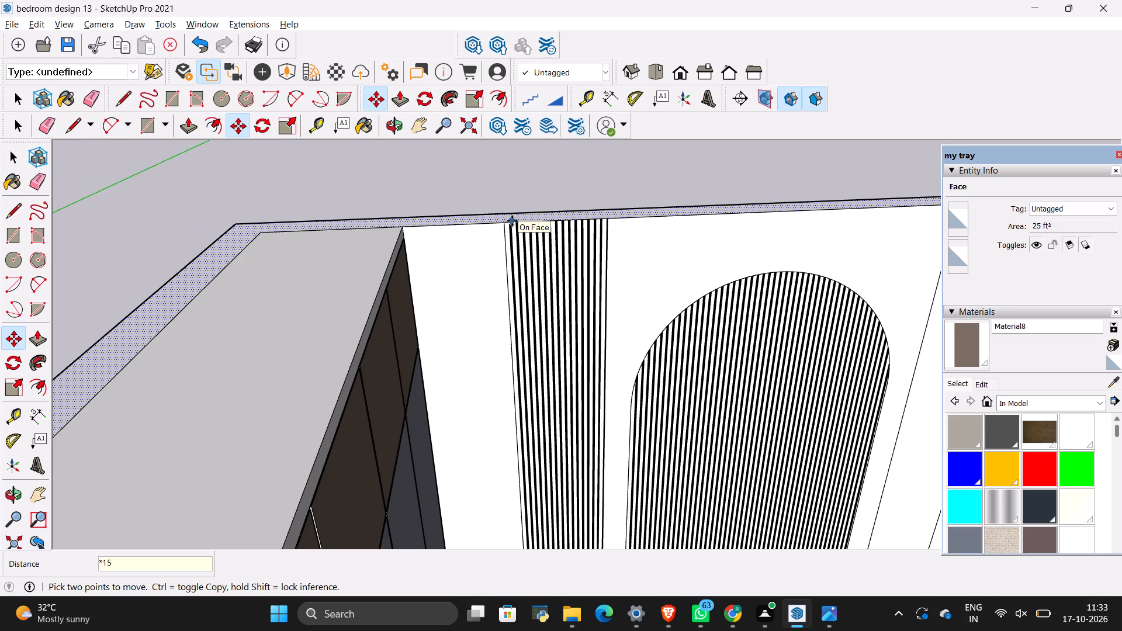
scroll(440, 231, down, 4)
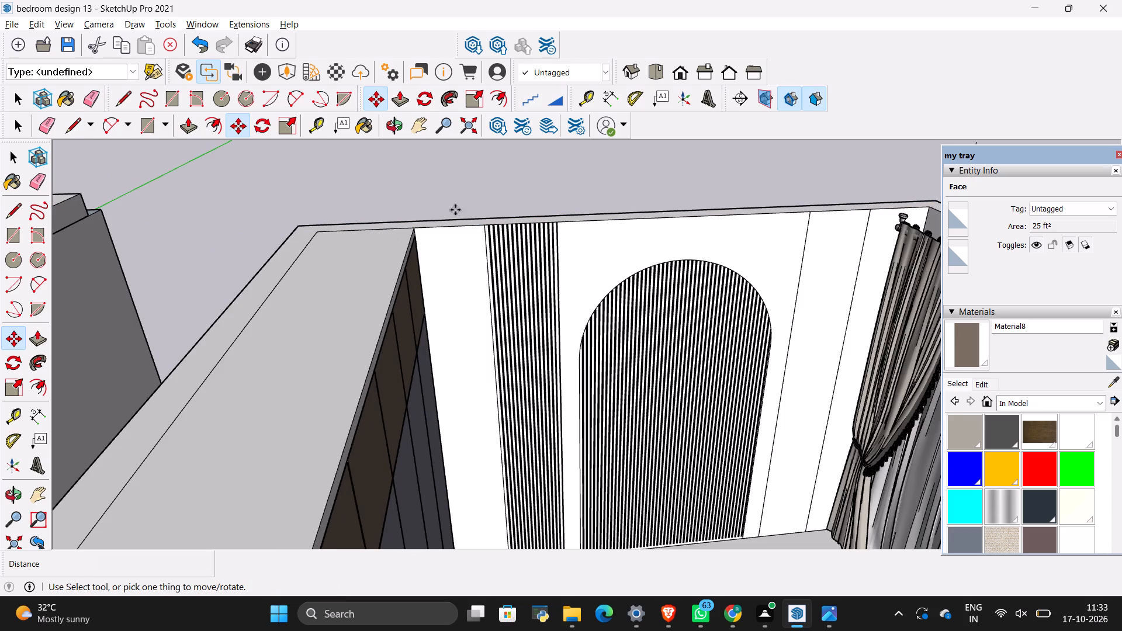
key(space)
click(507, 192)
scroll(413, 238, down, 4)
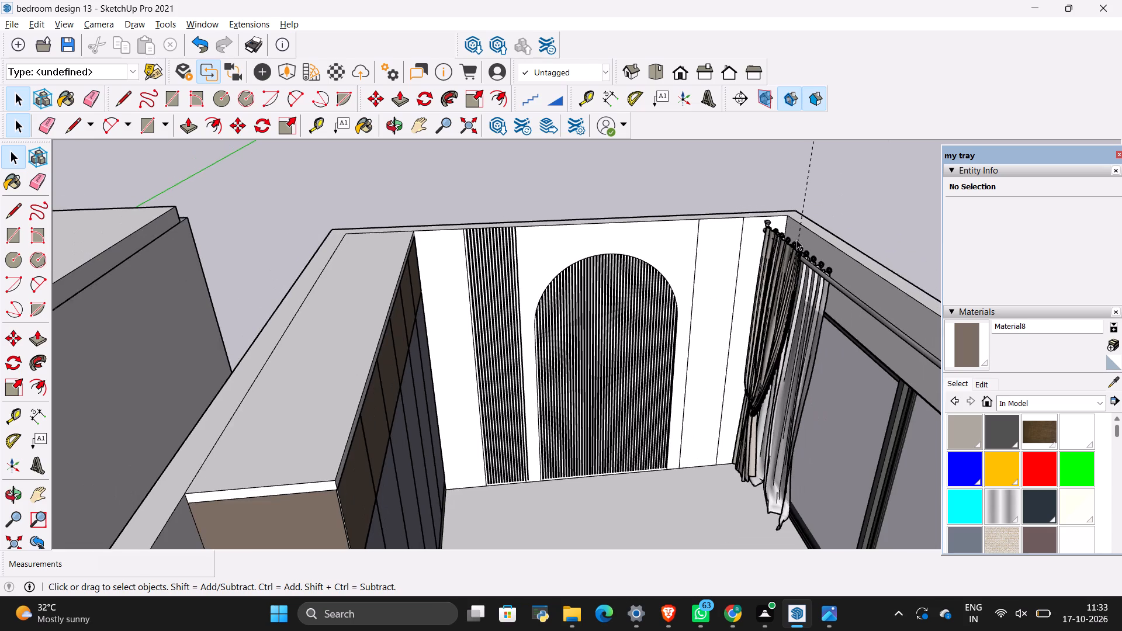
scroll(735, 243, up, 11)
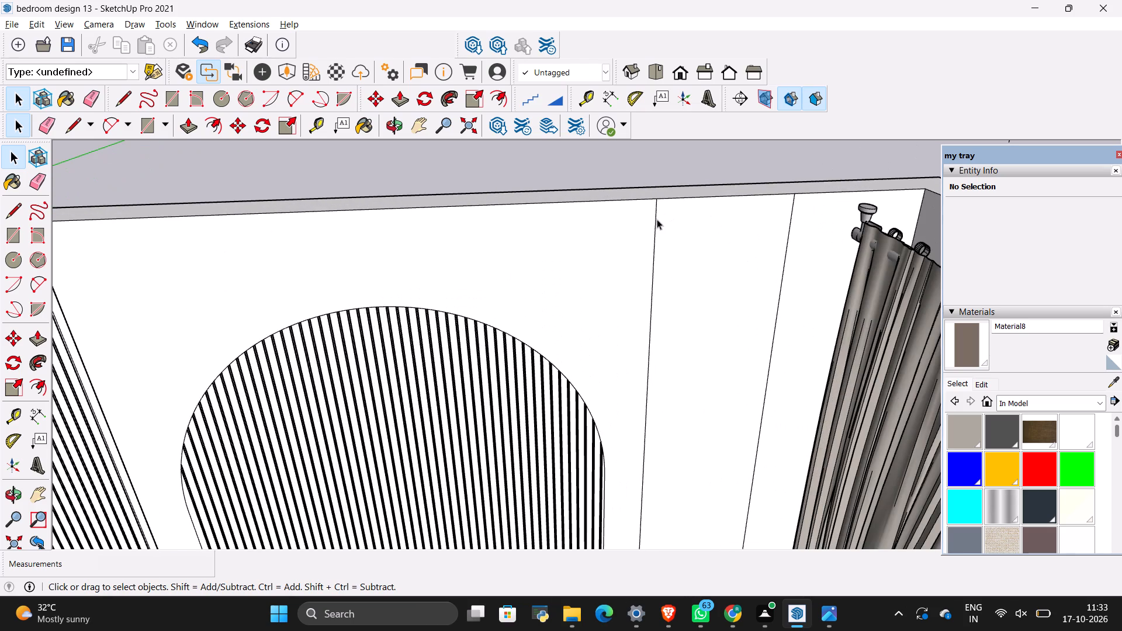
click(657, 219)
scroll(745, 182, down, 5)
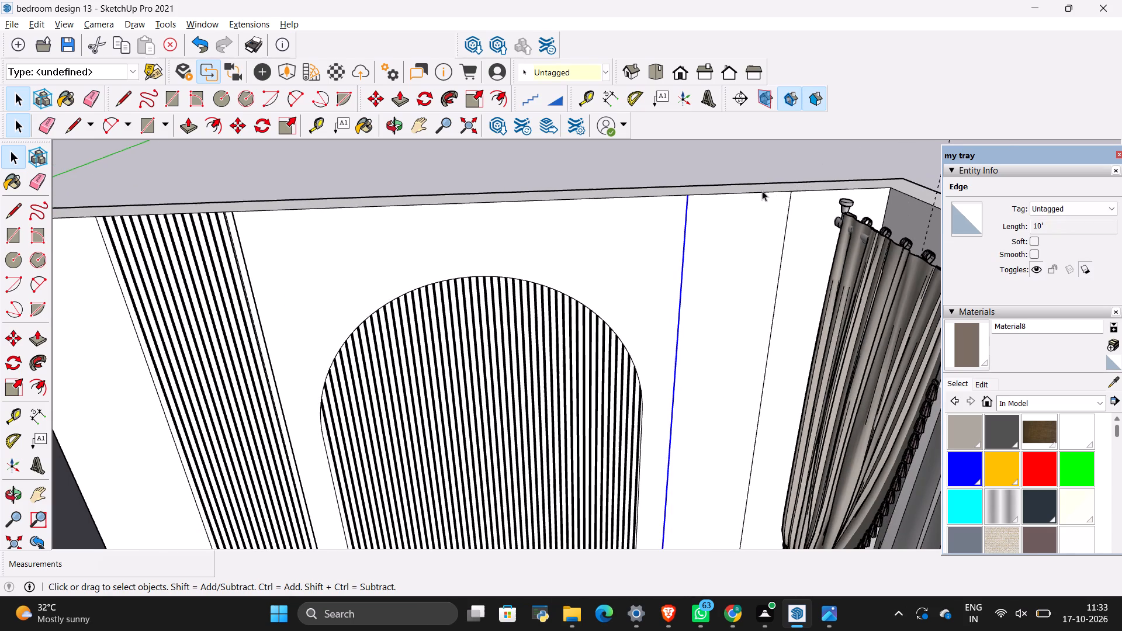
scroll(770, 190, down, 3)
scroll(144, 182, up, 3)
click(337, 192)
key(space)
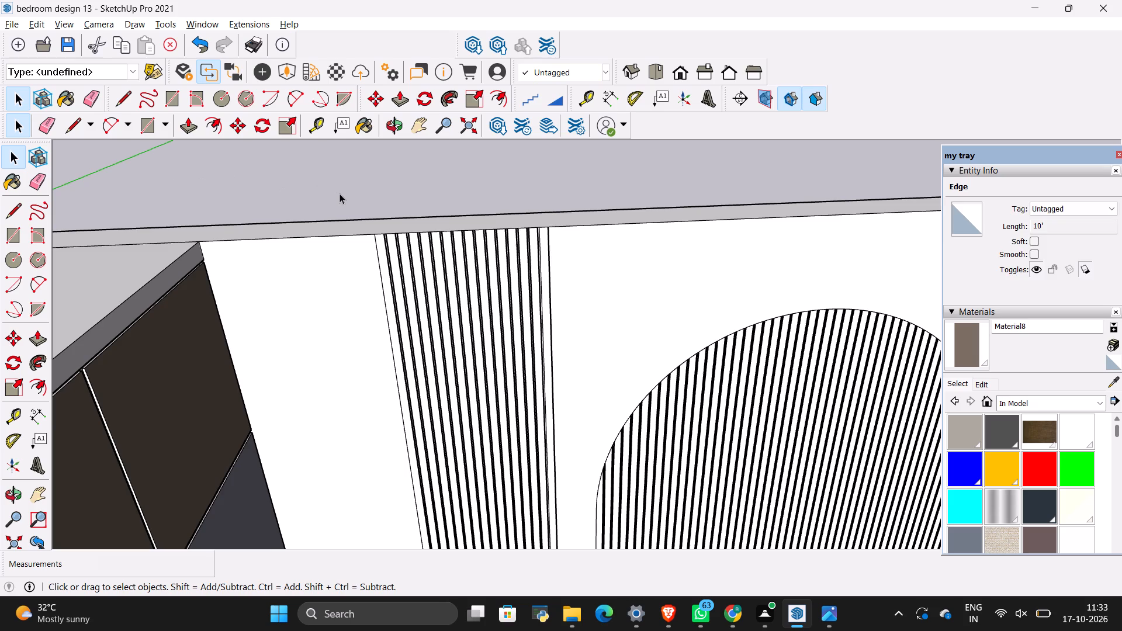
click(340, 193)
Copy the first five vertical lines of the left fluted panel 7' 6" across to the inner edge of the right panel.
scroll(387, 237, up, 14)
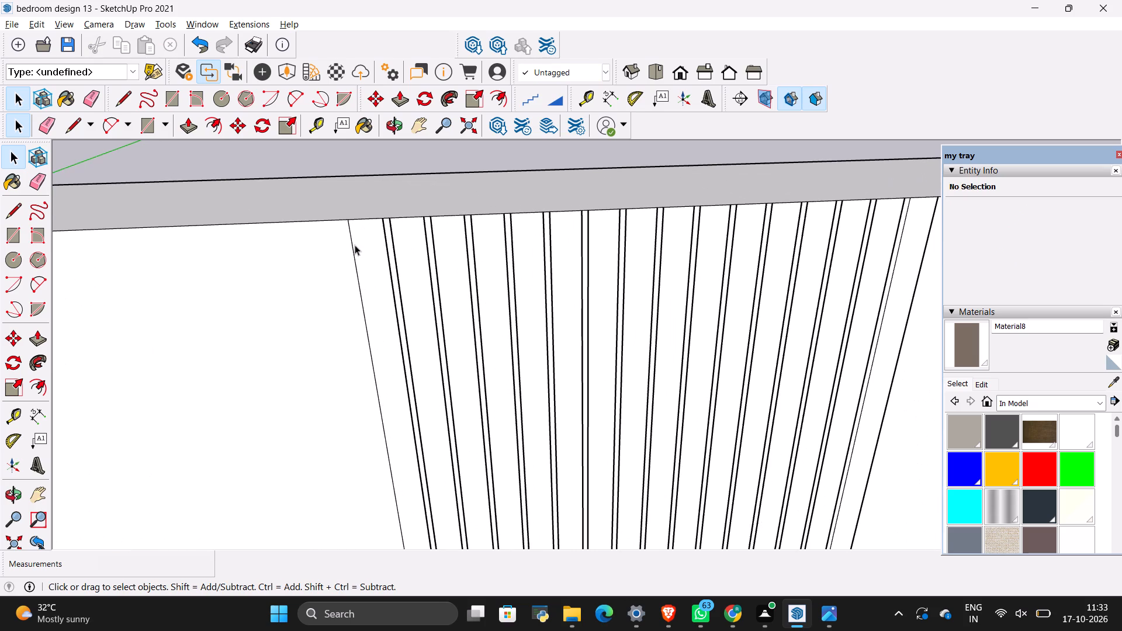
click(354, 248)
ctrl+scroll(380, 229, up, 4)
ctrl+click(383, 223)
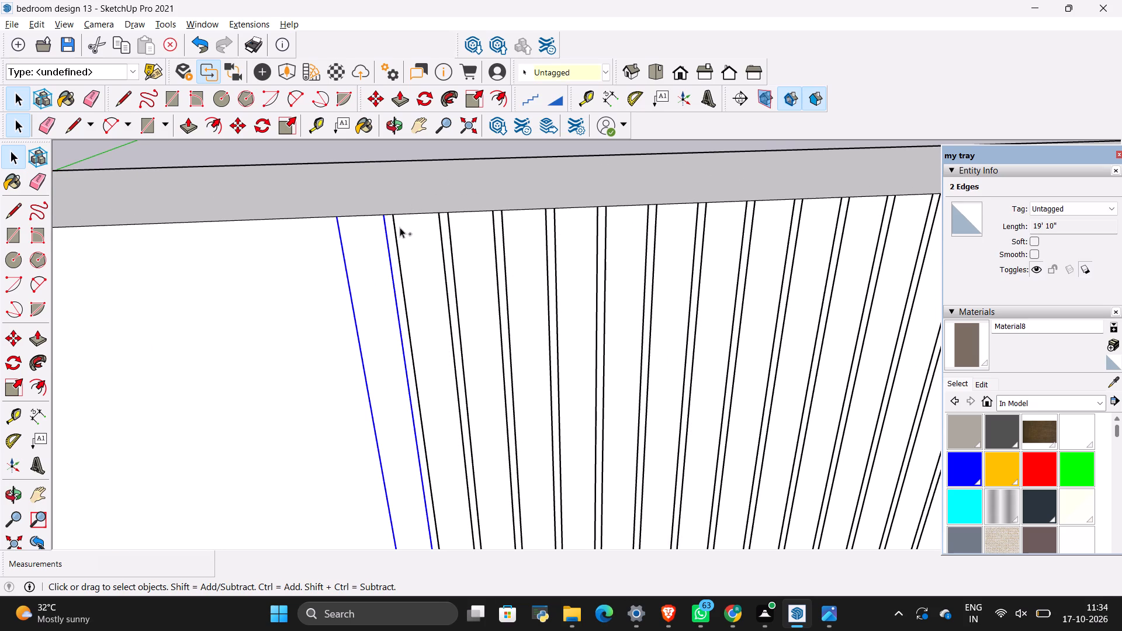
ctrl+click(394, 231)
ctrl+click(441, 228)
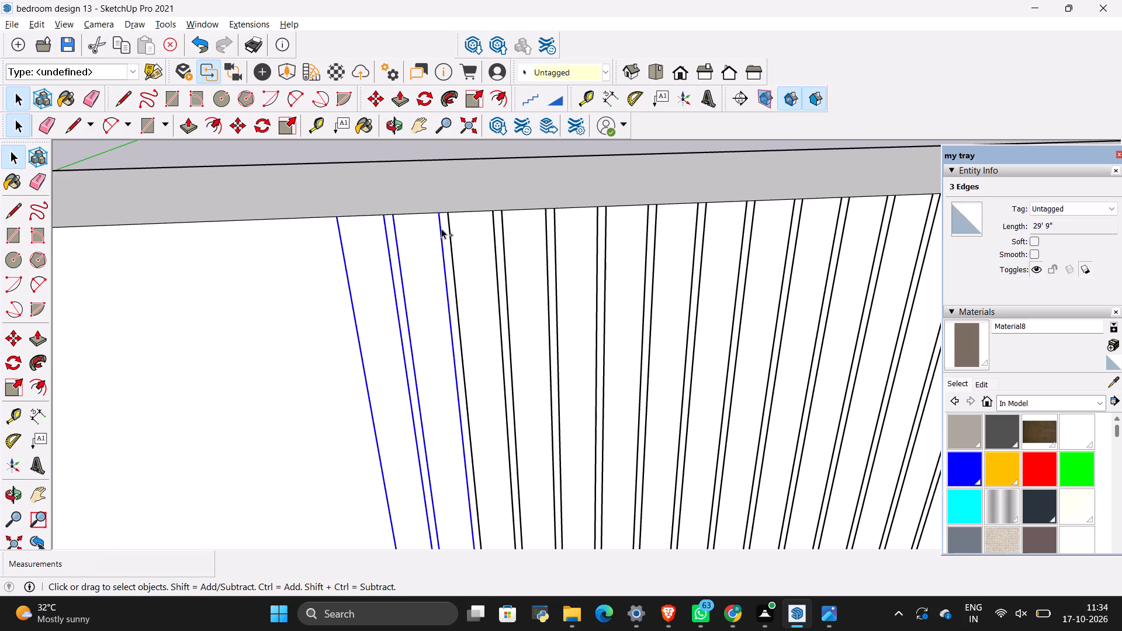
ctrl+click(448, 226)
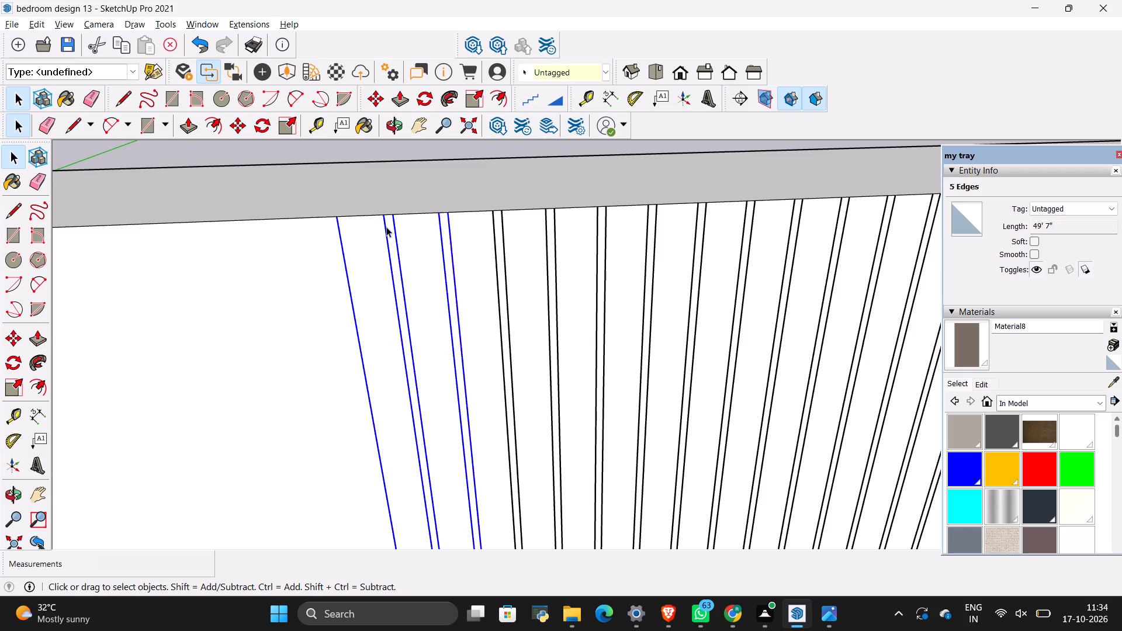
key(m)
ctrl+click(337, 220)
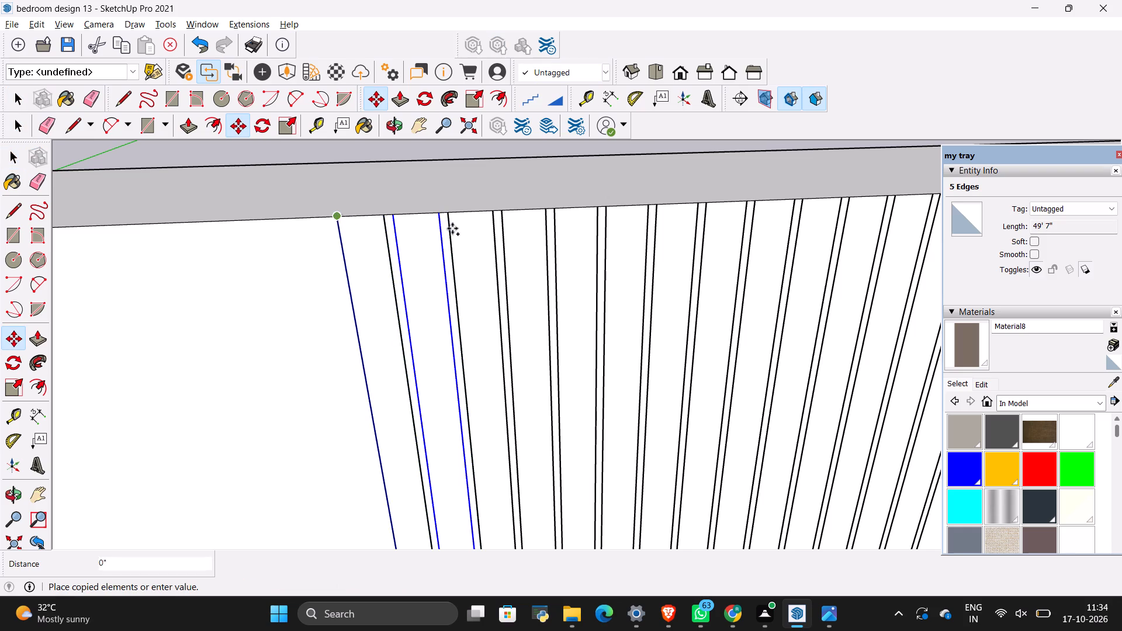
scroll(393, 209, down, 16)
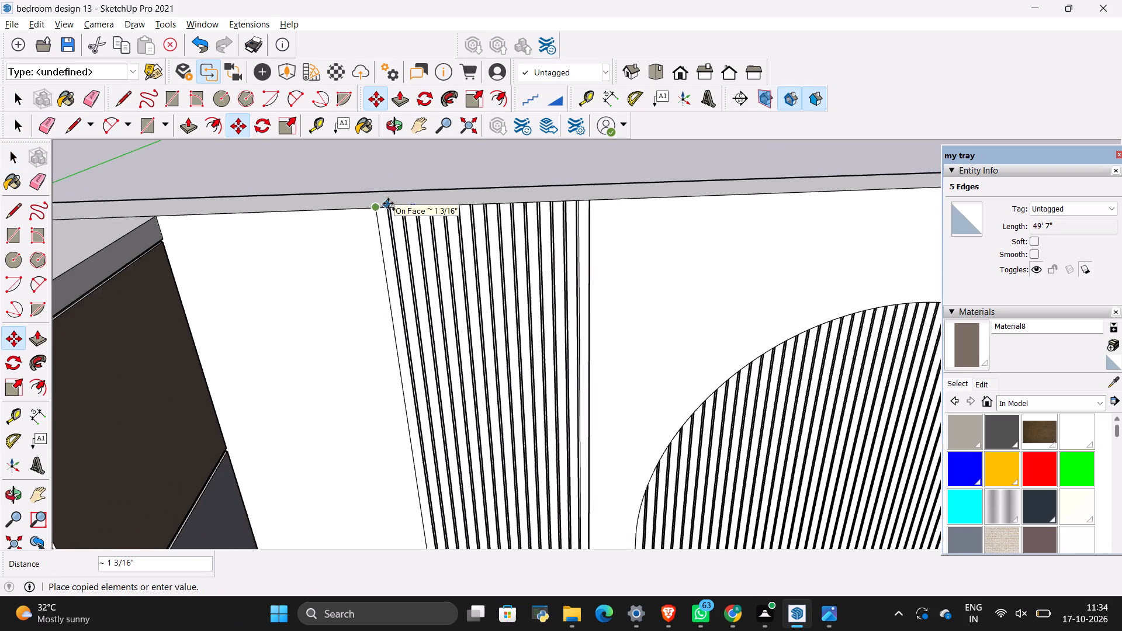
scroll(388, 203, down, 8)
scroll(537, 200, down, 4)
scroll(736, 186, up, 2)
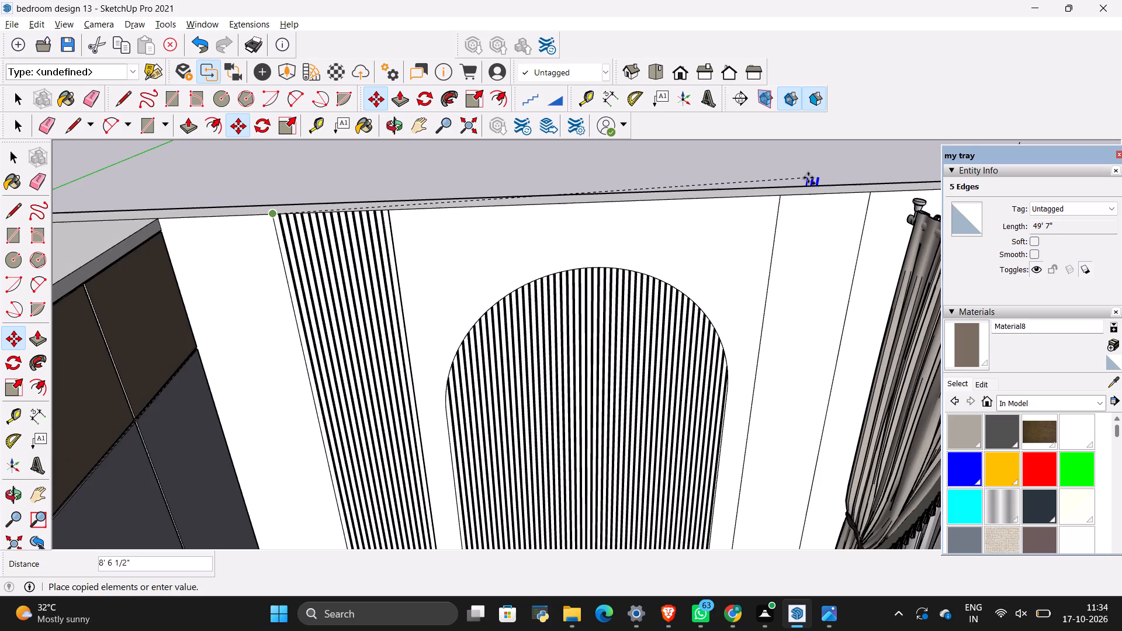
scroll(803, 194, up, 9)
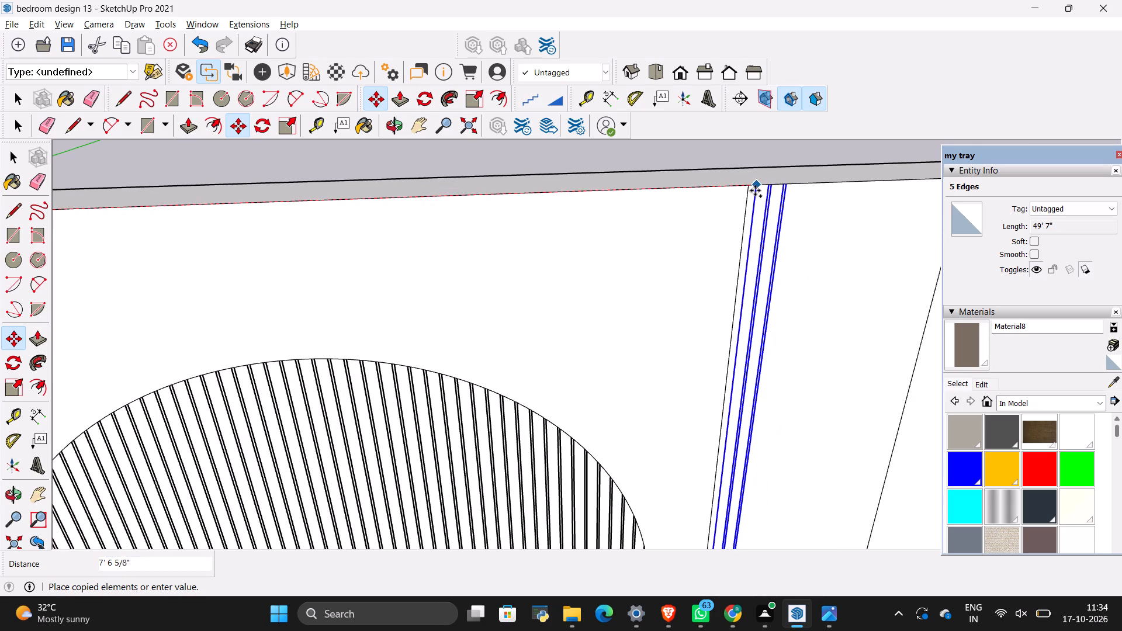
click(750, 190)
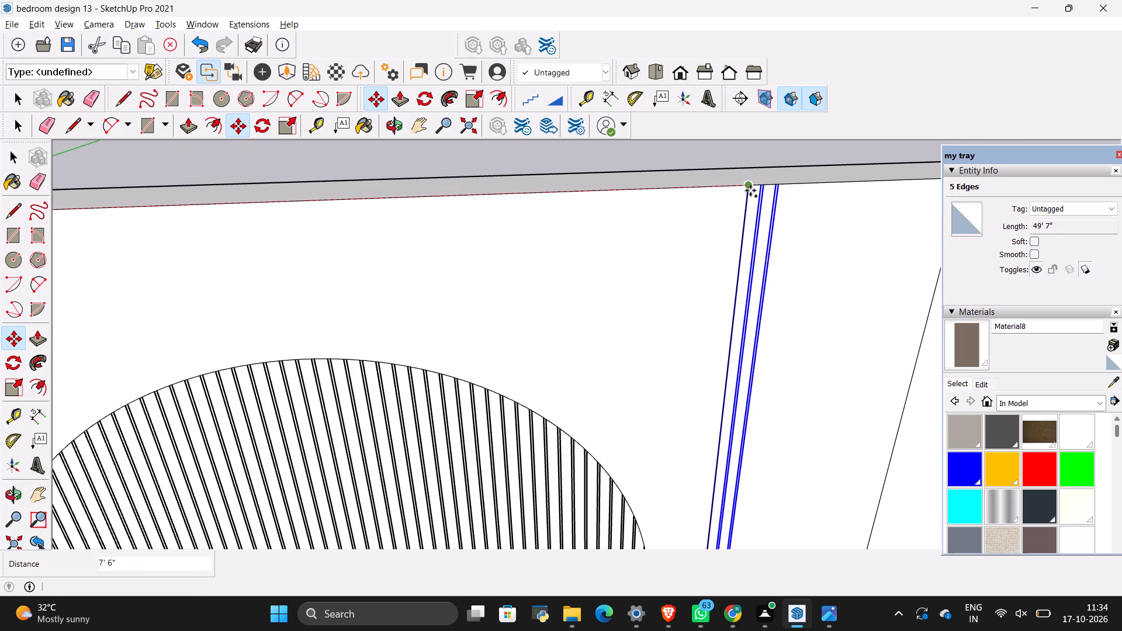
Copy the right panel's two line pairs about 2 3/8" sideways along the wall's top edge, three times in succession.
scroll(757, 195, up, 14)
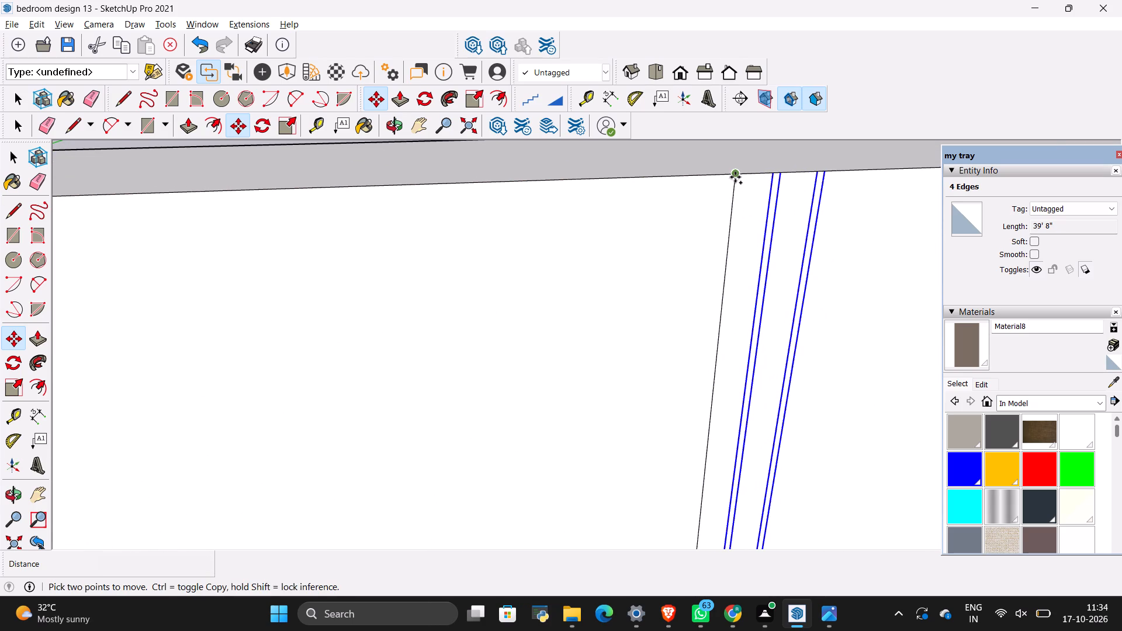
ctrl+click(735, 177)
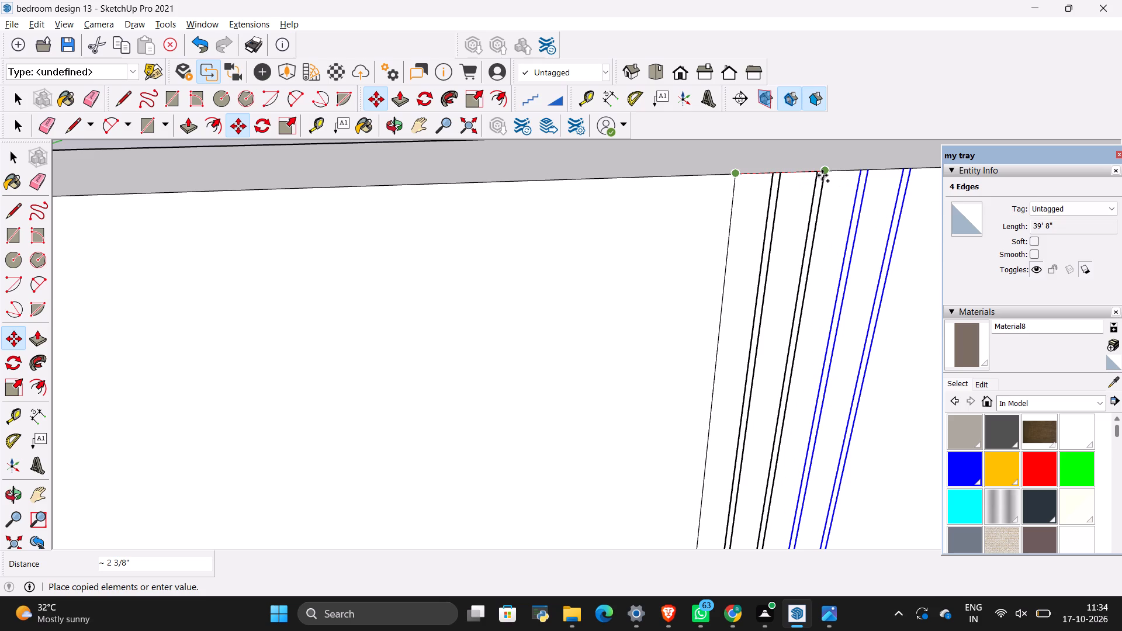
scroll(822, 175, up, 7)
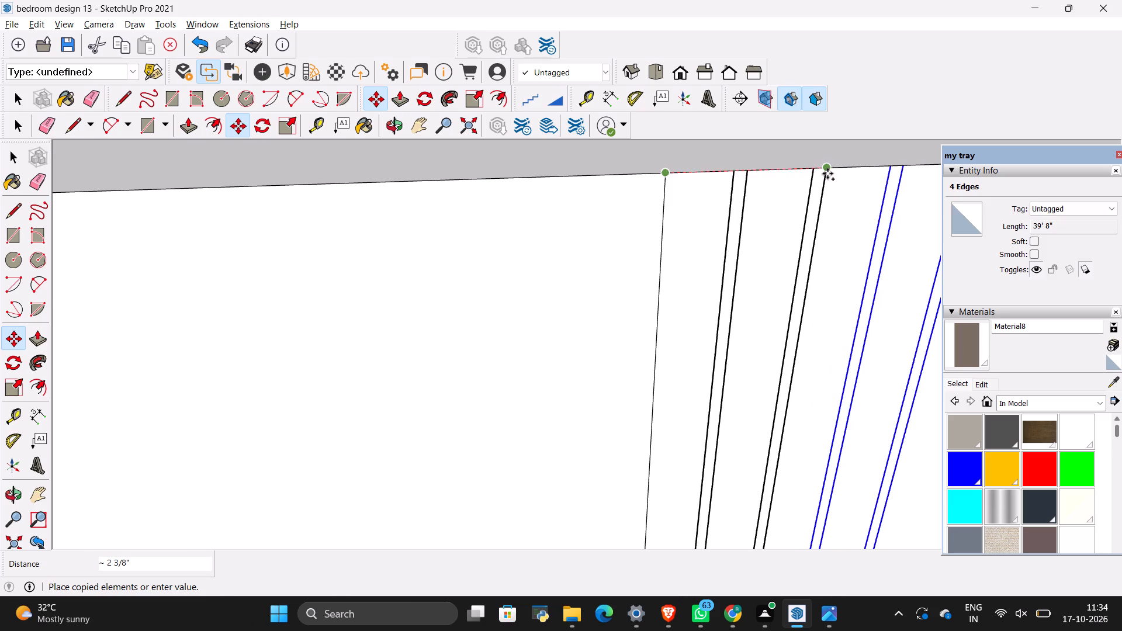
click(827, 174)
ctrl+click(829, 173)
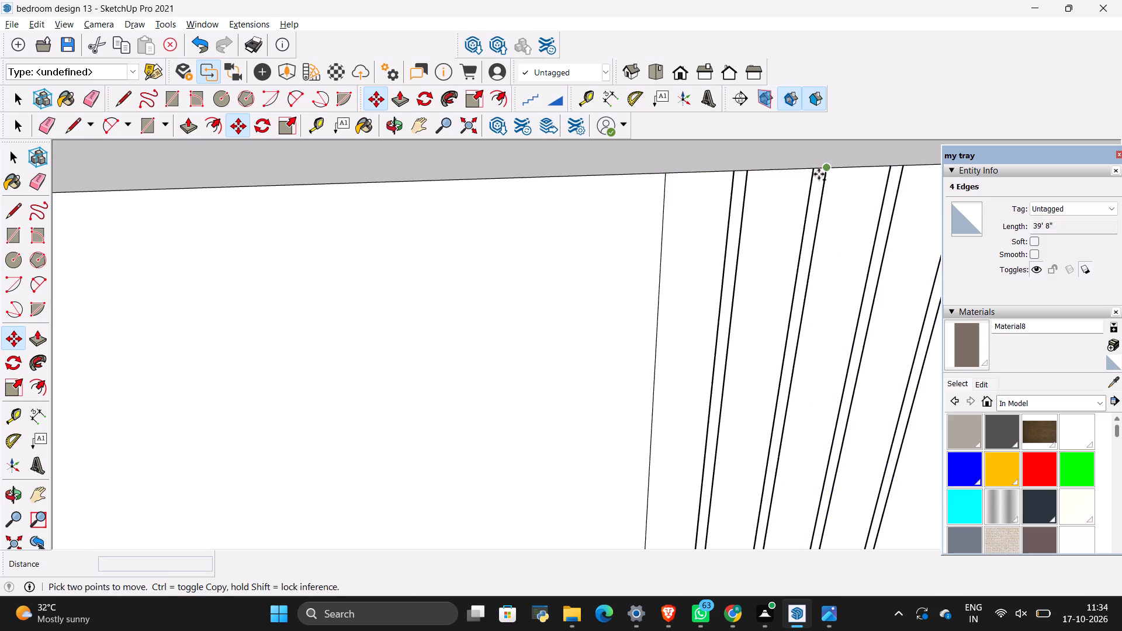
scroll(557, 216, down, 5)
scroll(486, 195, down, 10)
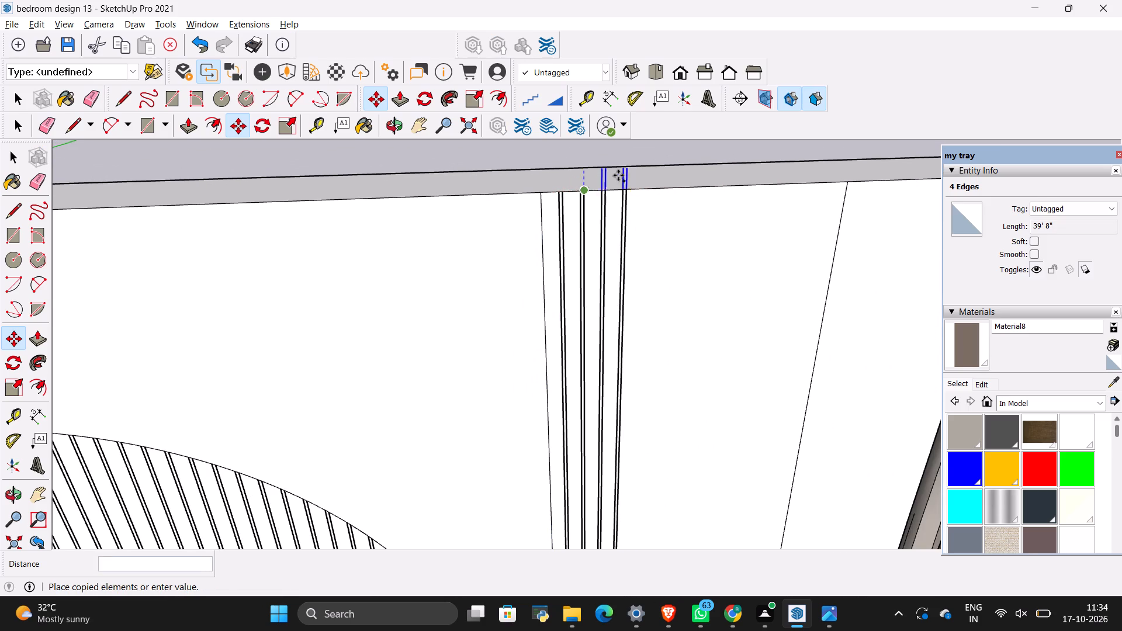
scroll(640, 196, up, 10)
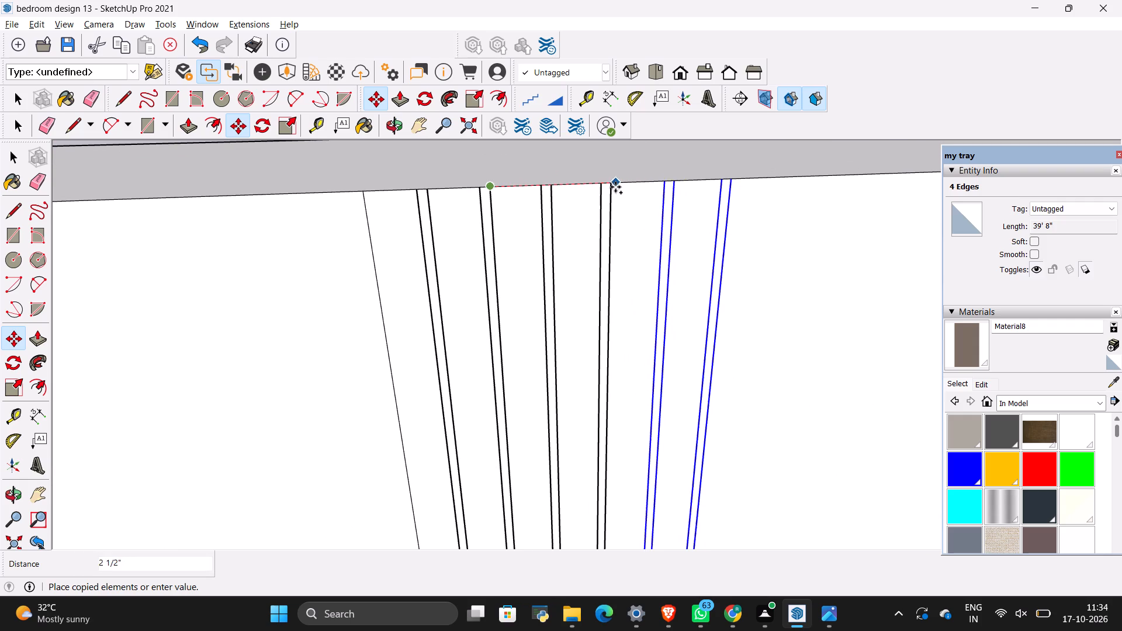
click(614, 187)
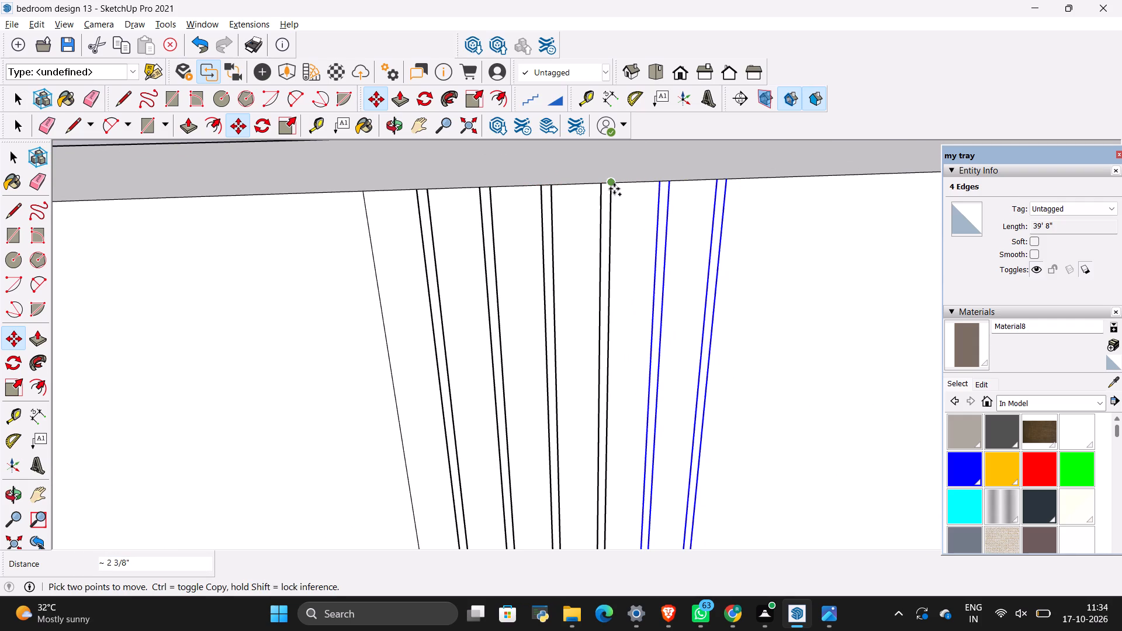
ctrl+click(614, 189)
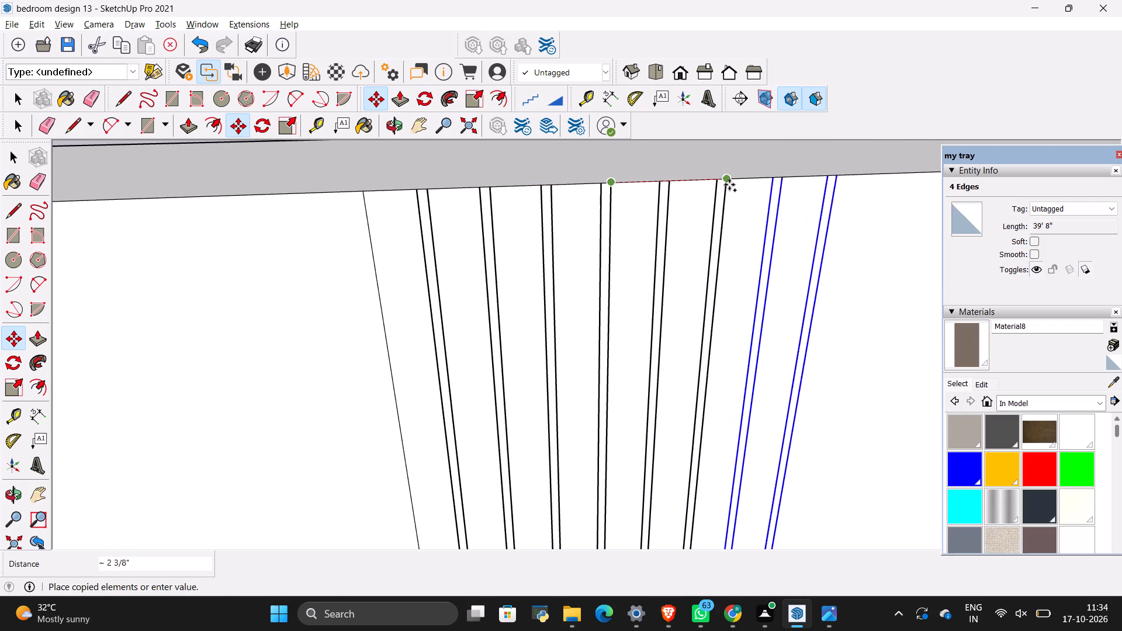
click(729, 185)
Fill the rest of the right panel with three more copies of the two line pairs, spaced about 2 3/8" to 2 9/16".
ctrl+click(730, 182)
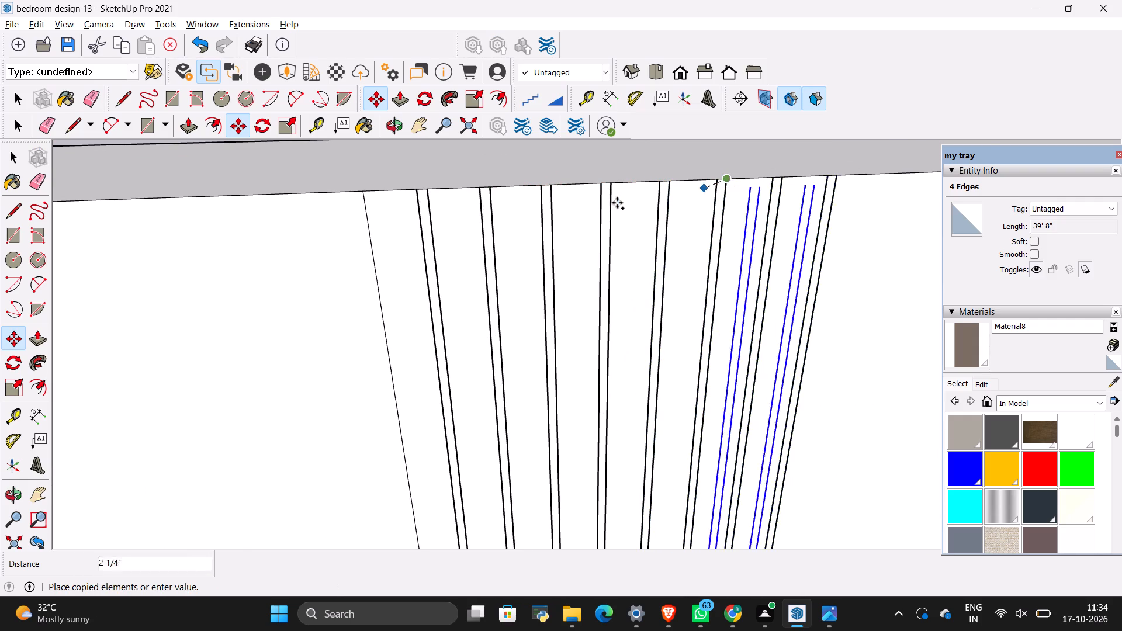
scroll(617, 203, down, 9)
scroll(706, 184, up, 2)
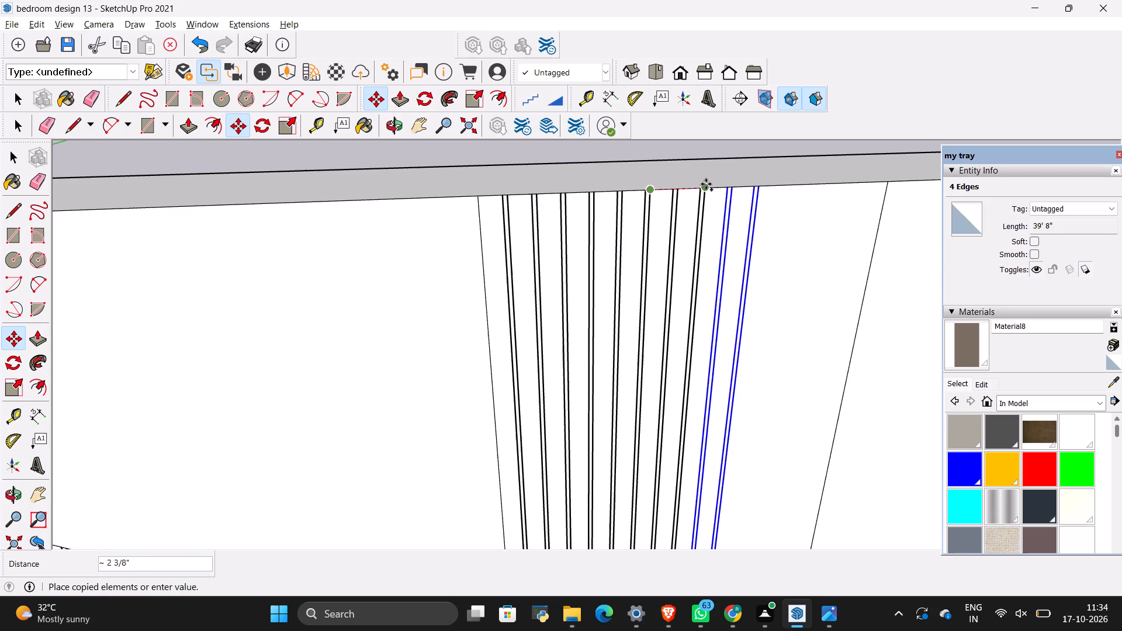
click(709, 189)
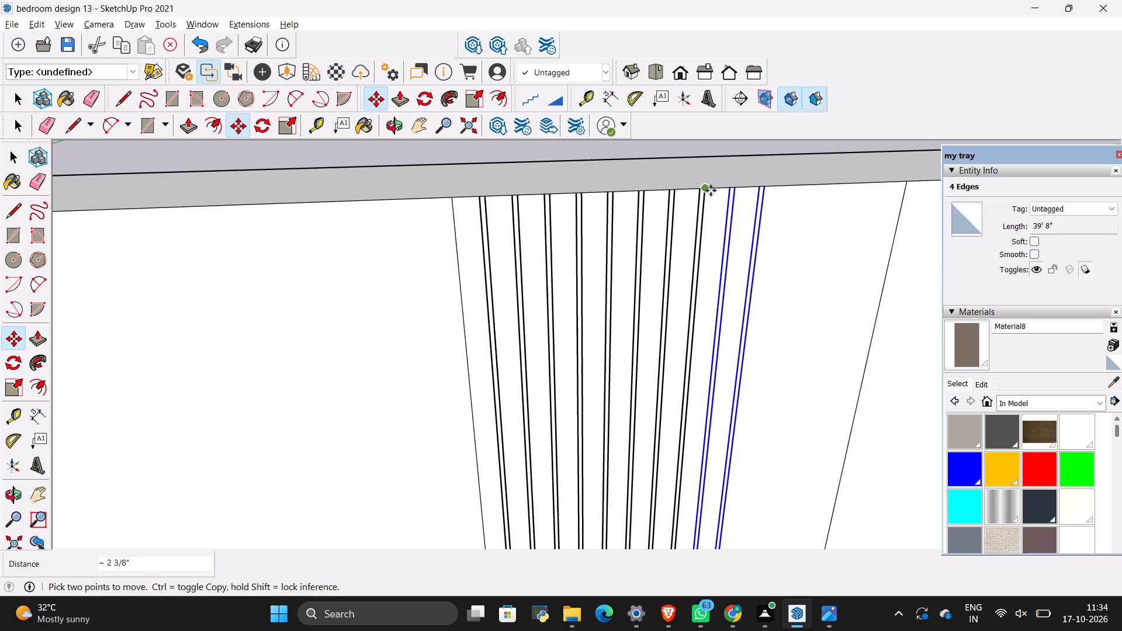
ctrl+click(711, 190)
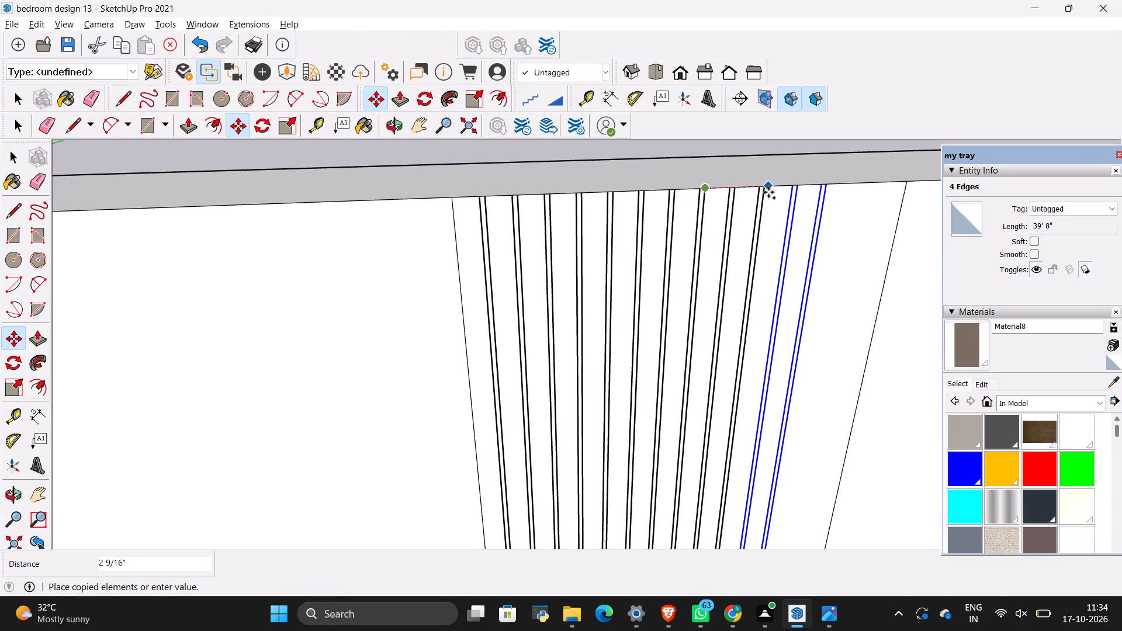
click(768, 192)
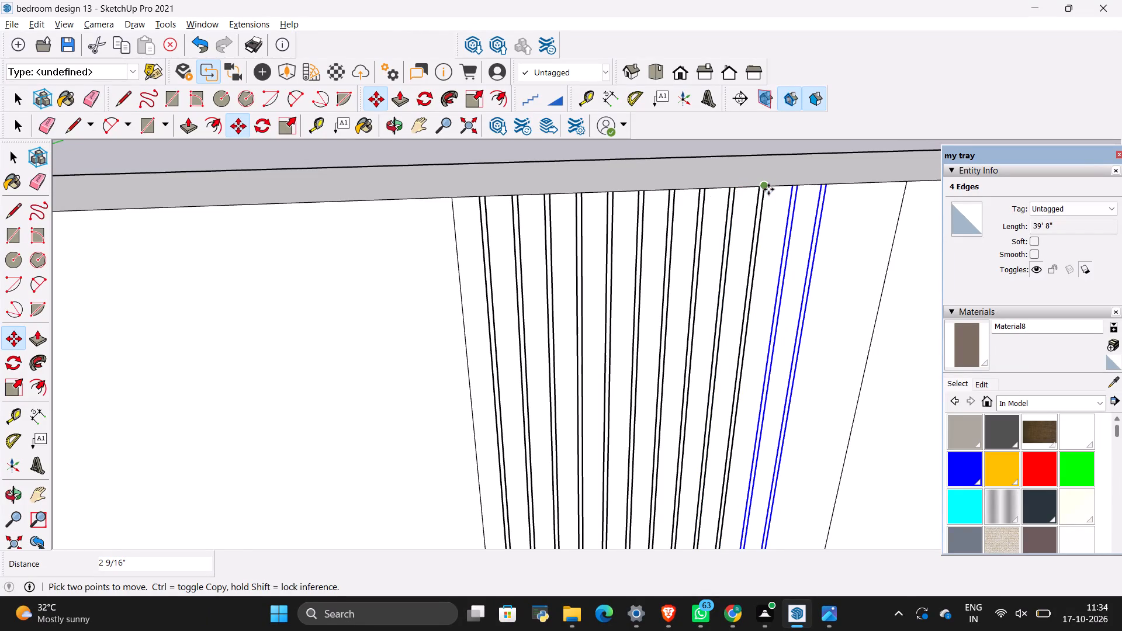
ctrl+click(768, 189)
click(829, 189)
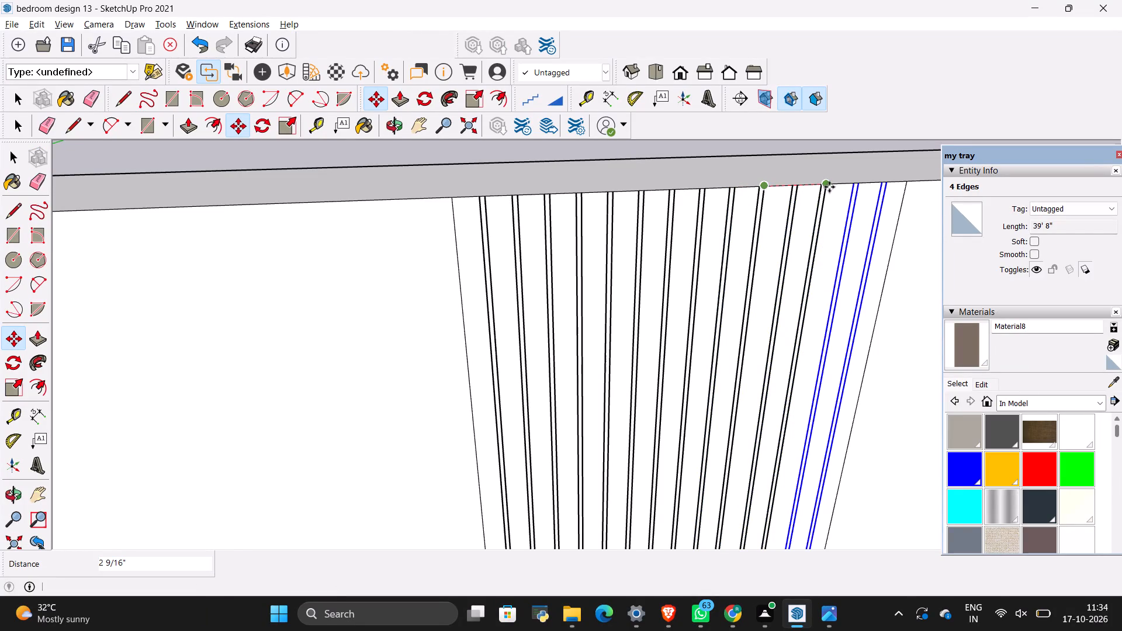
scroll(577, 302, down, 4)
key(space)
click(811, 271)
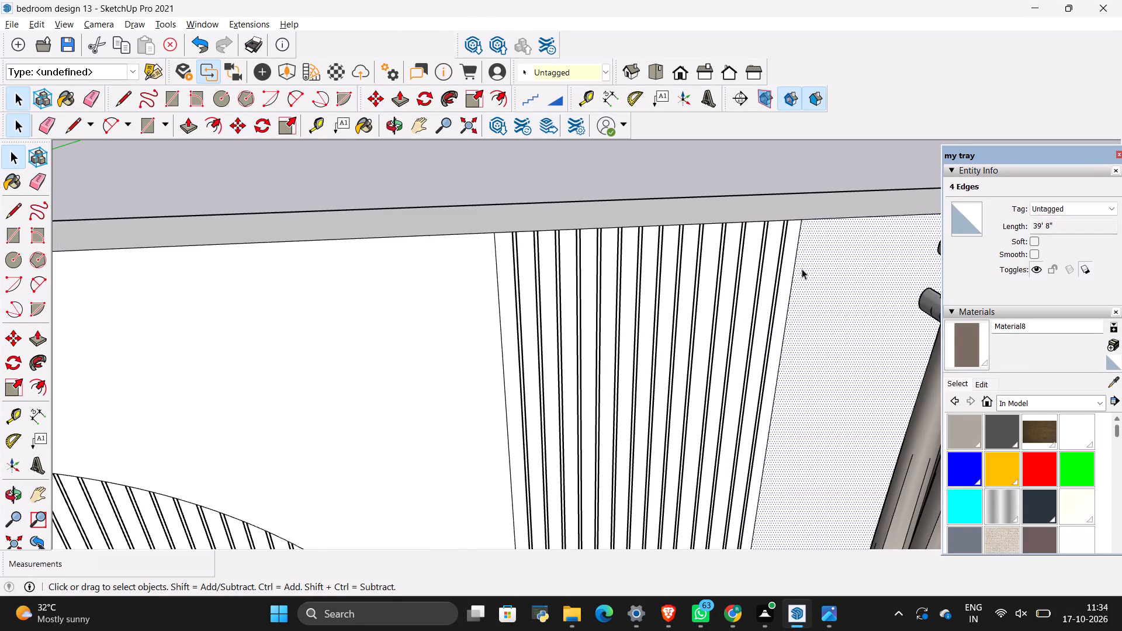
Examine the headboard wall's fluted arch and side panels from several angles around the room.
scroll(805, 241, down, 5)
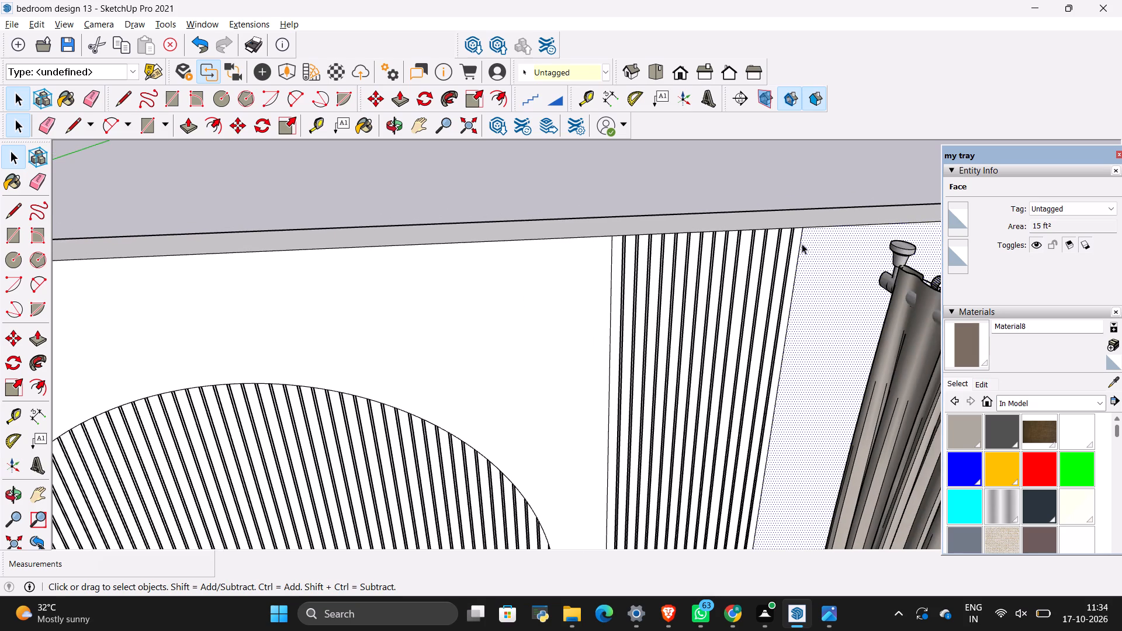
scroll(639, 234, down, 4)
scroll(646, 0, down, 5)
scroll(656, 144, down, 5)
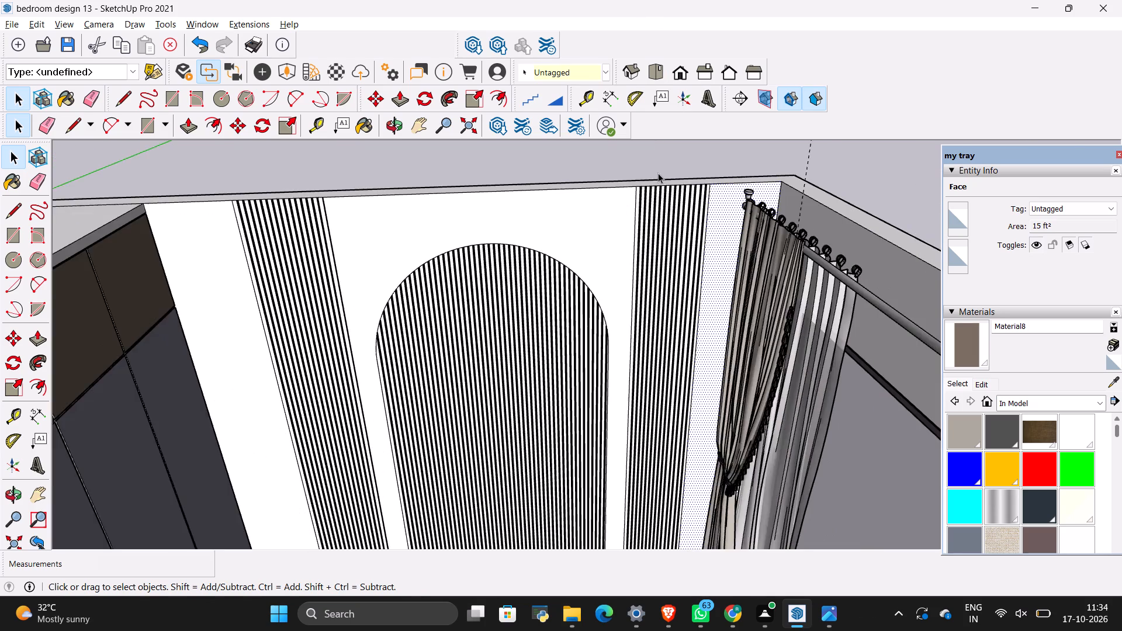
scroll(658, 174, down, 6)
scroll(531, 254, up, 3)
scroll(417, 223, up, 3)
scroll(417, 223, down, 11)
middle_drag(503, 282, 640, 259)
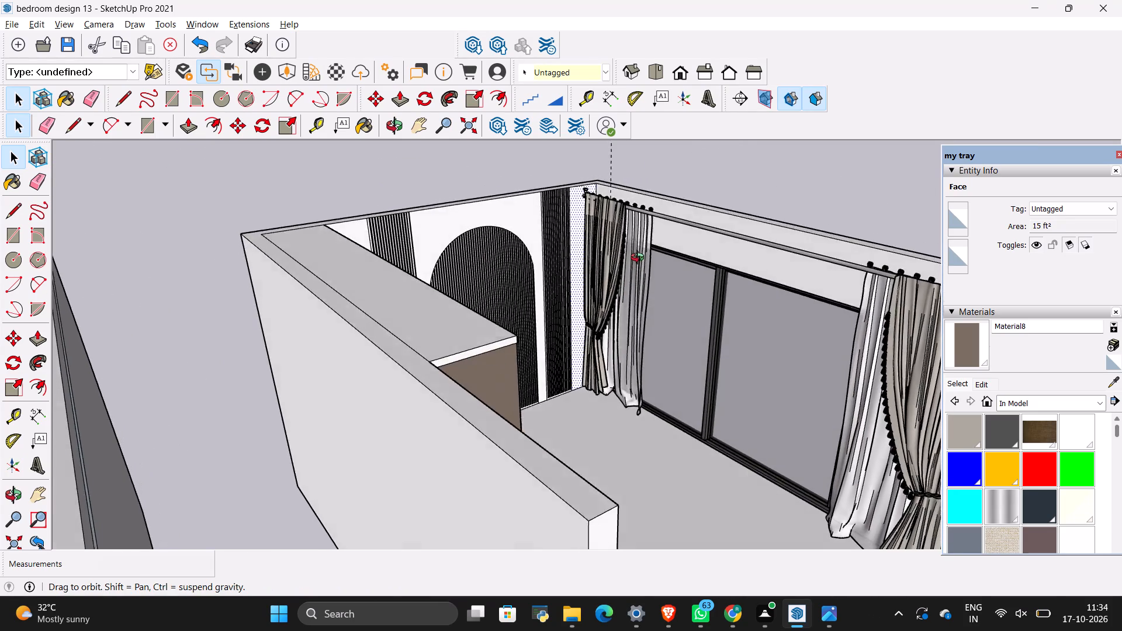
middle_drag(640, 259, 628, 219)
scroll(581, 203, down, 5)
middle_drag(650, 351, 561, 238)
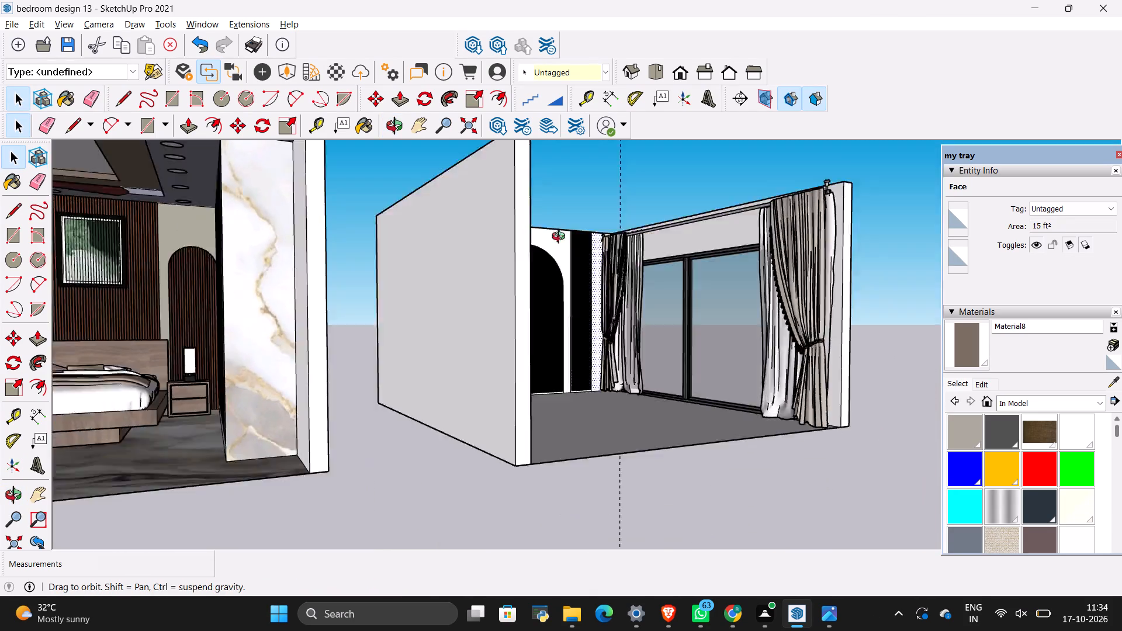
middle_drag(561, 238, 585, 315)
scroll(667, 368, up, 4)
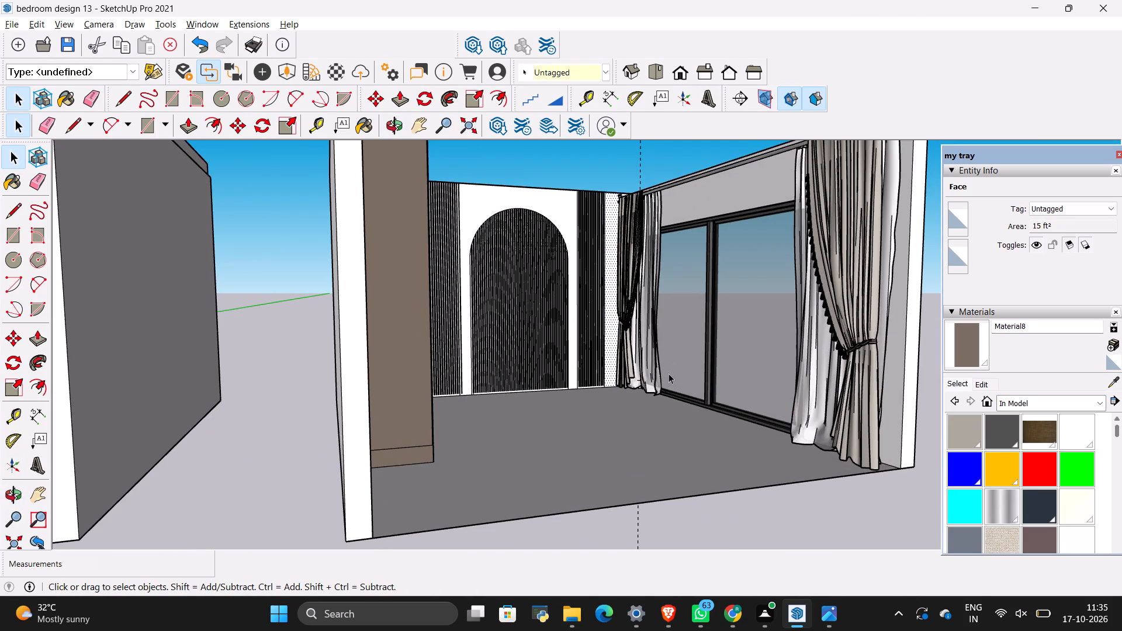
scroll(573, 464, down, 4)
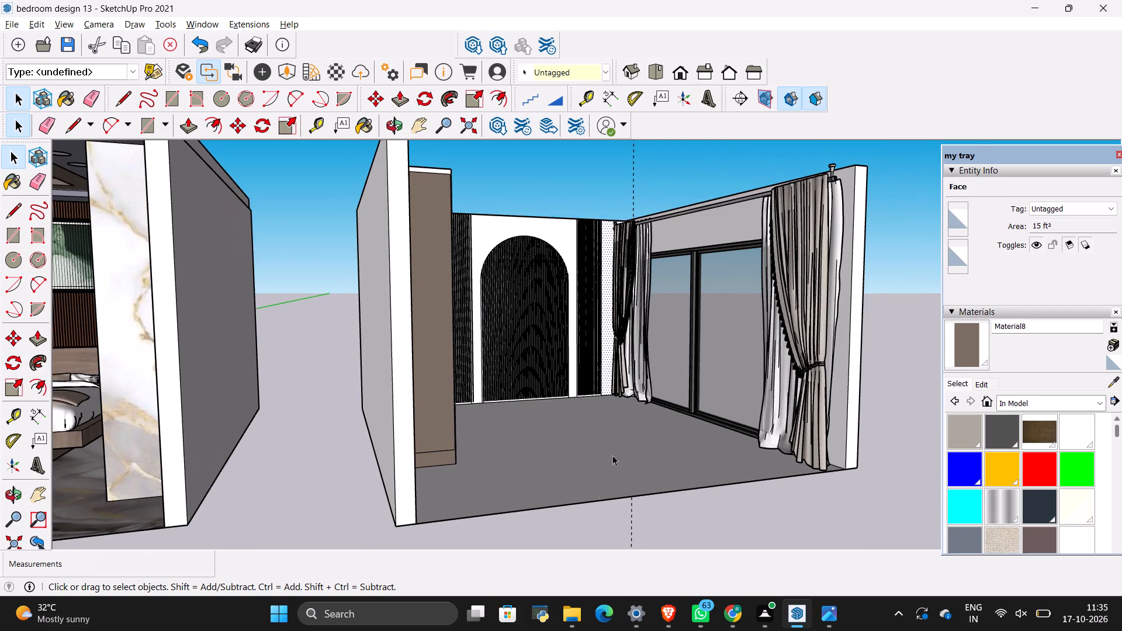
scroll(614, 432, up, 4)
scroll(553, 271, up, 3)
scroll(556, 309, down, 10)
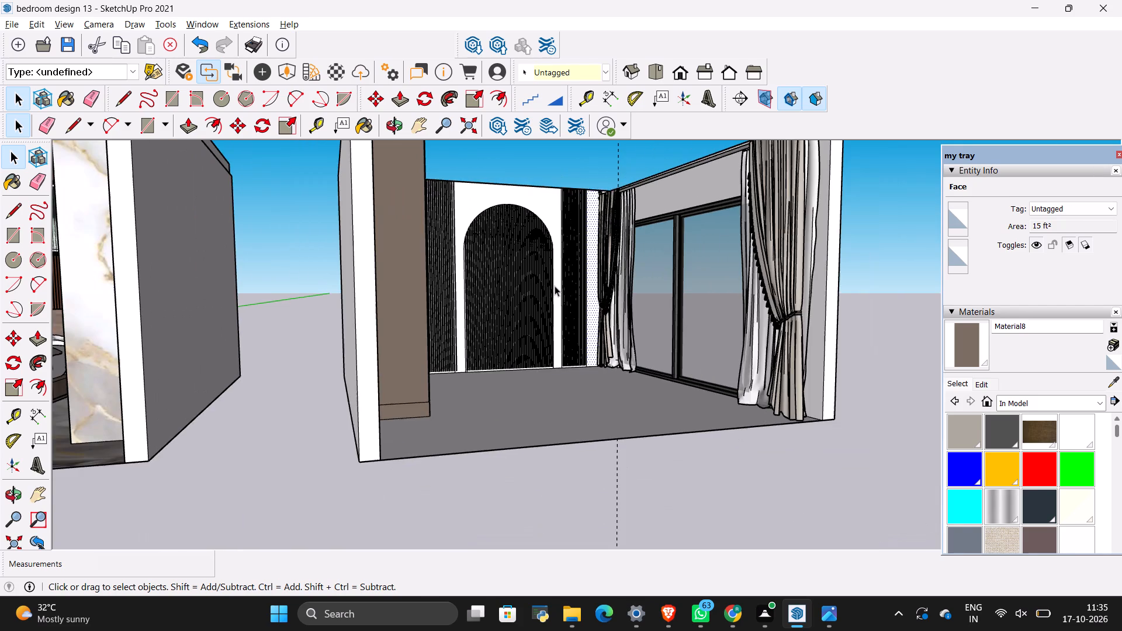
middle_drag(555, 280, 518, 365)
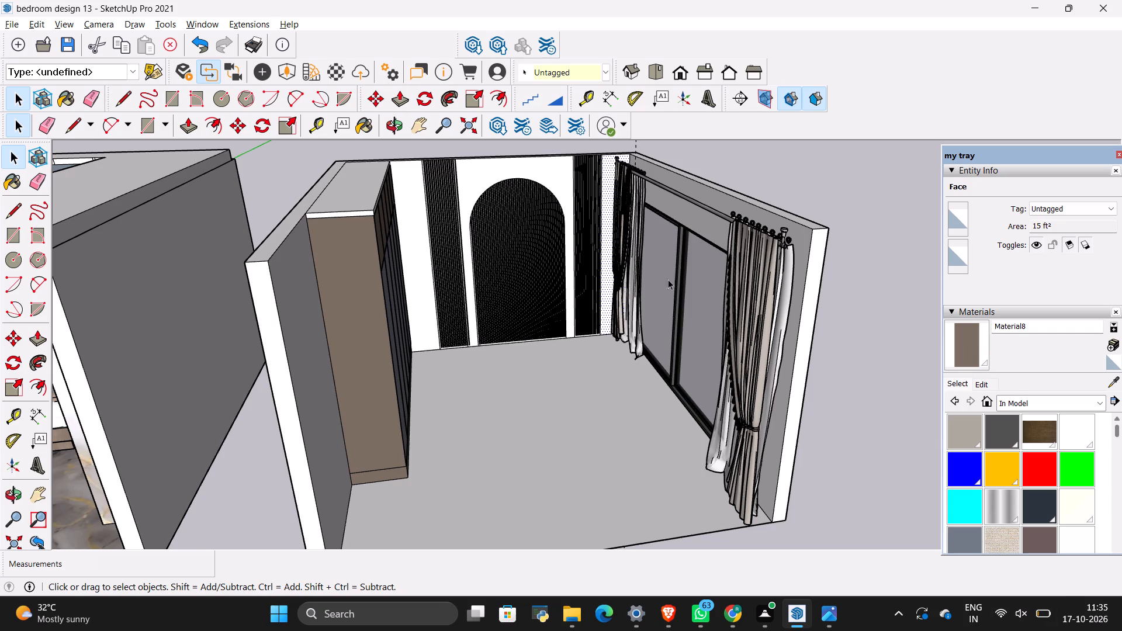
scroll(667, 314, down, 3)
scroll(618, 162, up, 13)
scroll(493, 227, up, 3)
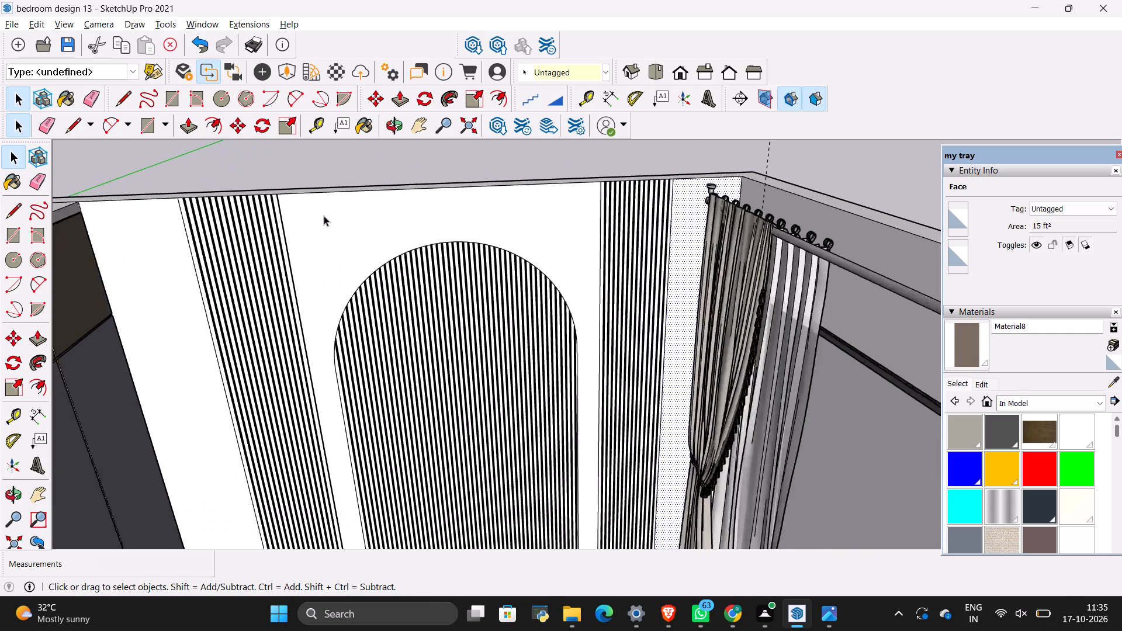
scroll(324, 216, up, 1)
scroll(579, 209, up, 5)
scroll(695, 181, up, 5)
scroll(700, 186, down, 5)
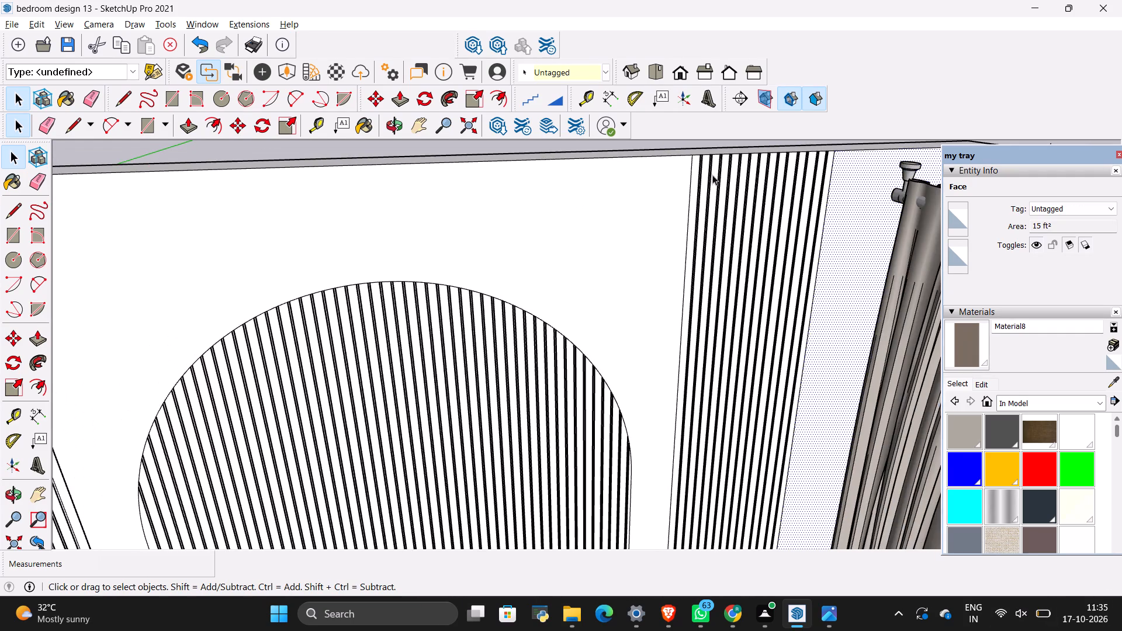
scroll(681, 252, down, 6)
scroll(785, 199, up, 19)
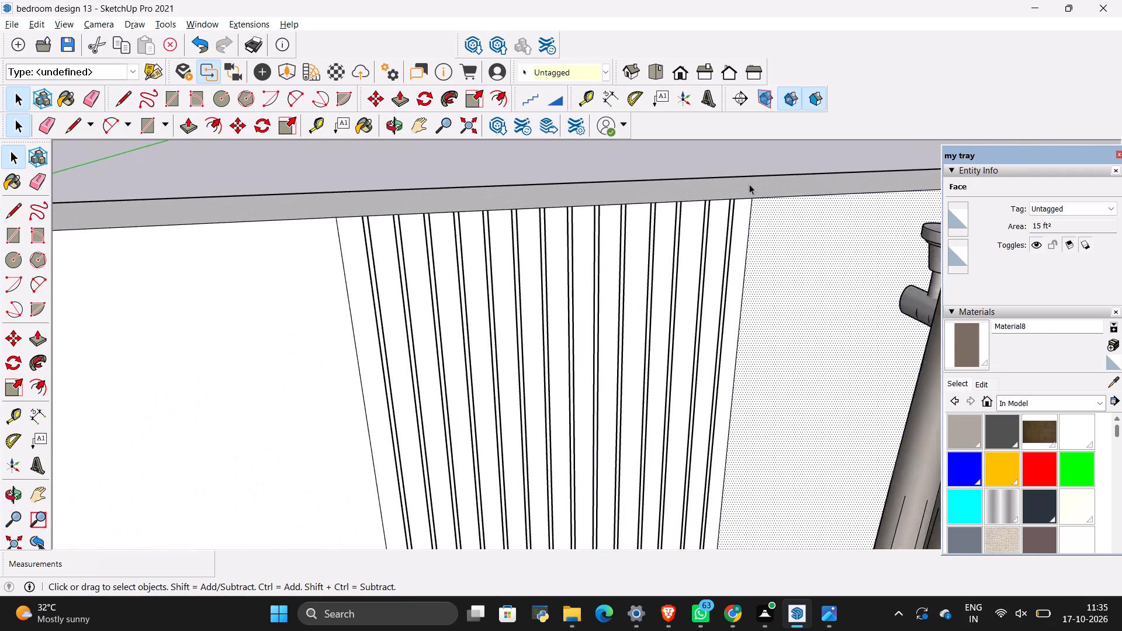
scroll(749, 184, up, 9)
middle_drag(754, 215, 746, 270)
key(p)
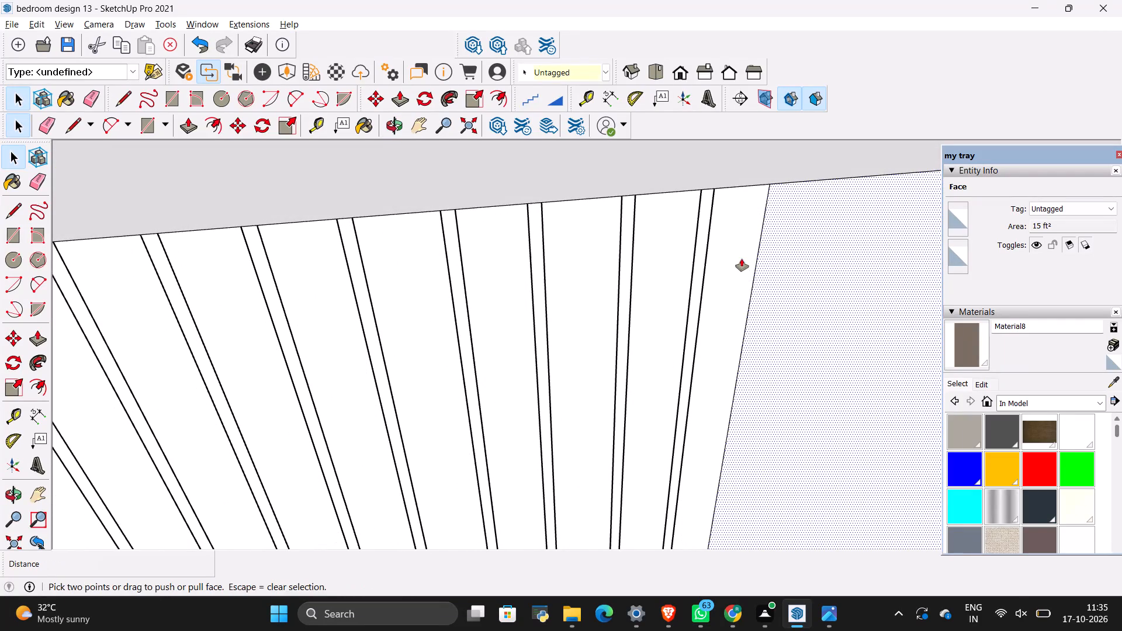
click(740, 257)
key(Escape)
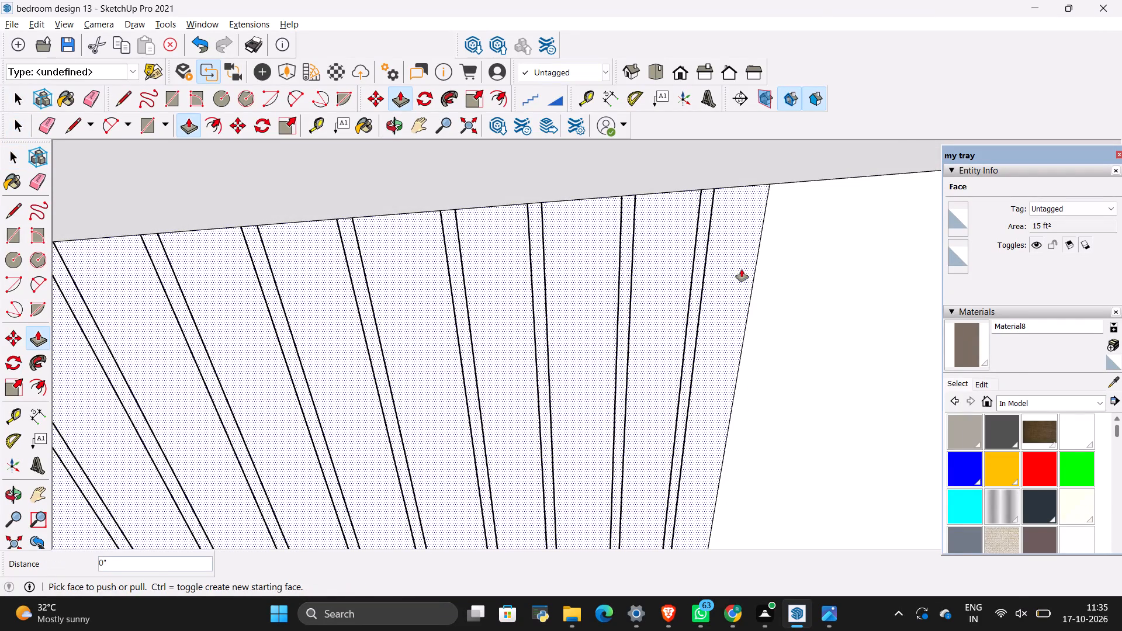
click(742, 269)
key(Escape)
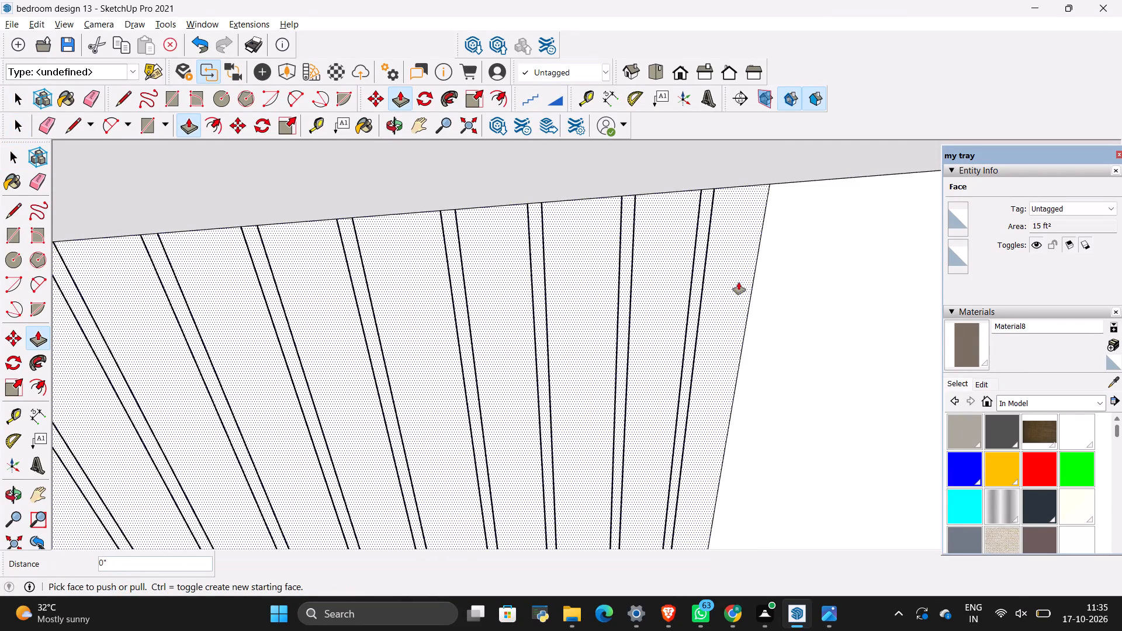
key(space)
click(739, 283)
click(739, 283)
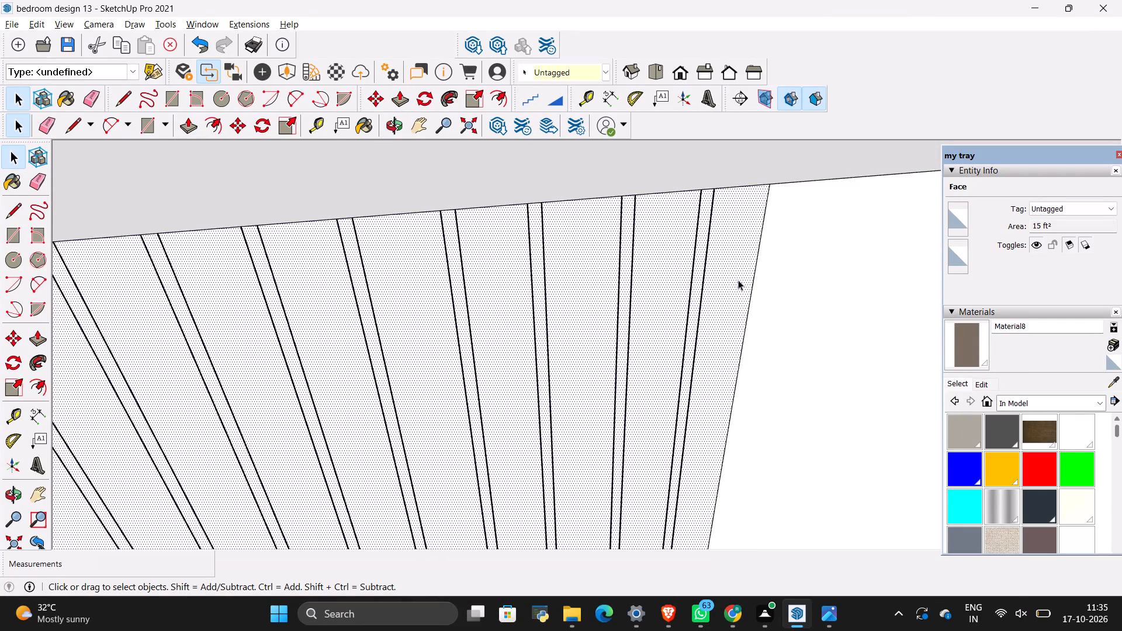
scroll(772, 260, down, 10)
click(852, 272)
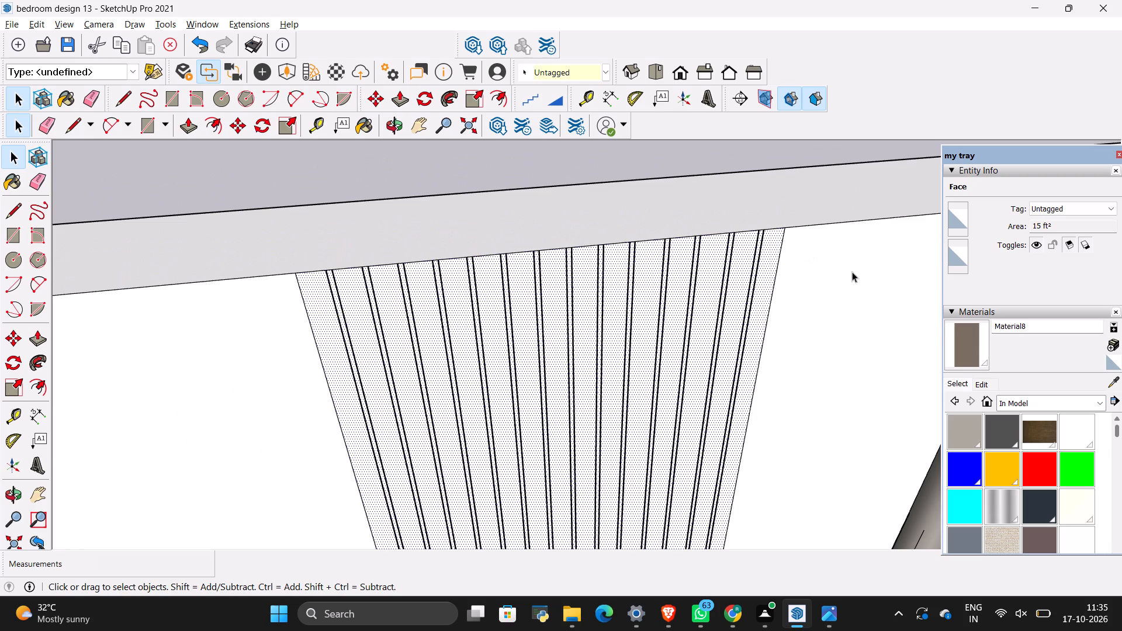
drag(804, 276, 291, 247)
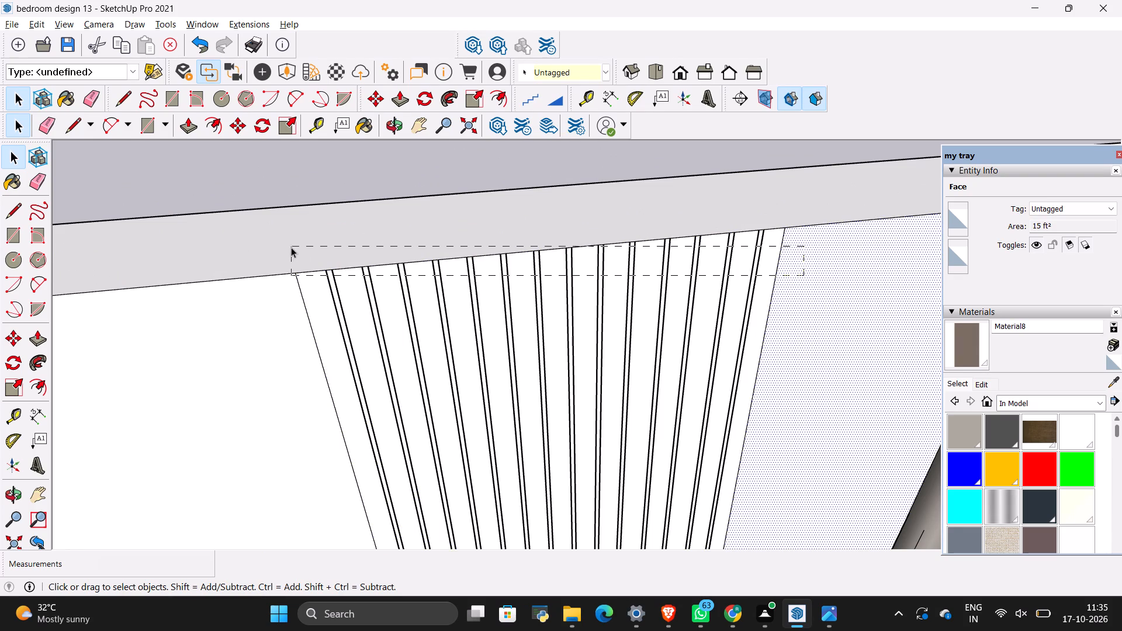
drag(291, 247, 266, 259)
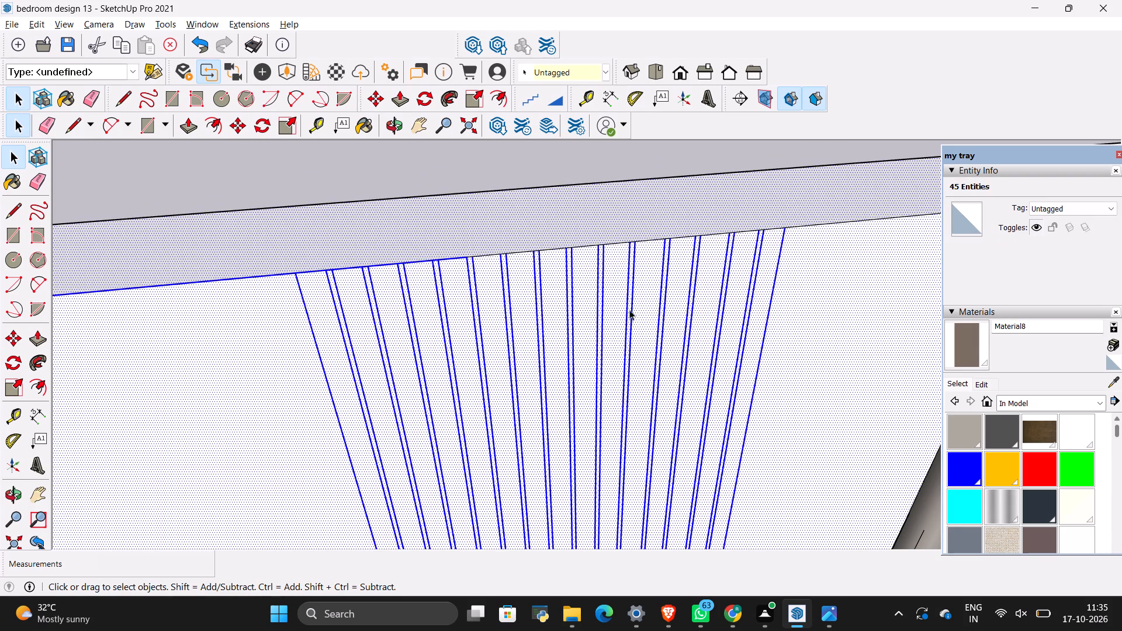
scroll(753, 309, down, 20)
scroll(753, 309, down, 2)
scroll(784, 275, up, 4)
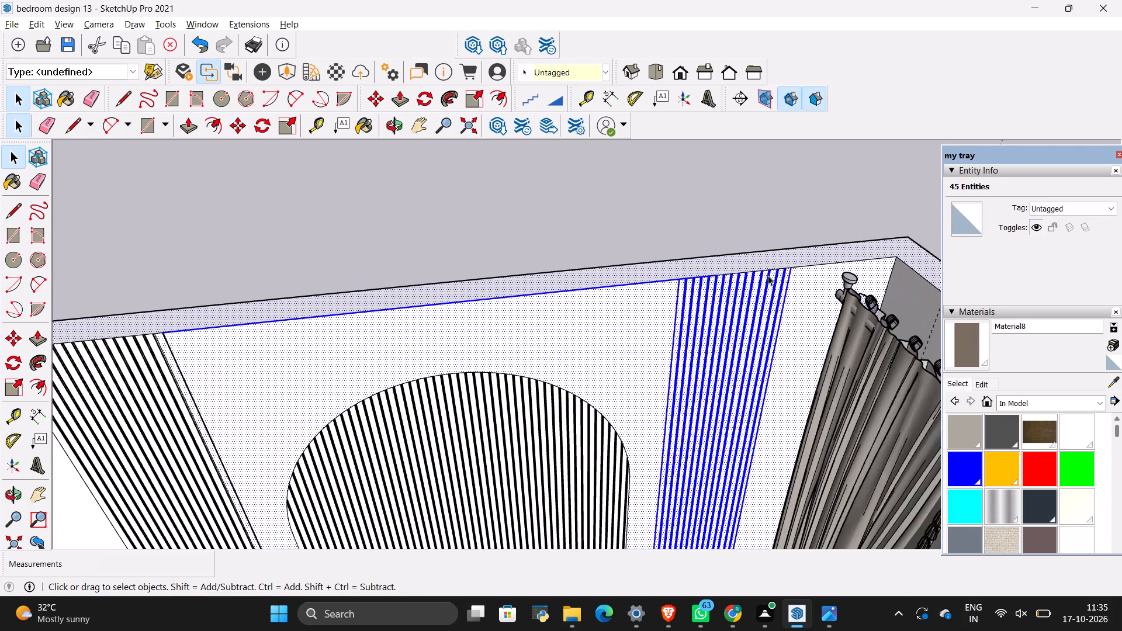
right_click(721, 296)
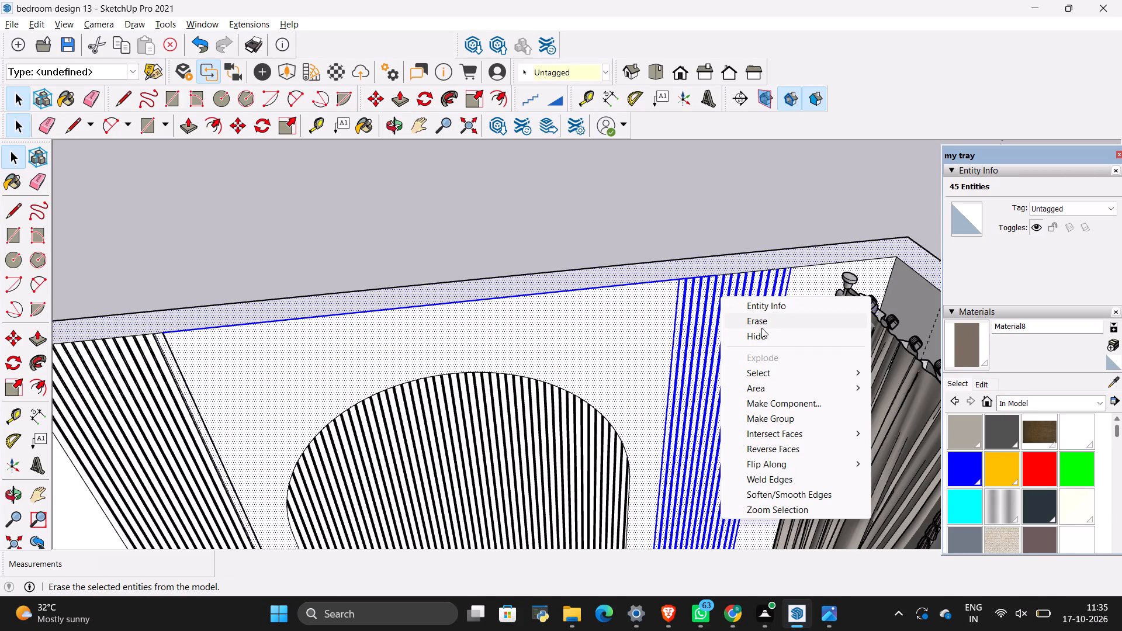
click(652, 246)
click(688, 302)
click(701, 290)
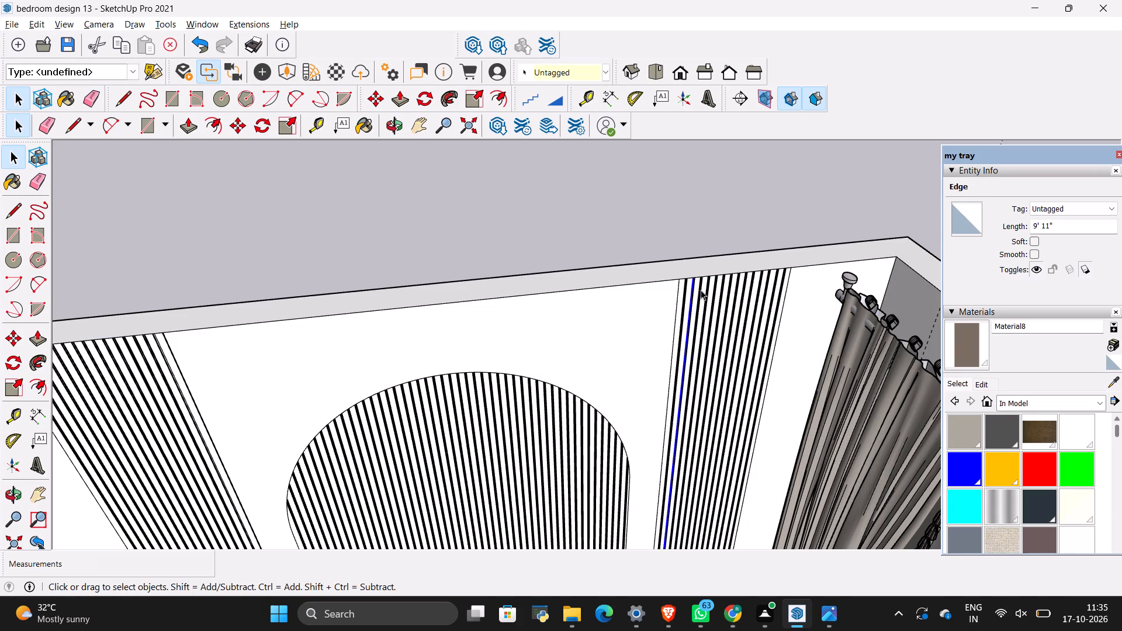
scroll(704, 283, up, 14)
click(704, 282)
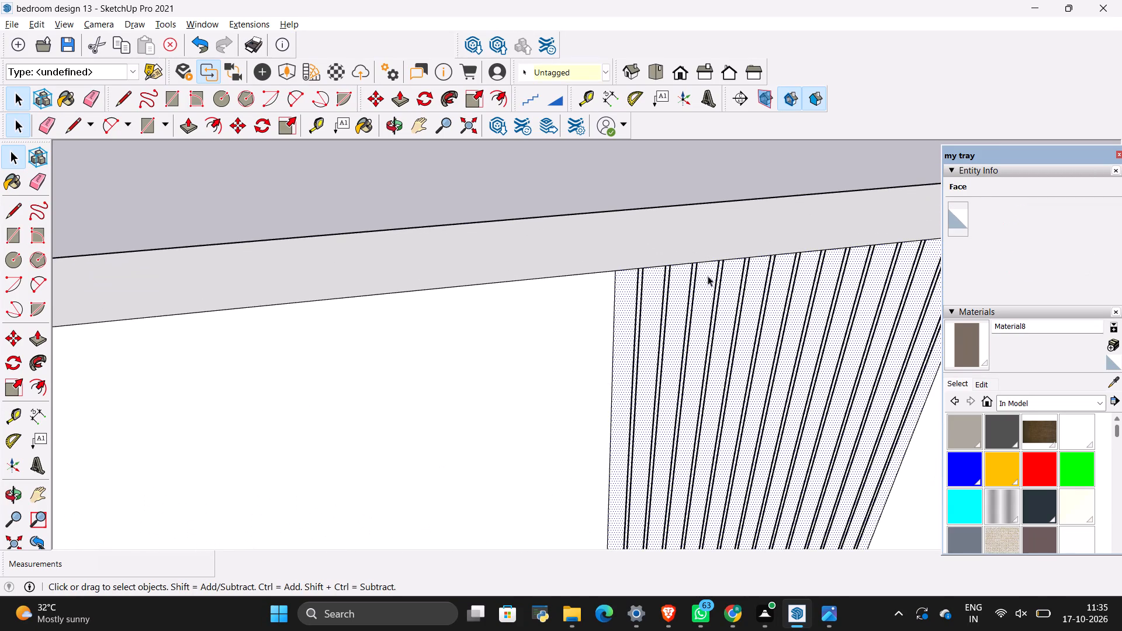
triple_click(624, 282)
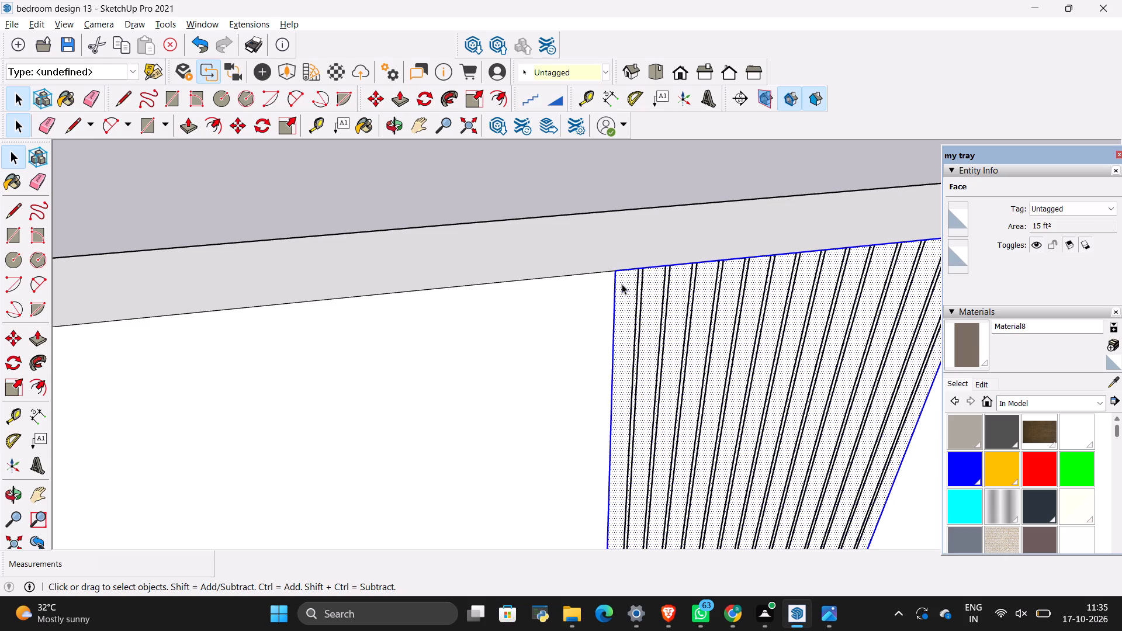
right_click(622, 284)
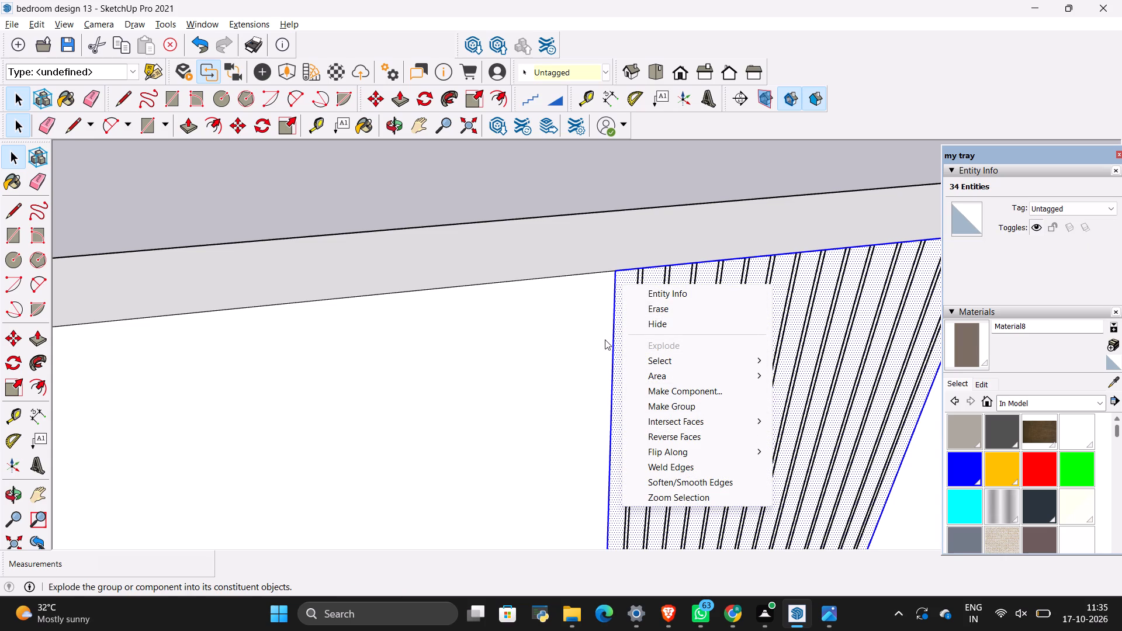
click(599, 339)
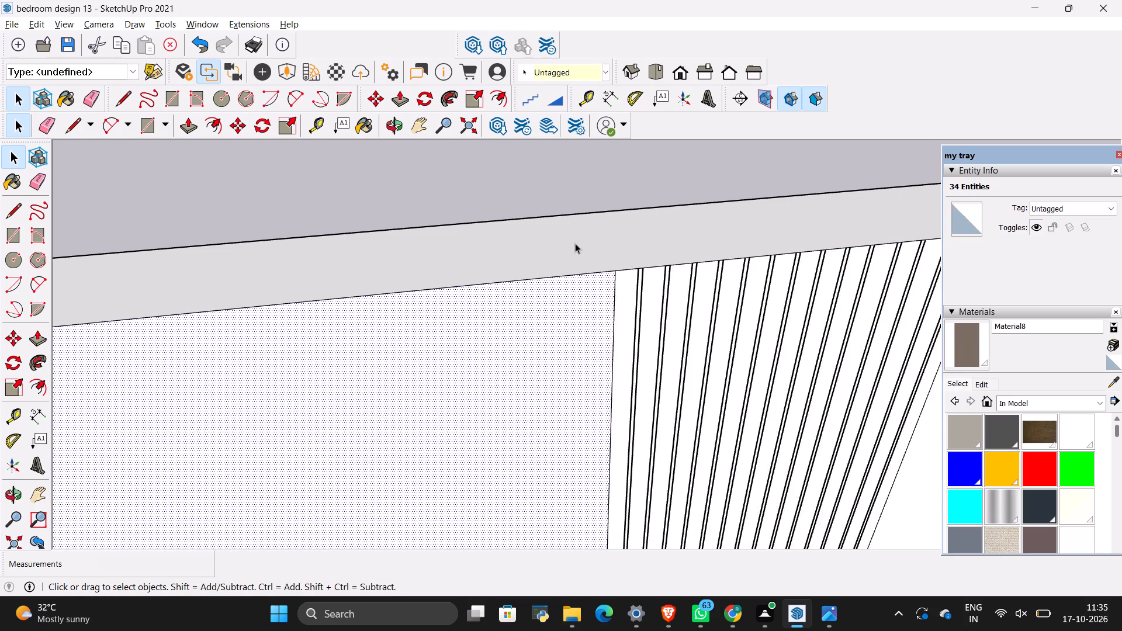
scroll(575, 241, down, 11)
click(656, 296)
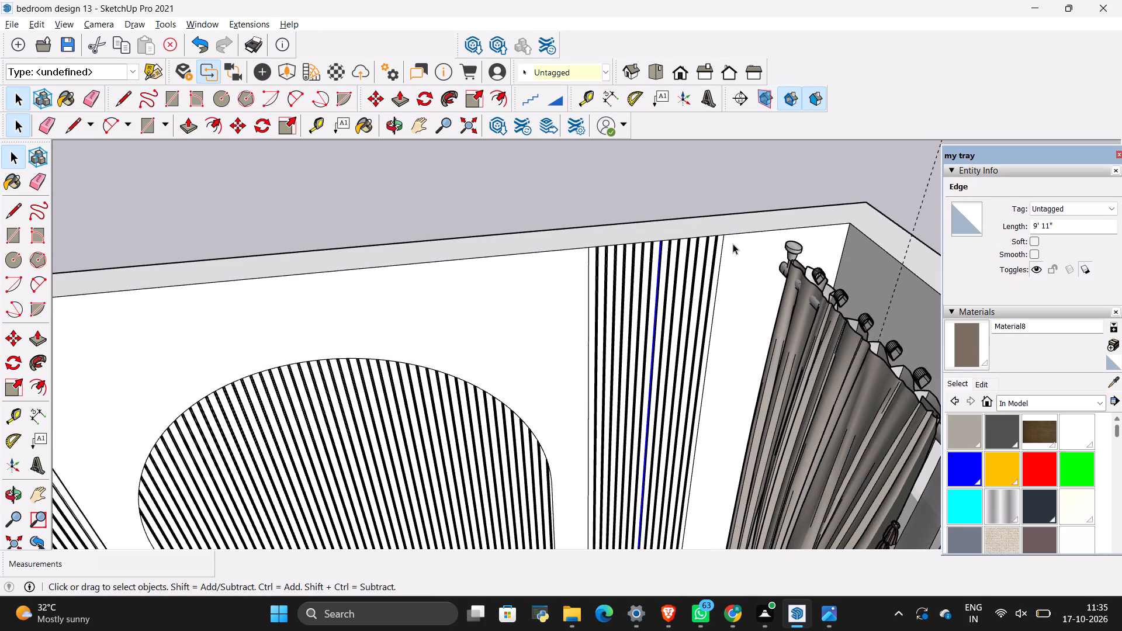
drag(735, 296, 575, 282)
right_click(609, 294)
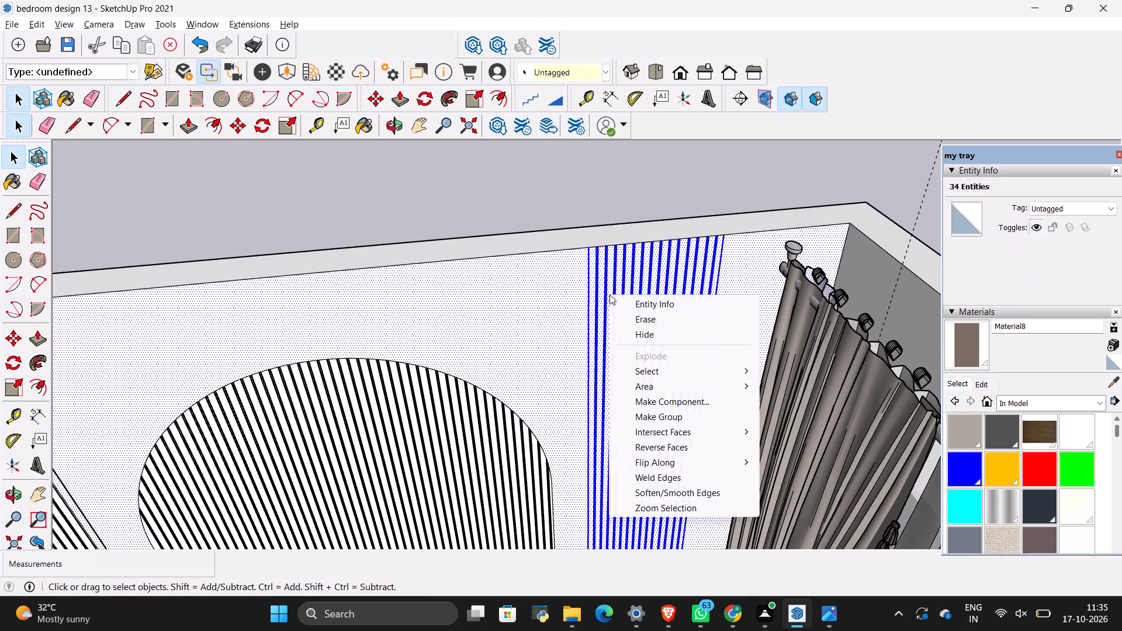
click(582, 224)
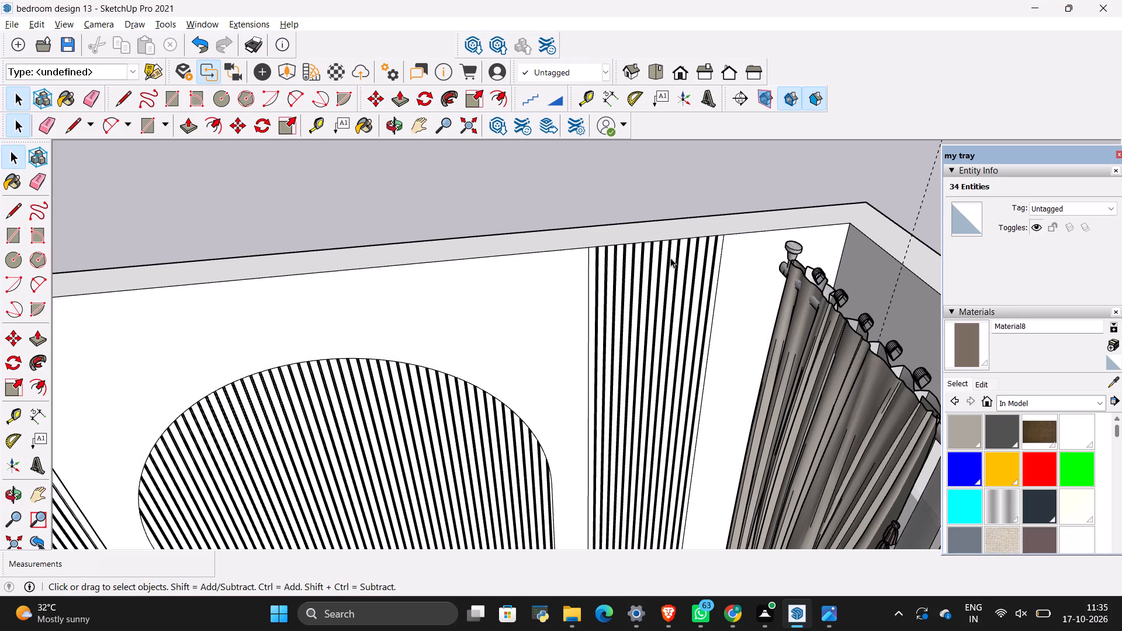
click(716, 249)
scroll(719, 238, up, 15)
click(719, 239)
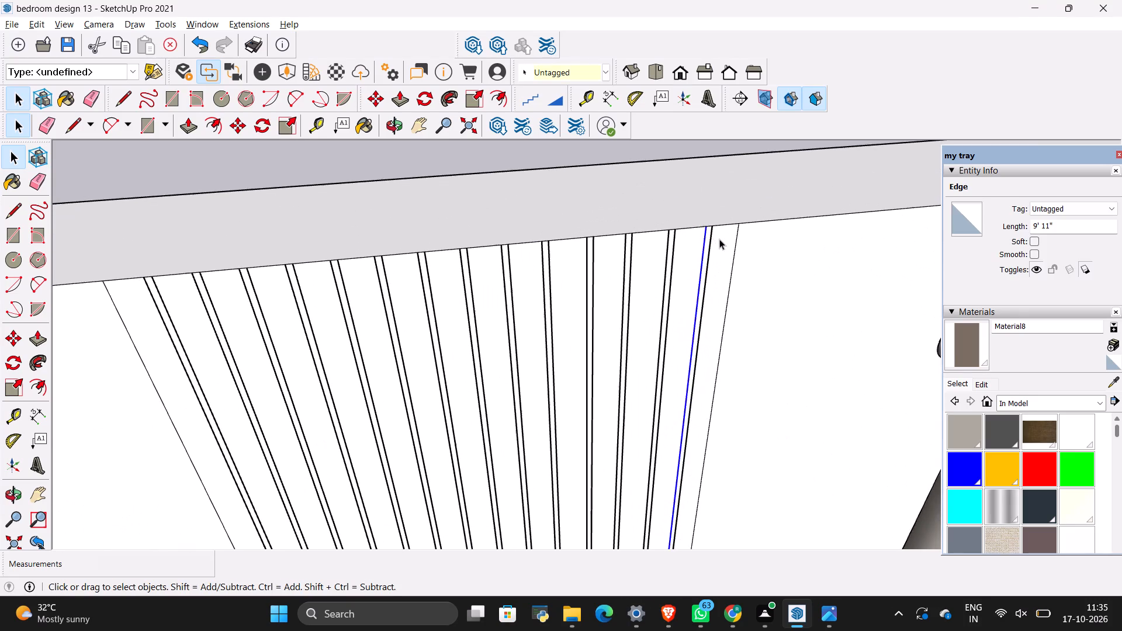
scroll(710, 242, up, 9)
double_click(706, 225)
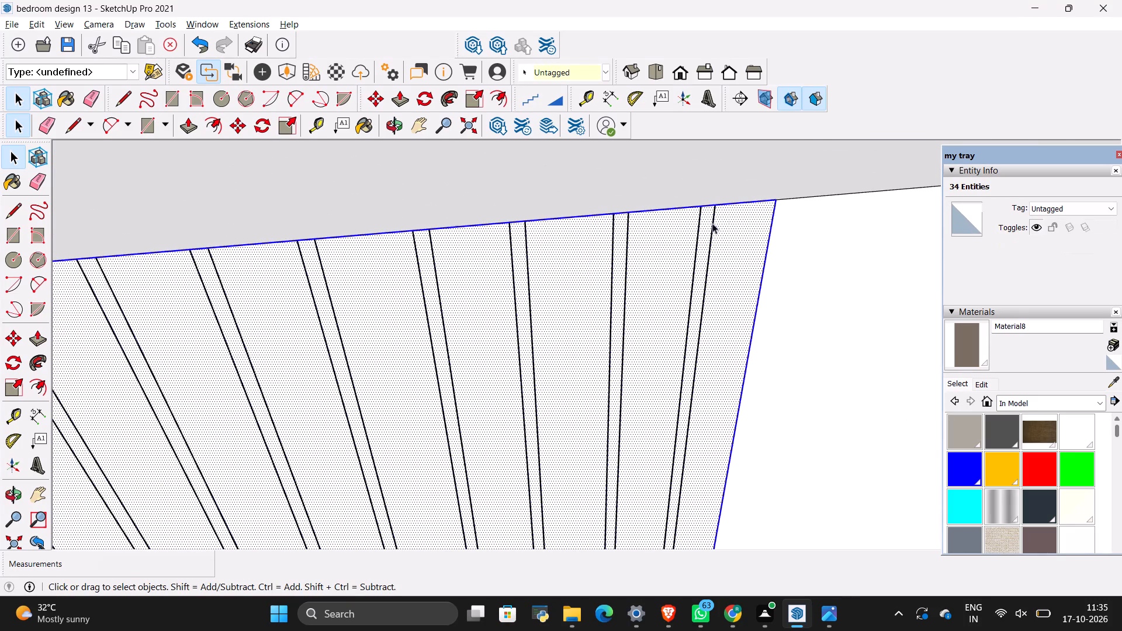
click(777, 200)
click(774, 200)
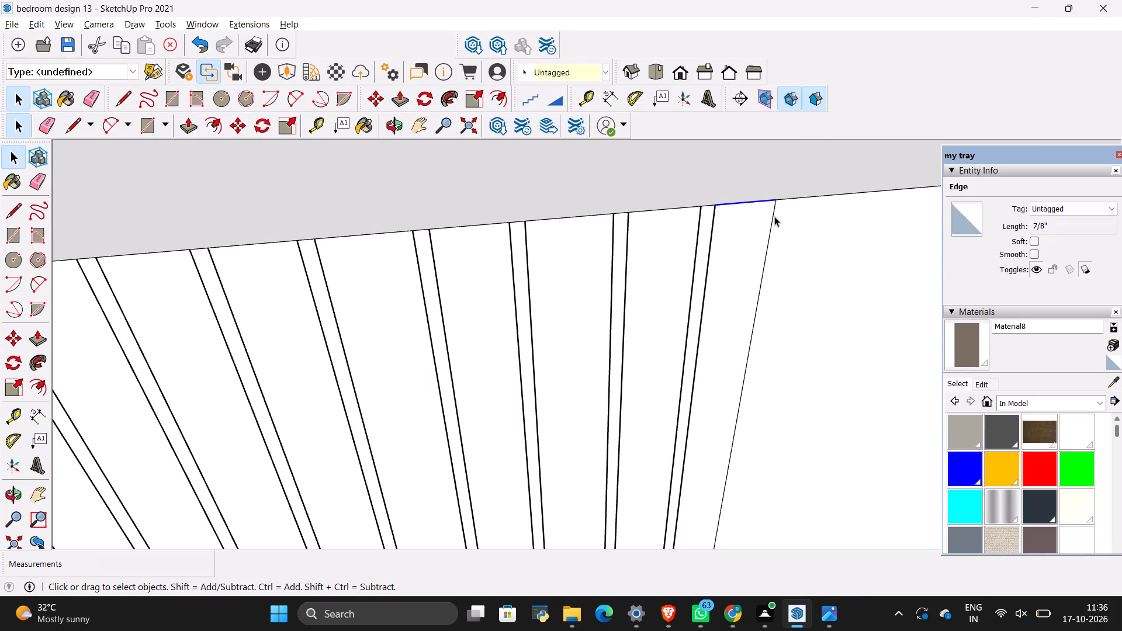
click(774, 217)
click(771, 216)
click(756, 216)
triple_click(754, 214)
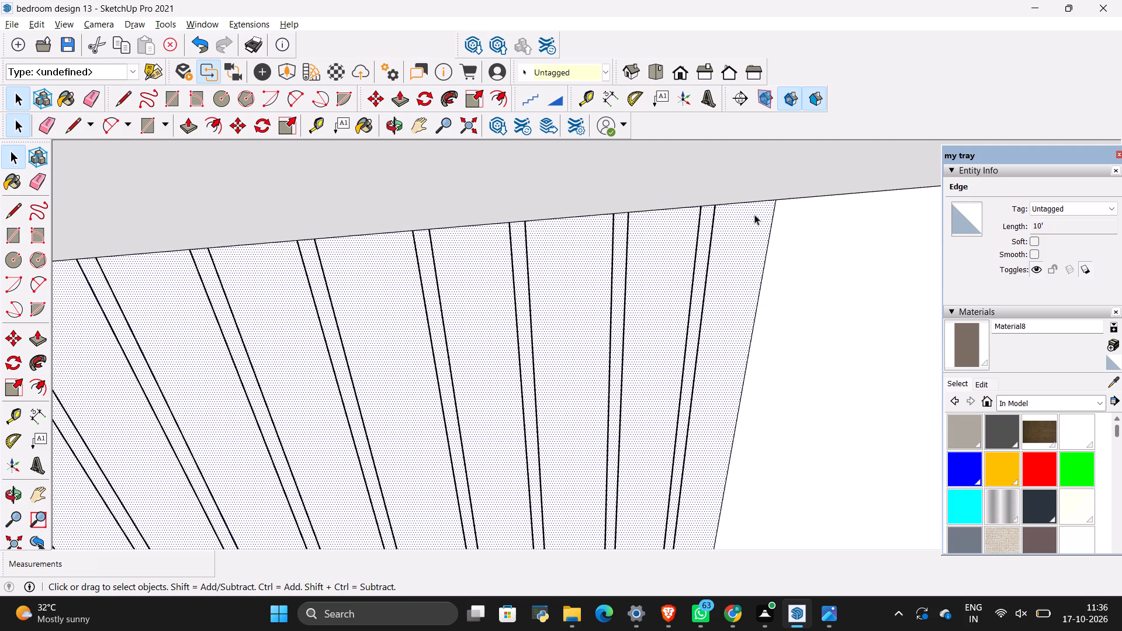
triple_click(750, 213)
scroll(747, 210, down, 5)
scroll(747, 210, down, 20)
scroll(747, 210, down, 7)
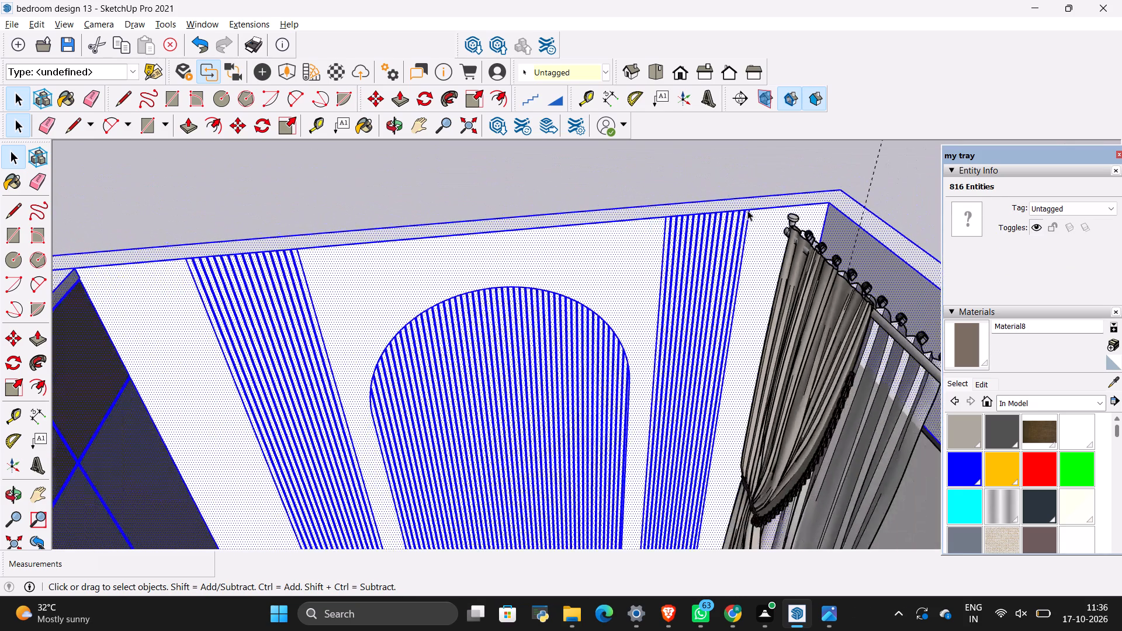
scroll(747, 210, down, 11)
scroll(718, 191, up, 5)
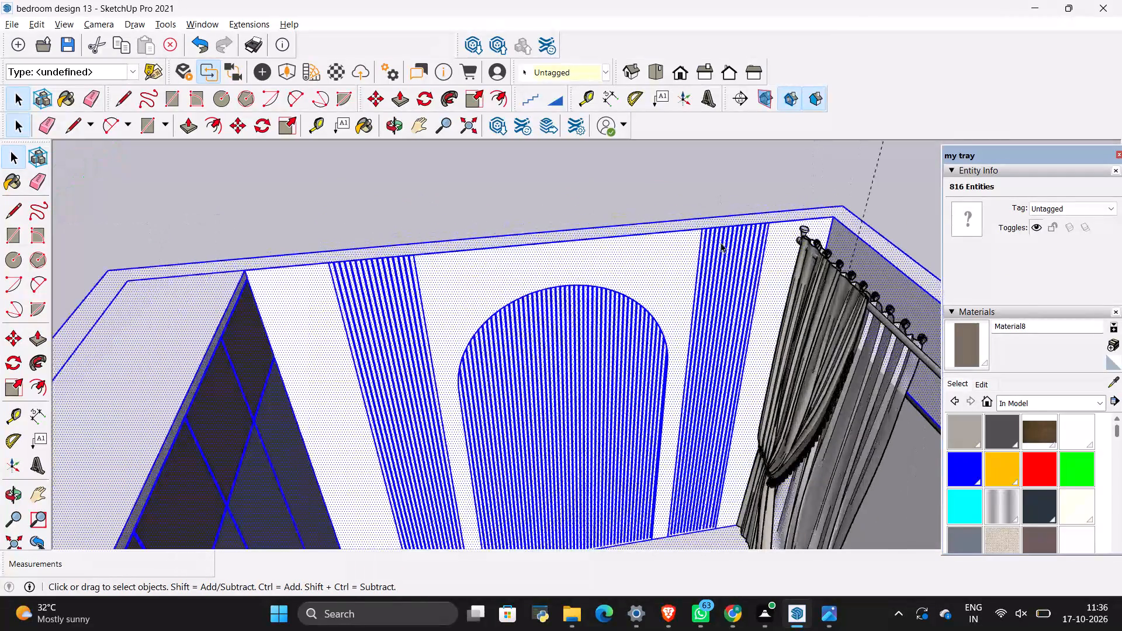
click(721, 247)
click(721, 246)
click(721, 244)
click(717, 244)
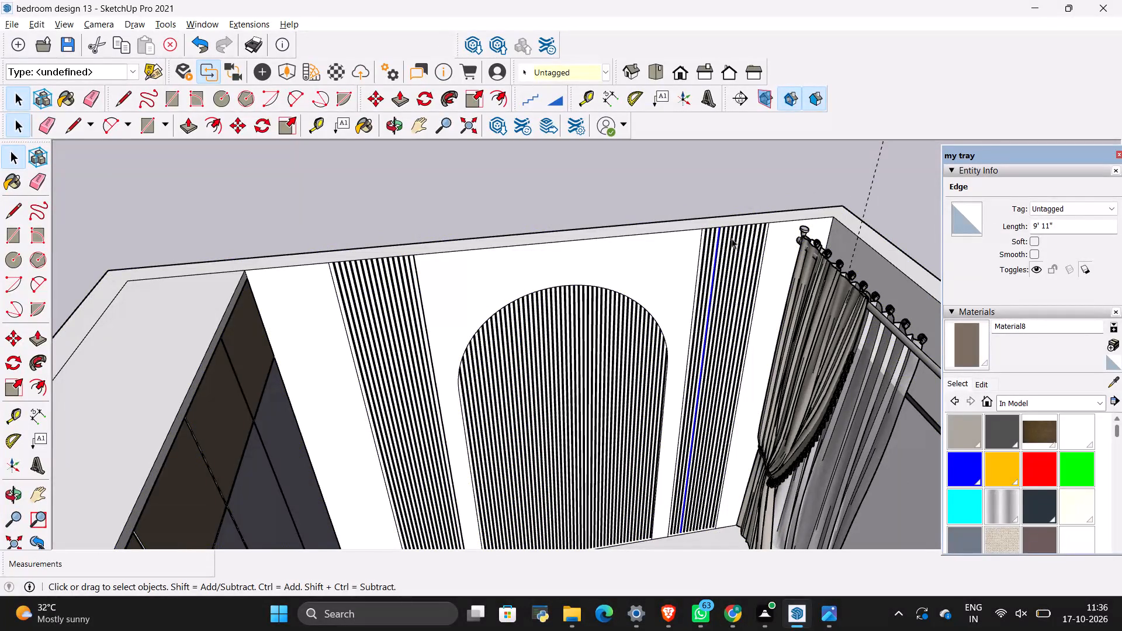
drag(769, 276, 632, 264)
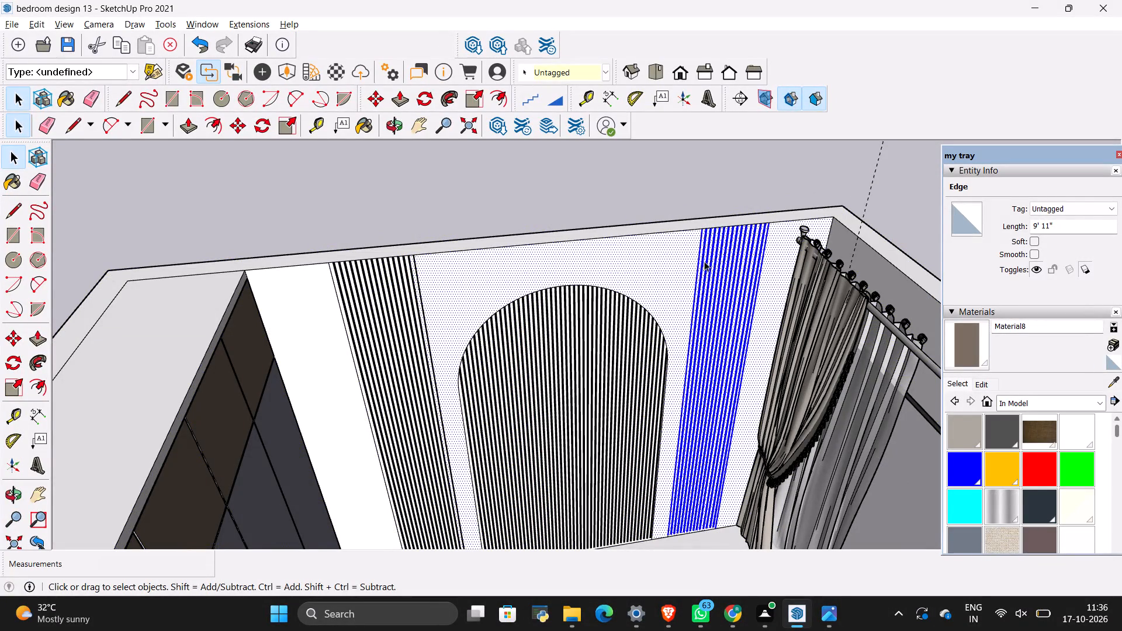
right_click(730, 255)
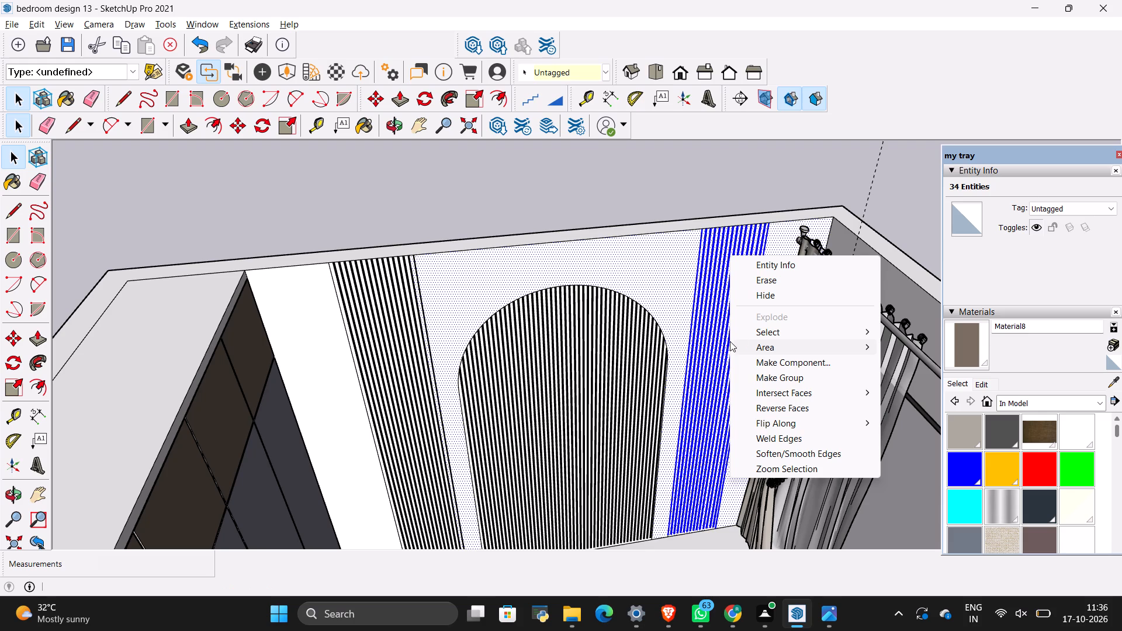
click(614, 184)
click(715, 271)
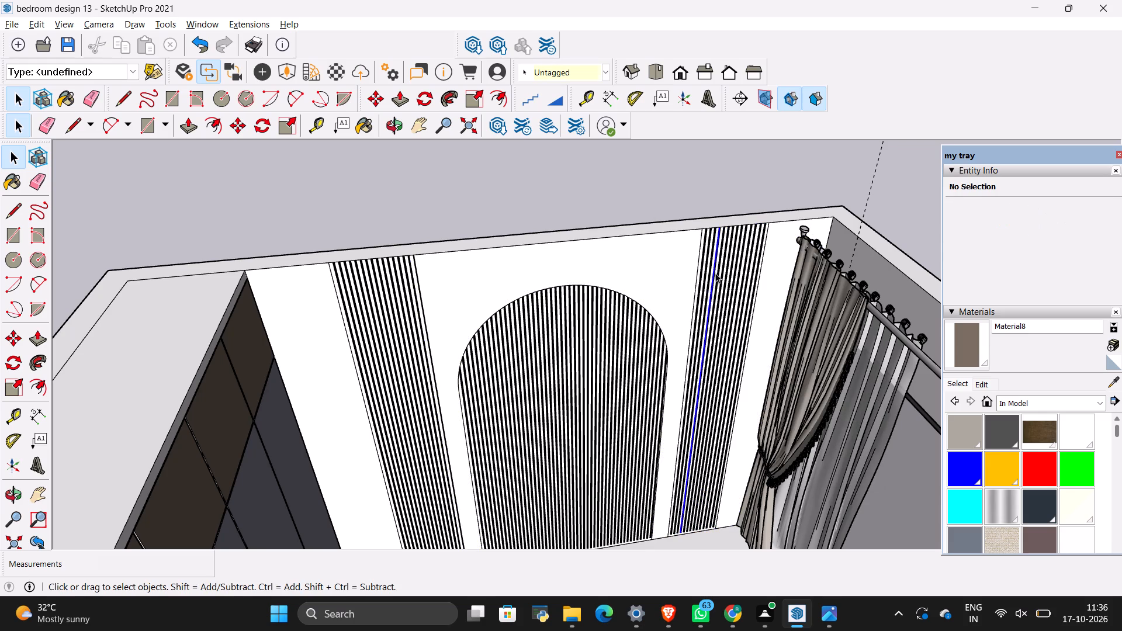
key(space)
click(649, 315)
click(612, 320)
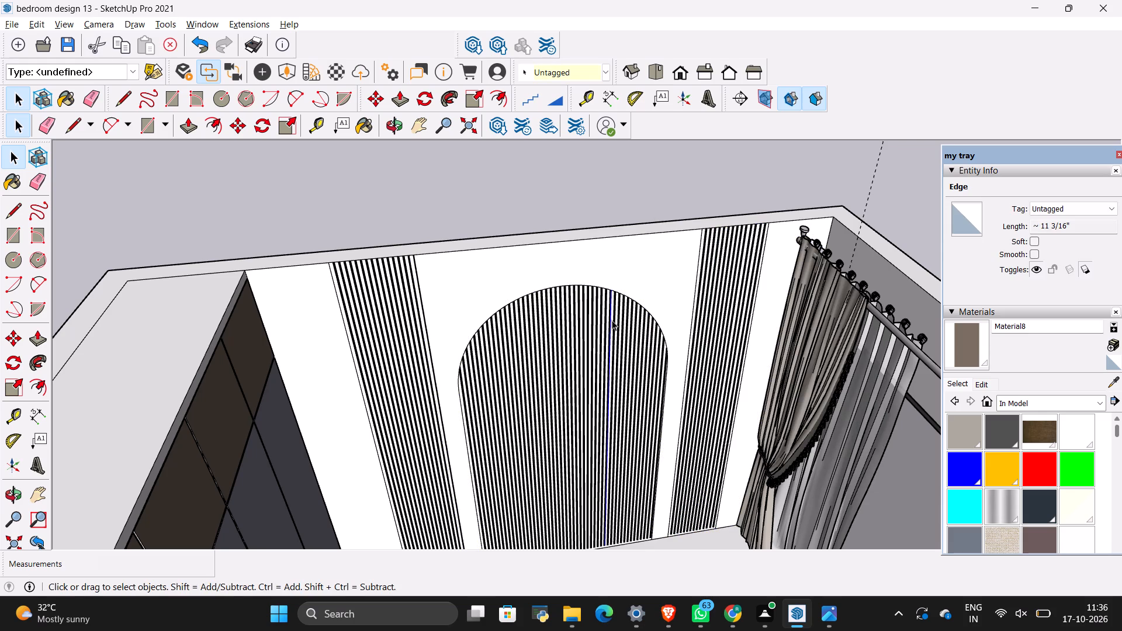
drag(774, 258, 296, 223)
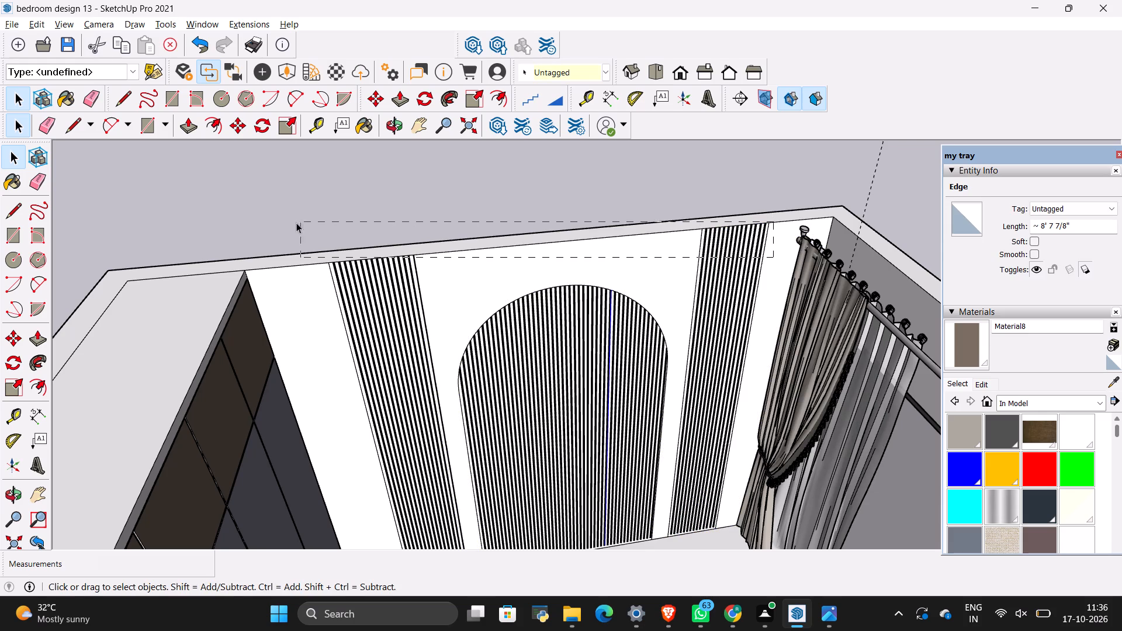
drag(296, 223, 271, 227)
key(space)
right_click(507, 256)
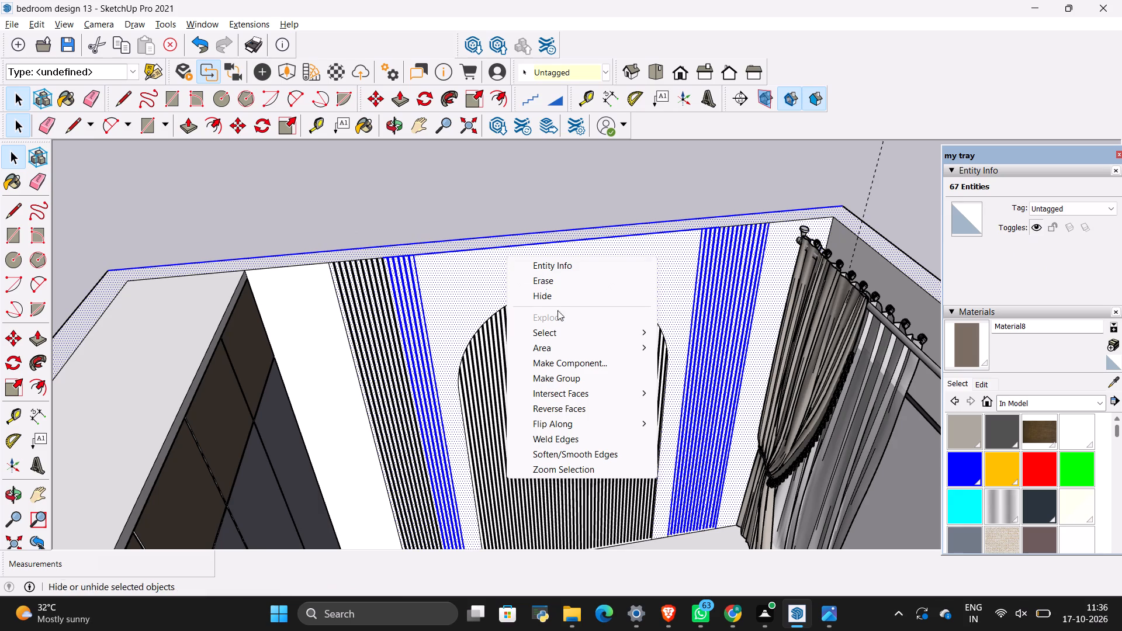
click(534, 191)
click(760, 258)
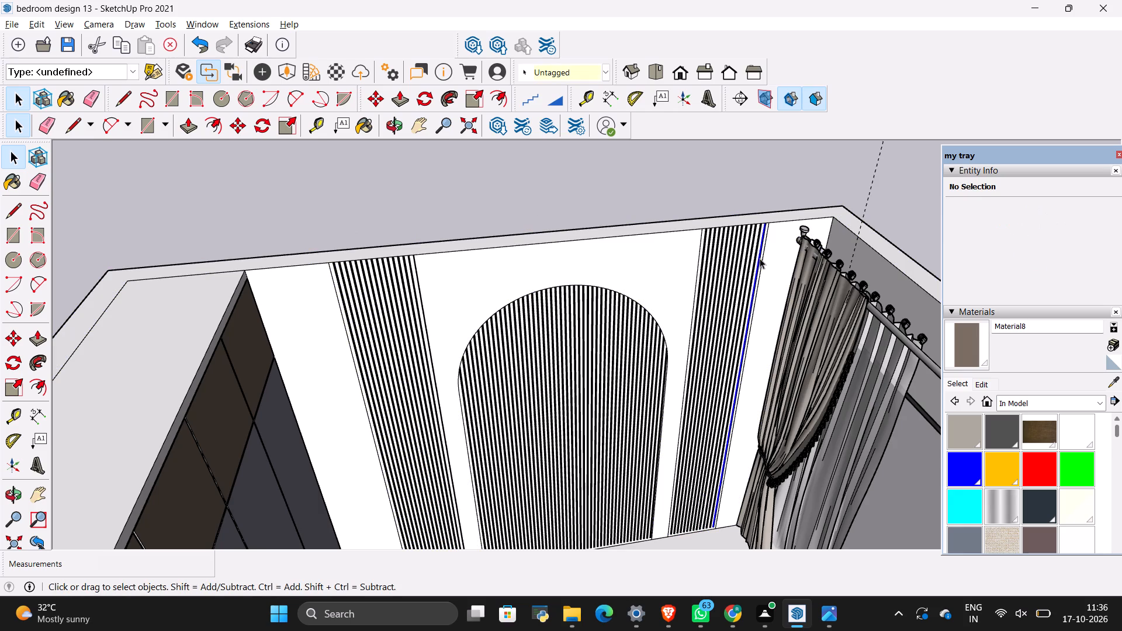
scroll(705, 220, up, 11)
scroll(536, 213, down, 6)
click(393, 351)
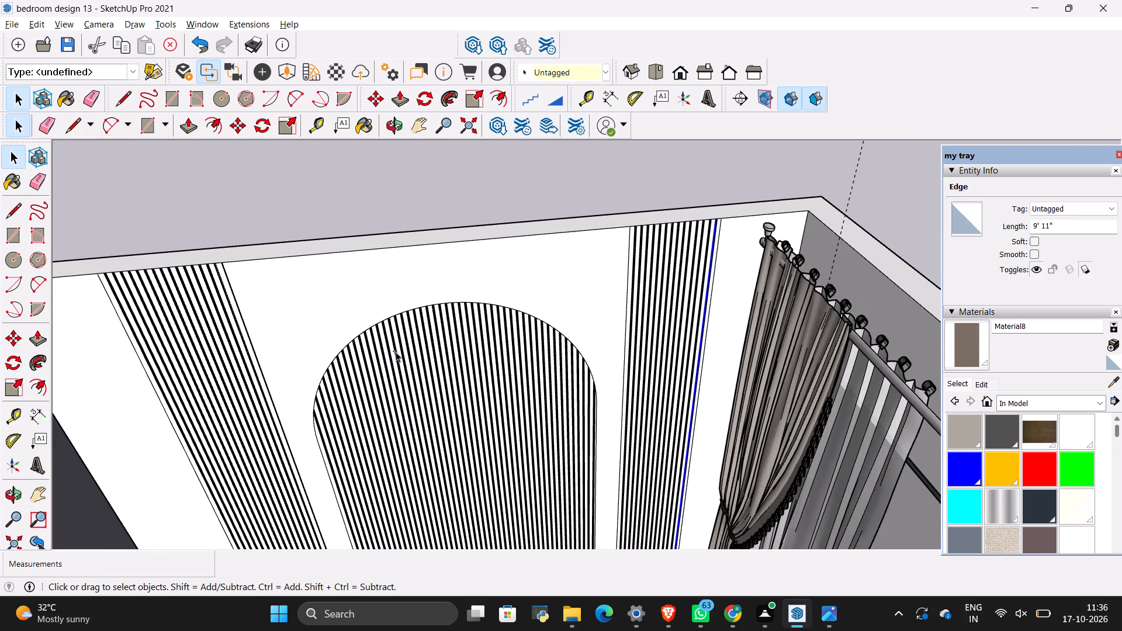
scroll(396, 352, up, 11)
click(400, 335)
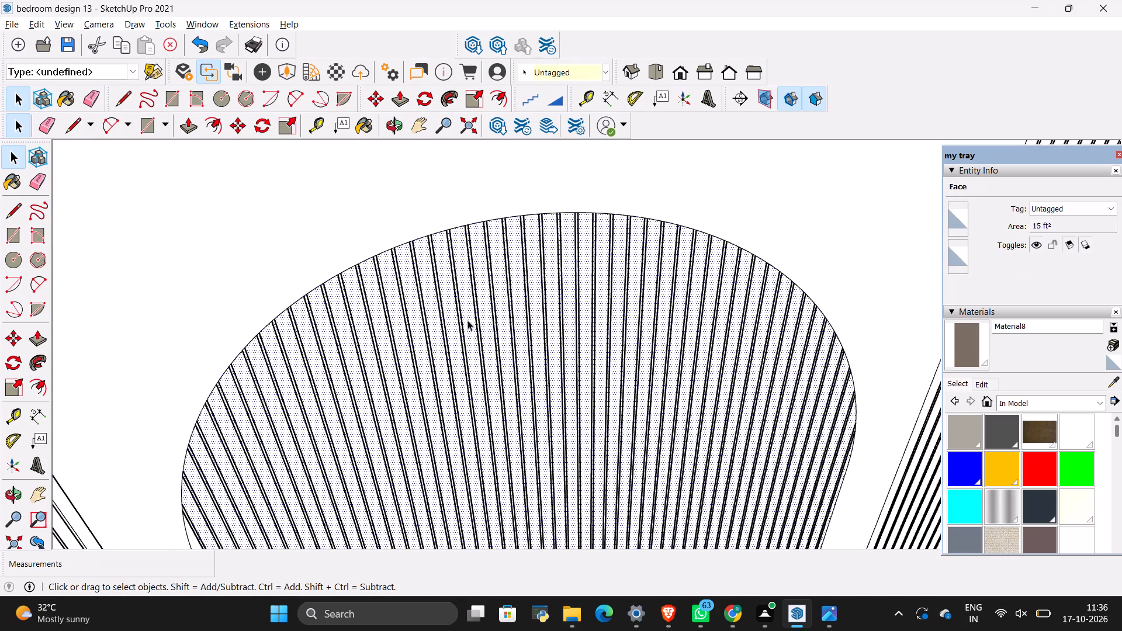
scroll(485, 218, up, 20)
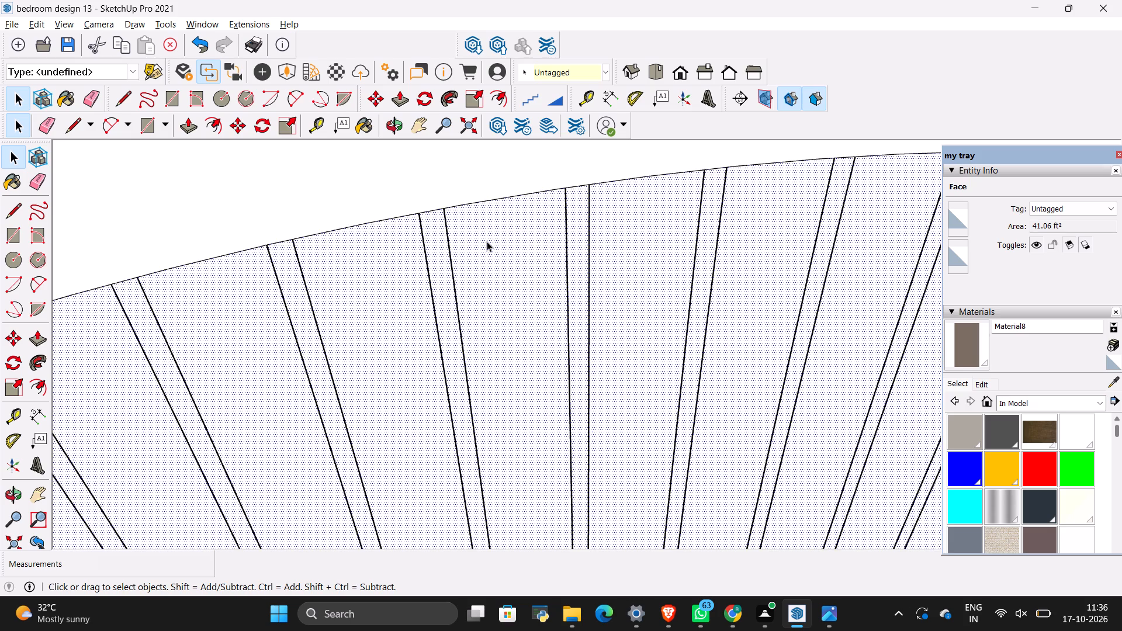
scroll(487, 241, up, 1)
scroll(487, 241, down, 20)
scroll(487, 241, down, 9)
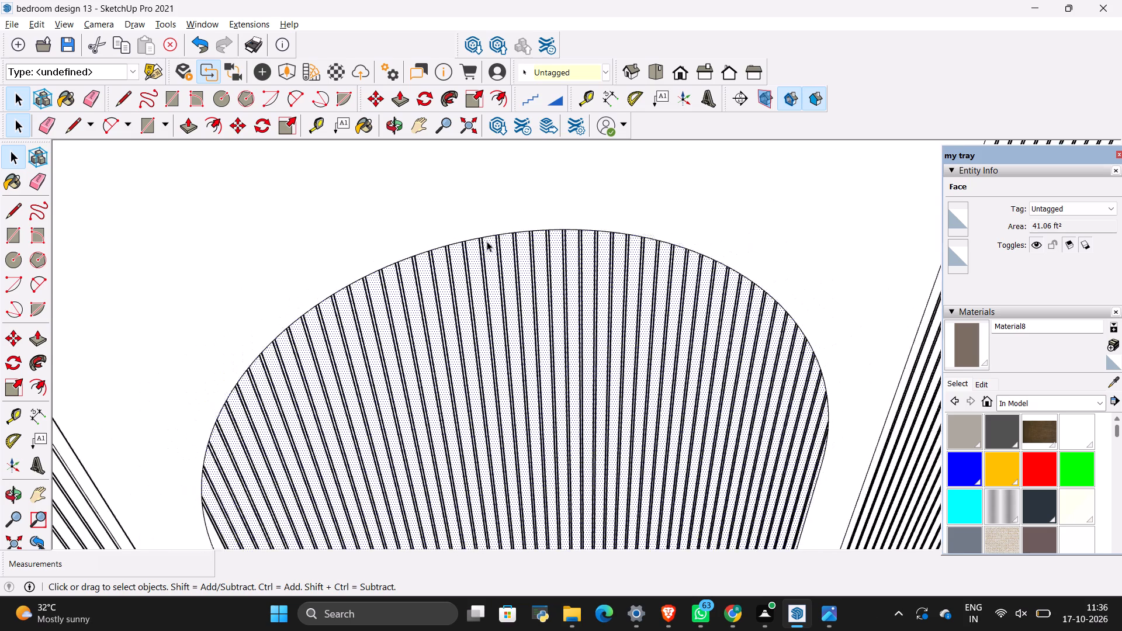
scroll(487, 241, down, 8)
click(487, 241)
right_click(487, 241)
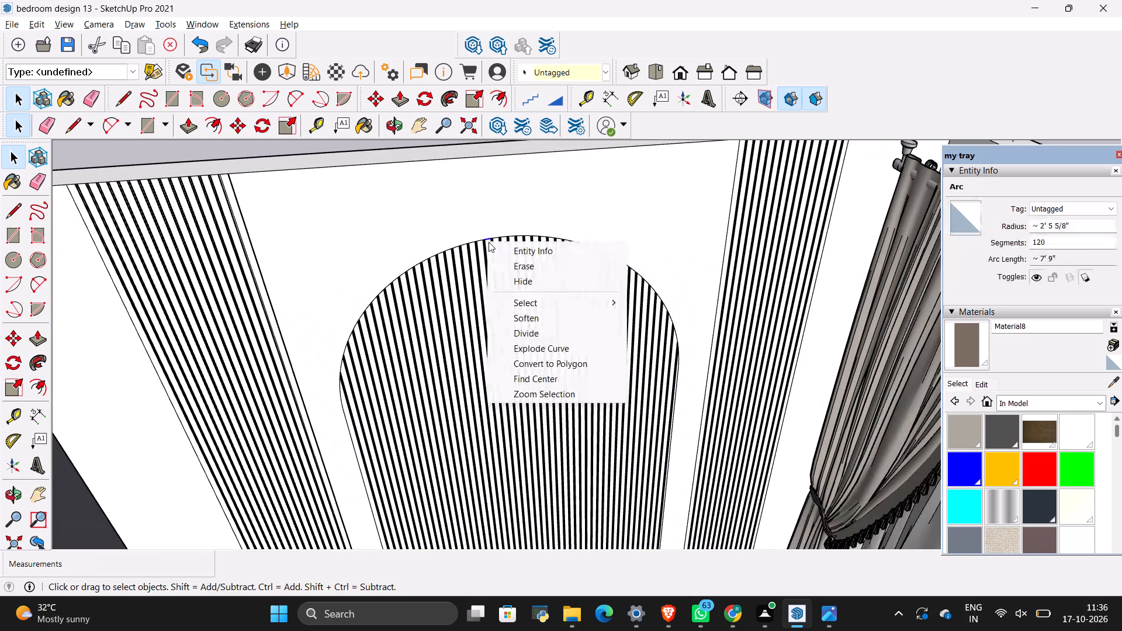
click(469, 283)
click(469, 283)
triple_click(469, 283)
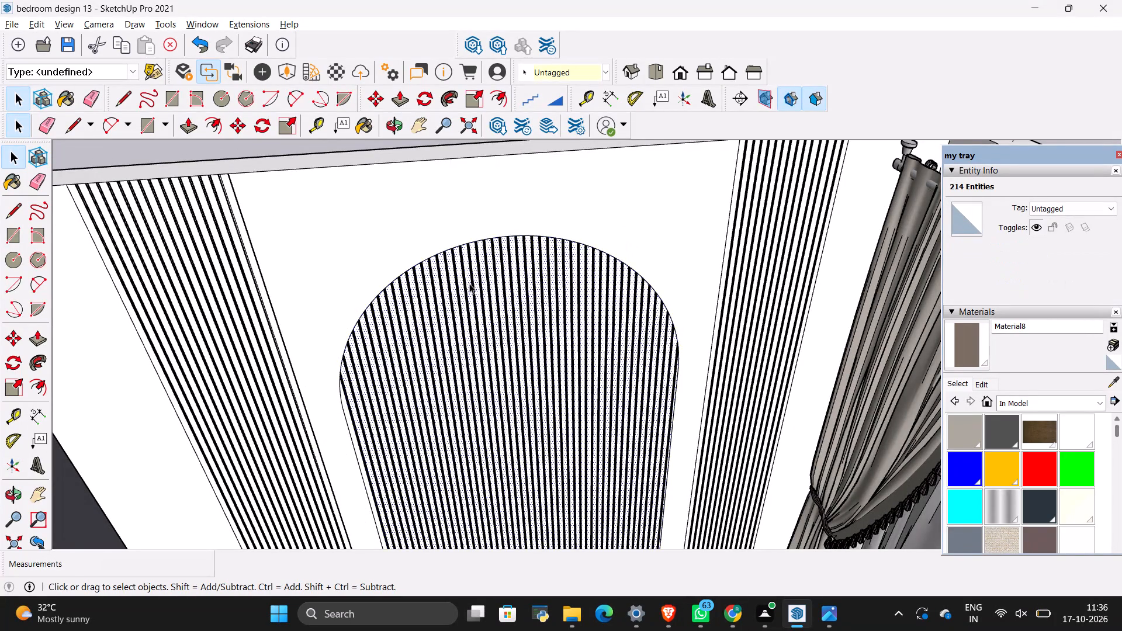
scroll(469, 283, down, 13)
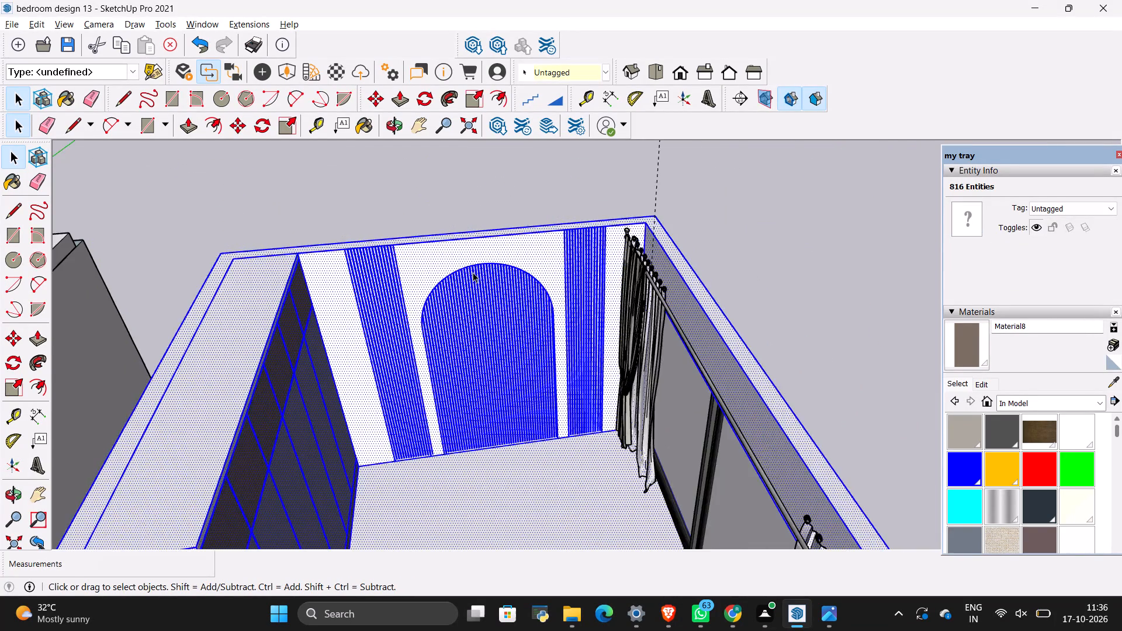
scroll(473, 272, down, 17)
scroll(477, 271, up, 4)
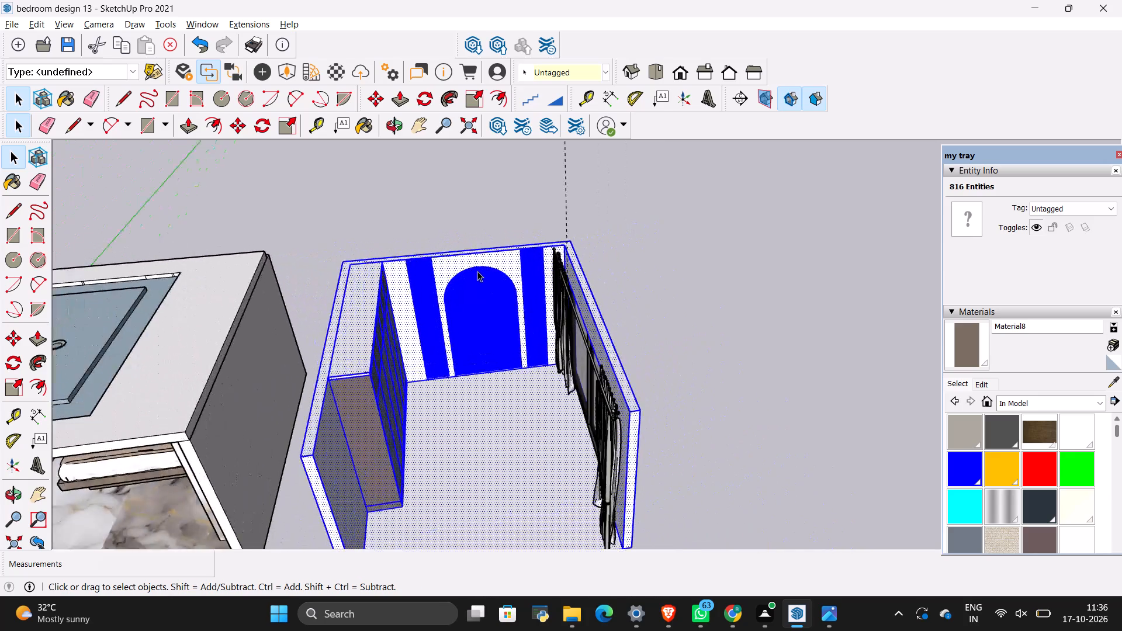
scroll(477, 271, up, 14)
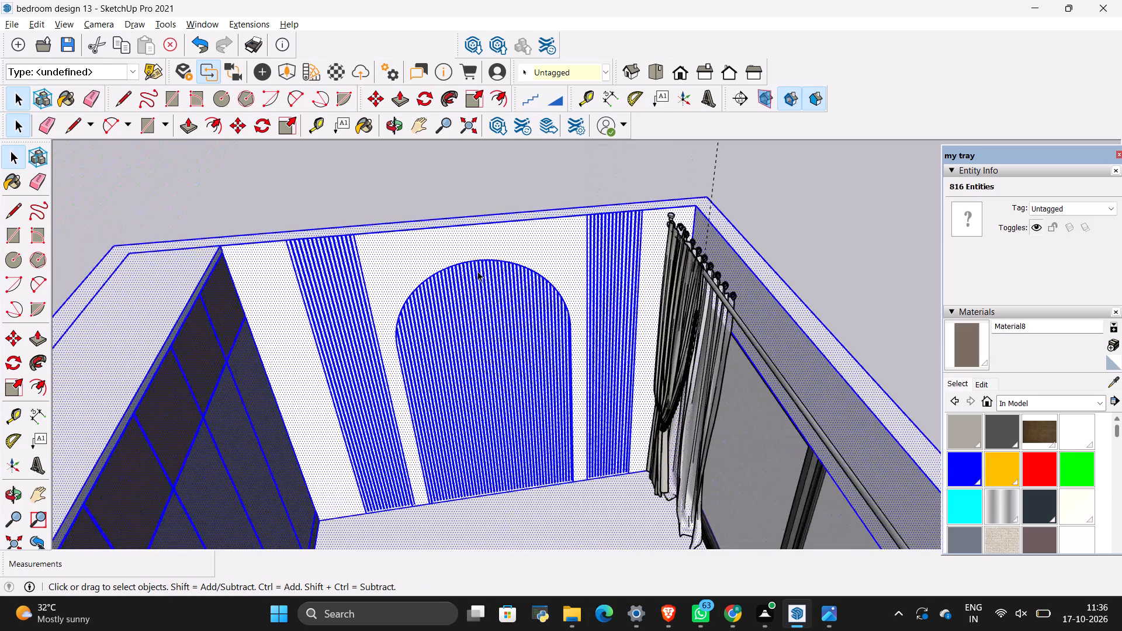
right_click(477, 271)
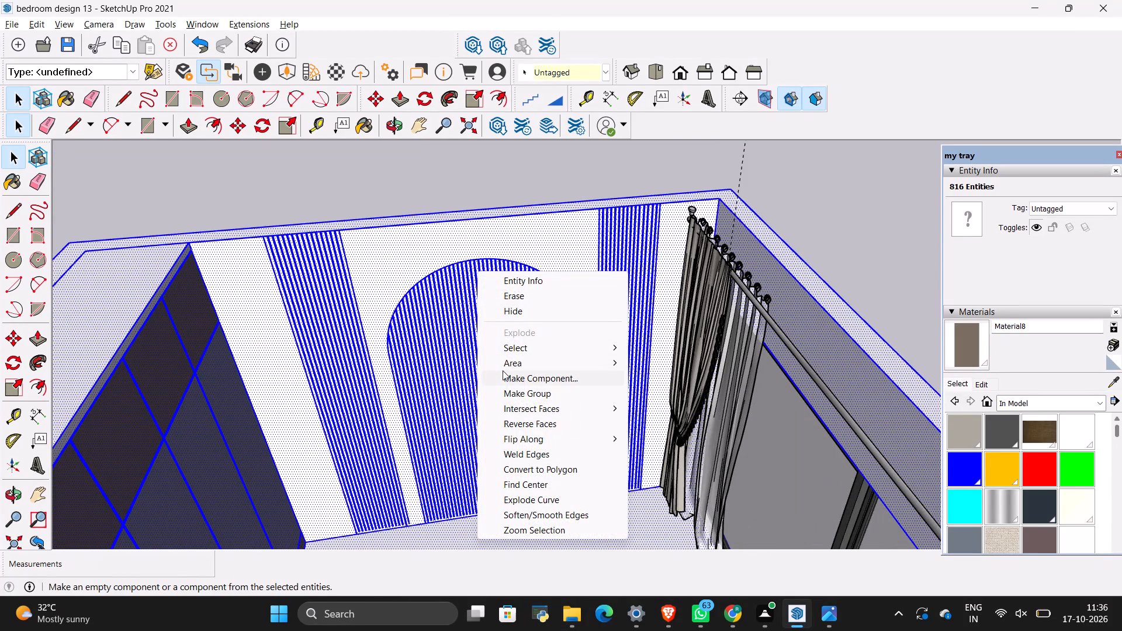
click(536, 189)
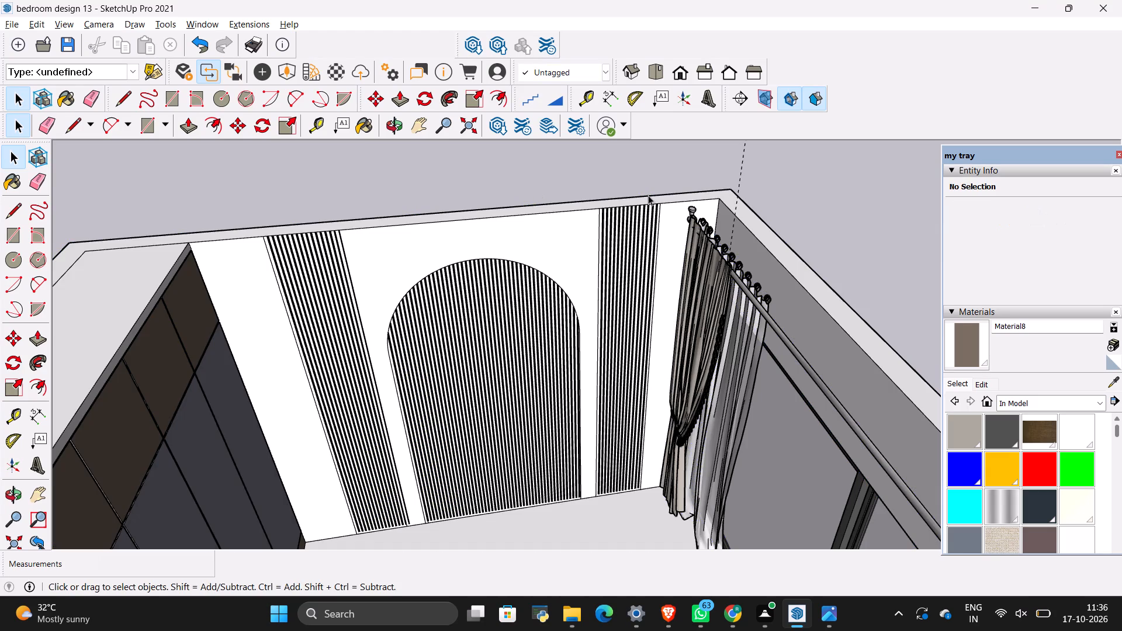
Draw a 1' 6" line along the wall's top edge, closing the top of the right fluted panel from side to side.
scroll(686, 229, up, 8)
scroll(570, 168, up, 5)
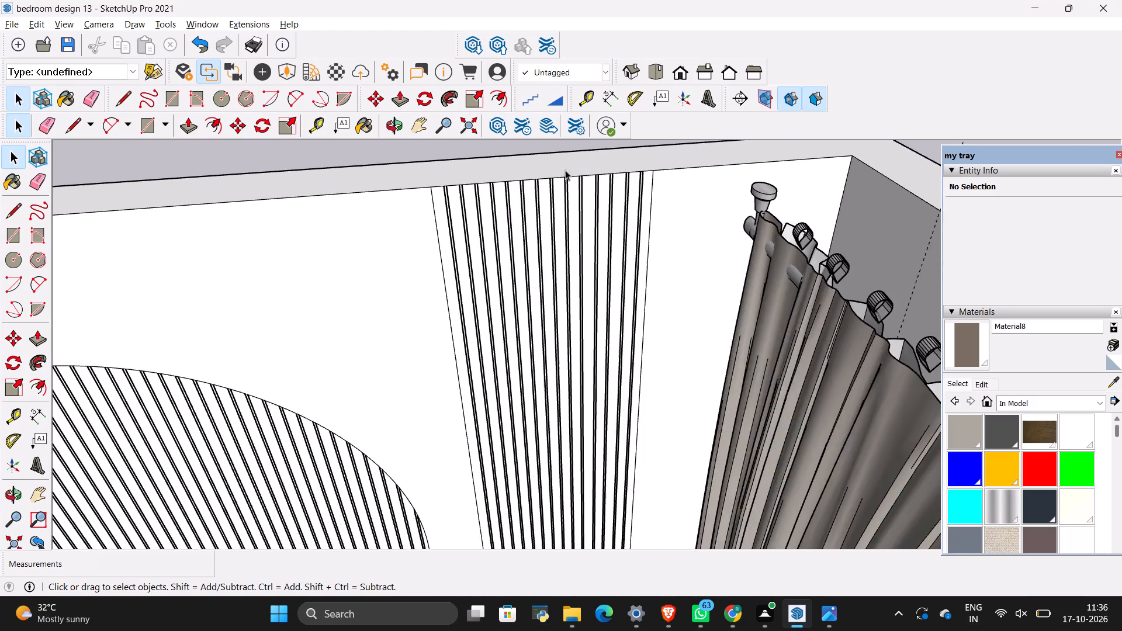
scroll(565, 170, up, 12)
scroll(632, 195, up, 4)
click(564, 211)
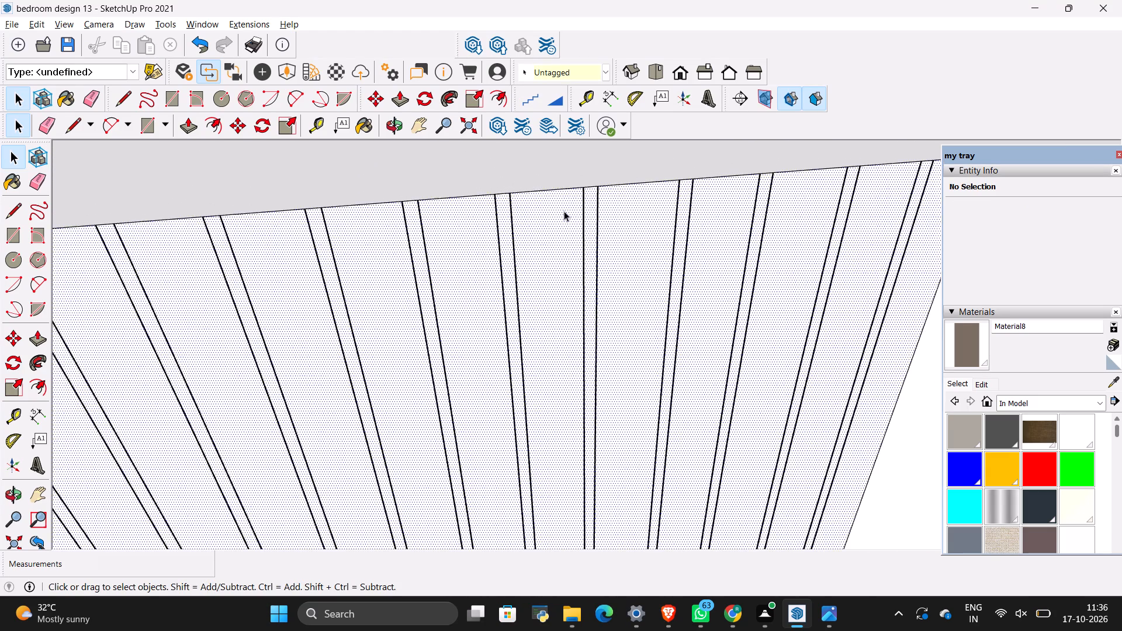
scroll(566, 207, down, 20)
scroll(566, 207, down, 8)
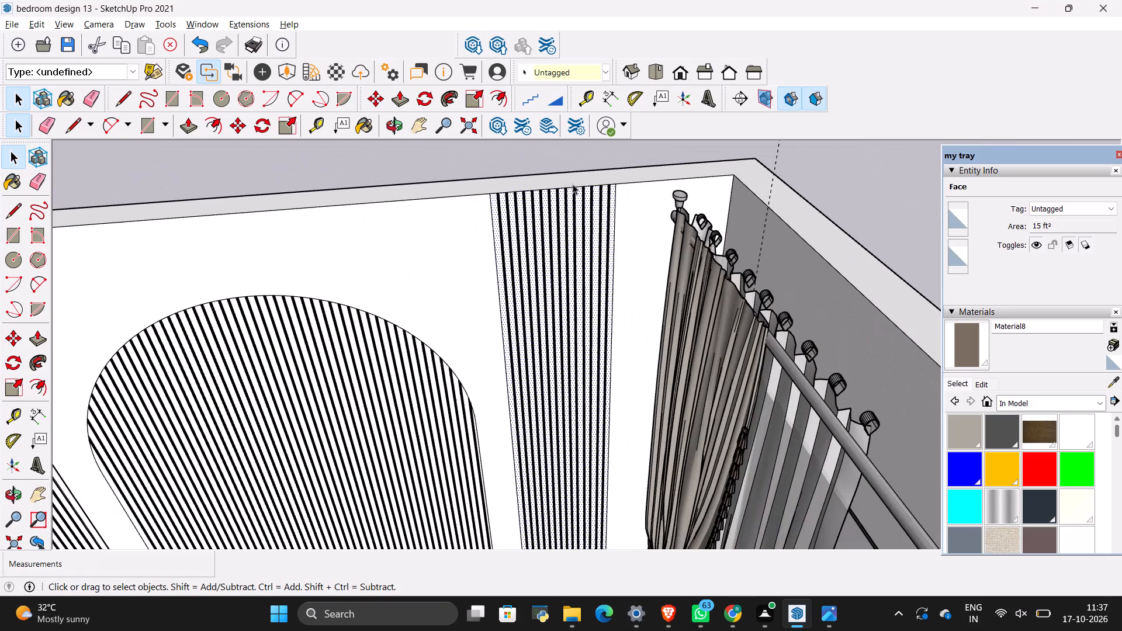
scroll(573, 184, up, 14)
key(l)
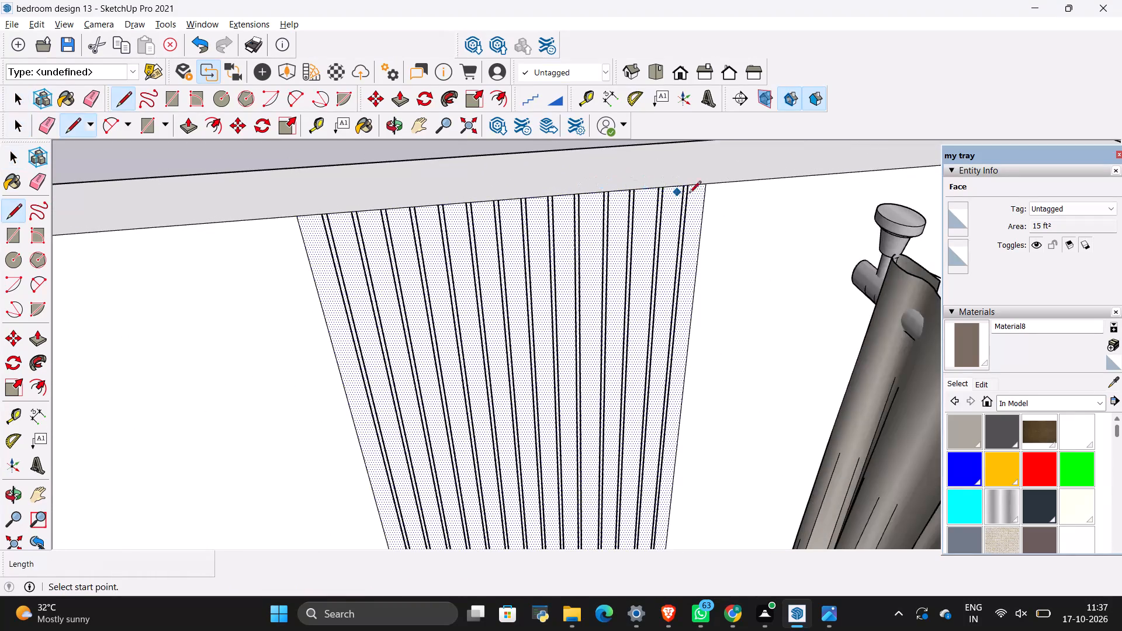
click(708, 183)
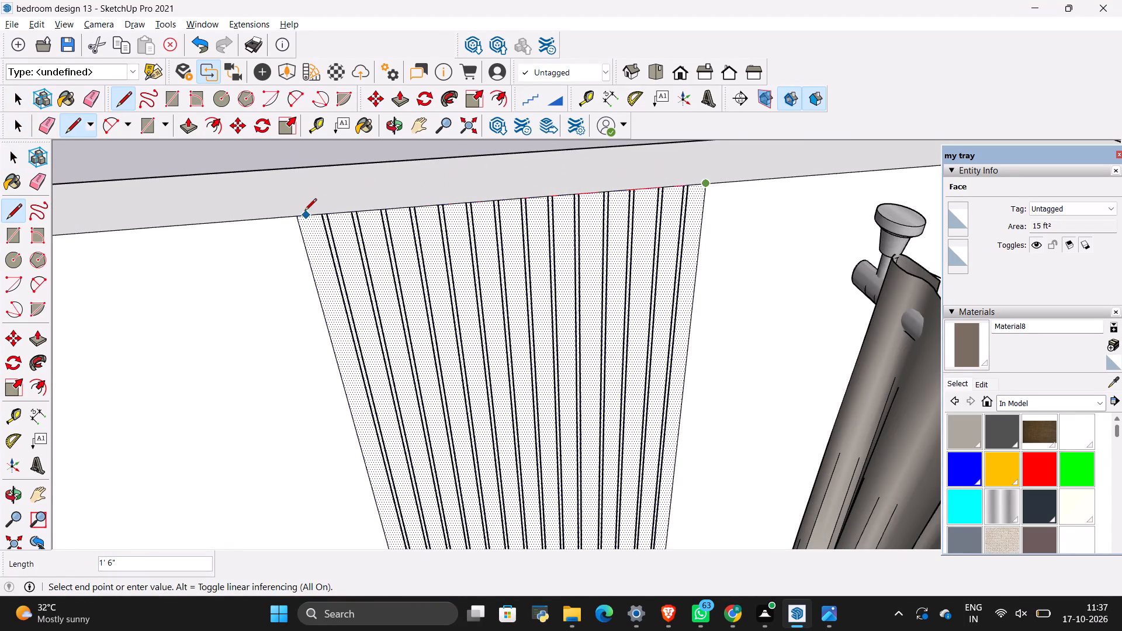
click(300, 215)
Draw a line just above the floor across the right fluted panel, joining the lower ends of its flute lines.
scroll(490, 171, down, 19)
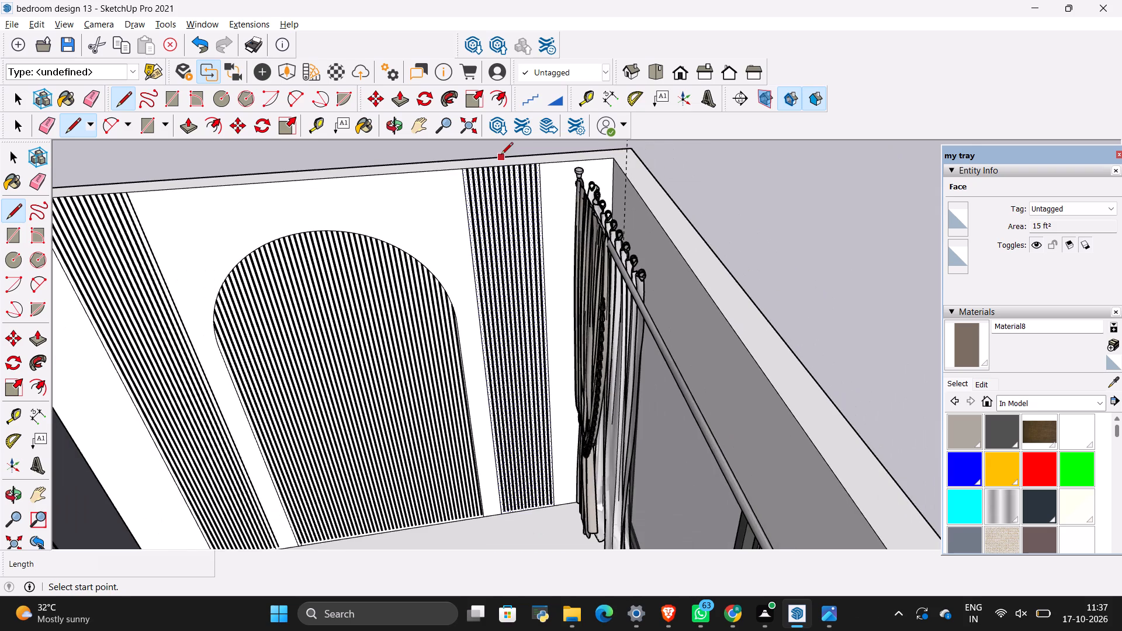
scroll(508, 463, up, 12)
scroll(570, 546, up, 1)
scroll(570, 442, down, 5)
scroll(566, 492, up, 2)
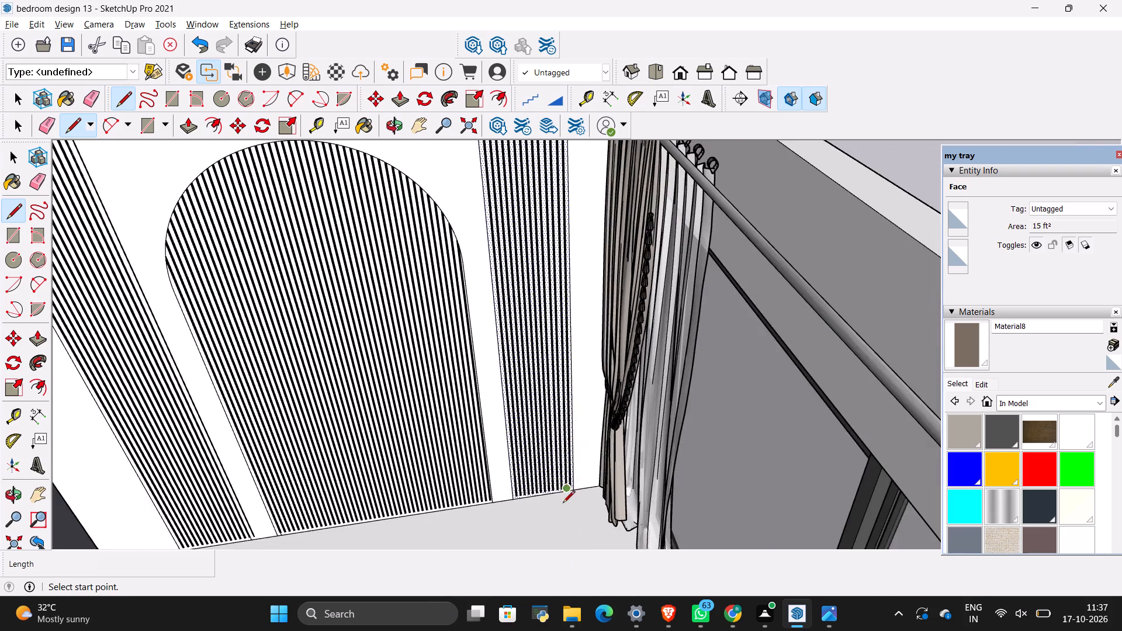
scroll(563, 504, up, 20)
scroll(563, 504, up, 4)
scroll(368, 495, up, 2)
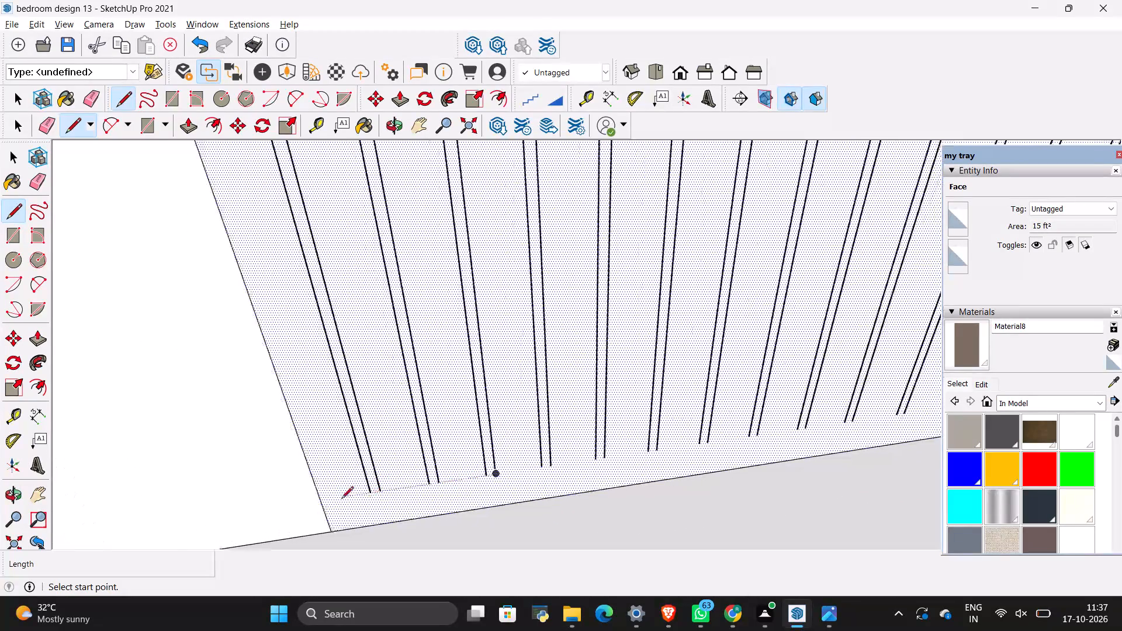
click(322, 501)
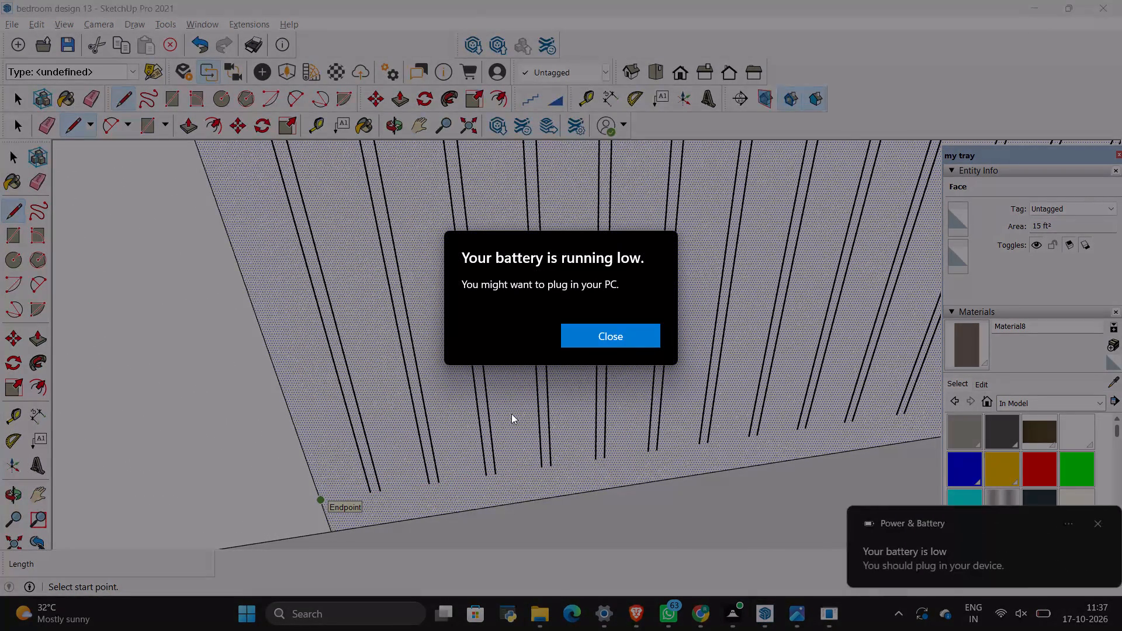
click(590, 339)
click(317, 504)
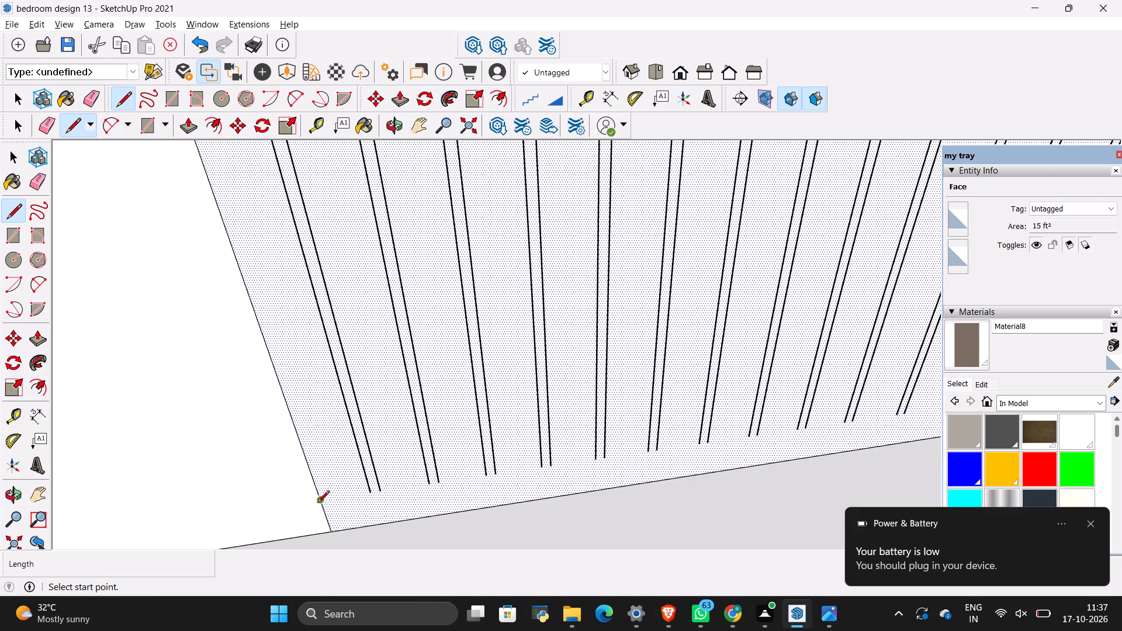
scroll(376, 489, down, 8)
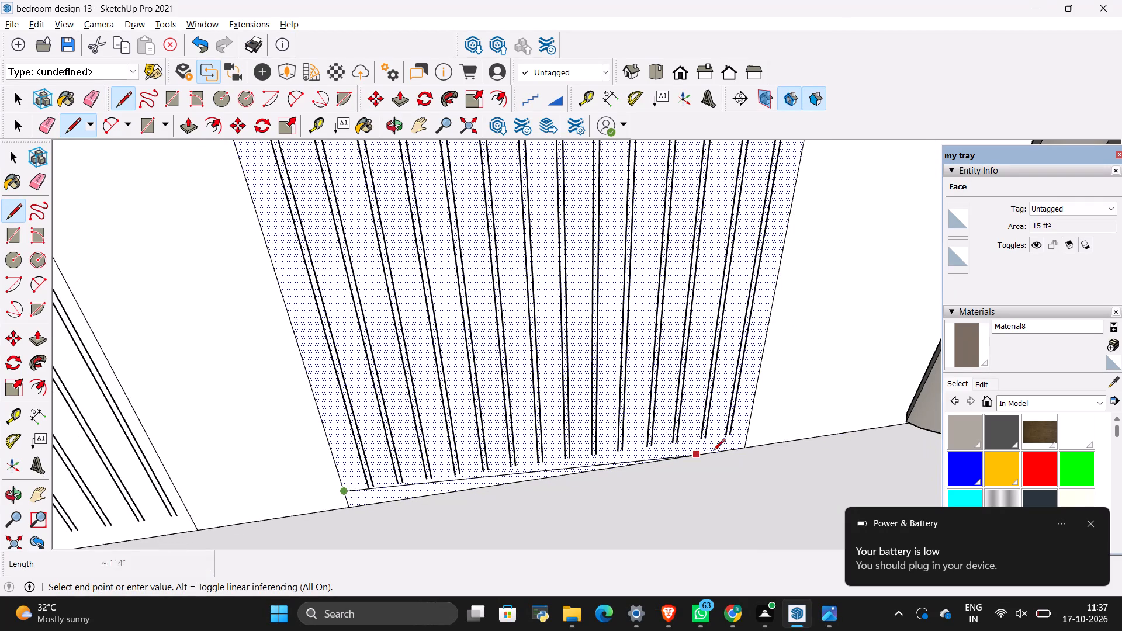
click(750, 438)
key(space)
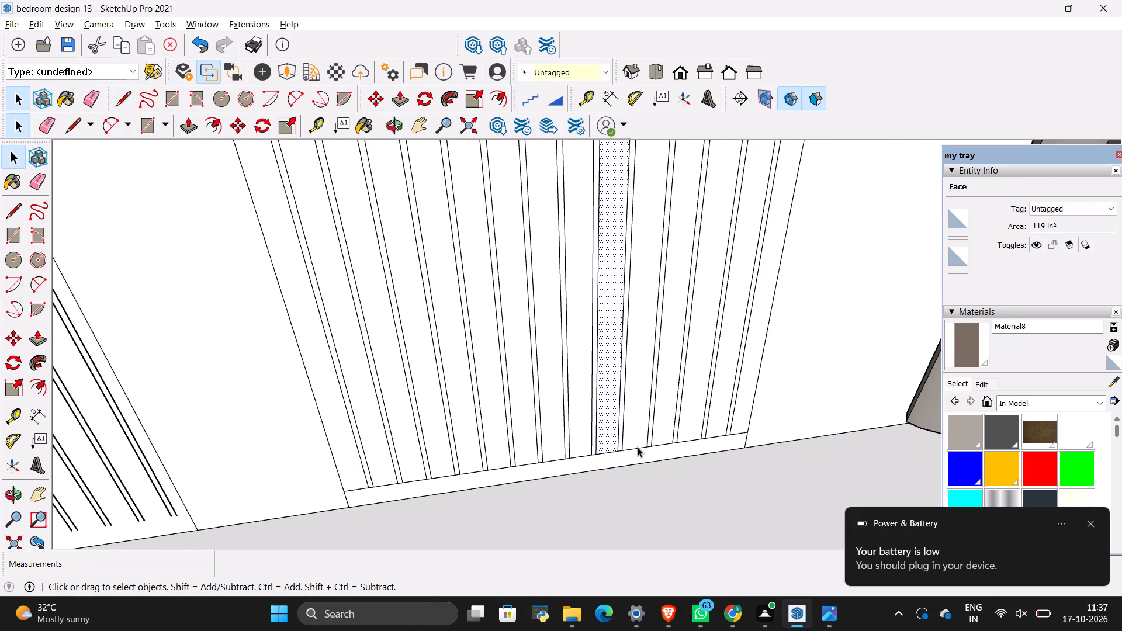
click(640, 439)
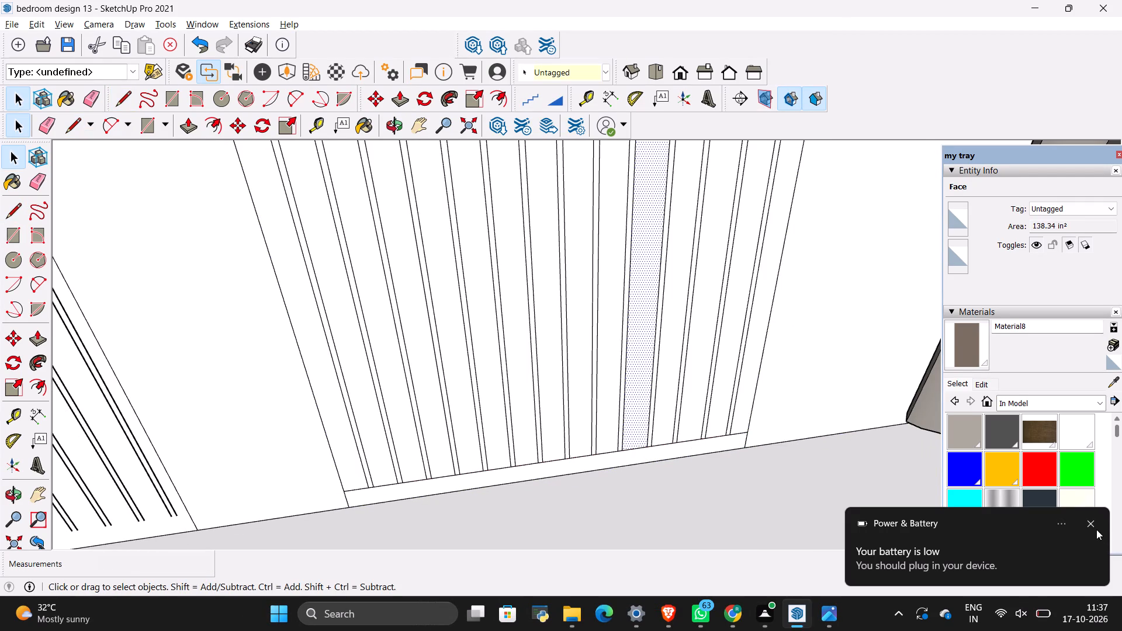
click(1094, 526)
Place a guide about 7' 6" along the wall's base, from the left panel's outer edge to the right panel's bottom line.
scroll(837, 508, down, 5)
scroll(898, 479, down, 11)
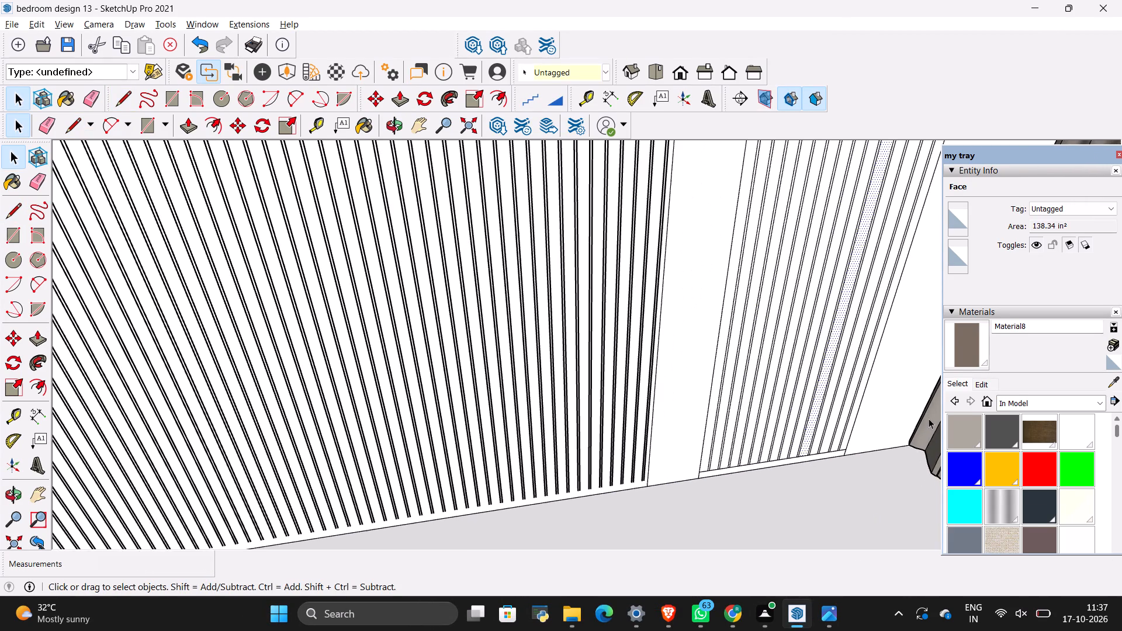
scroll(929, 415, down, 9)
scroll(556, 484, up, 10)
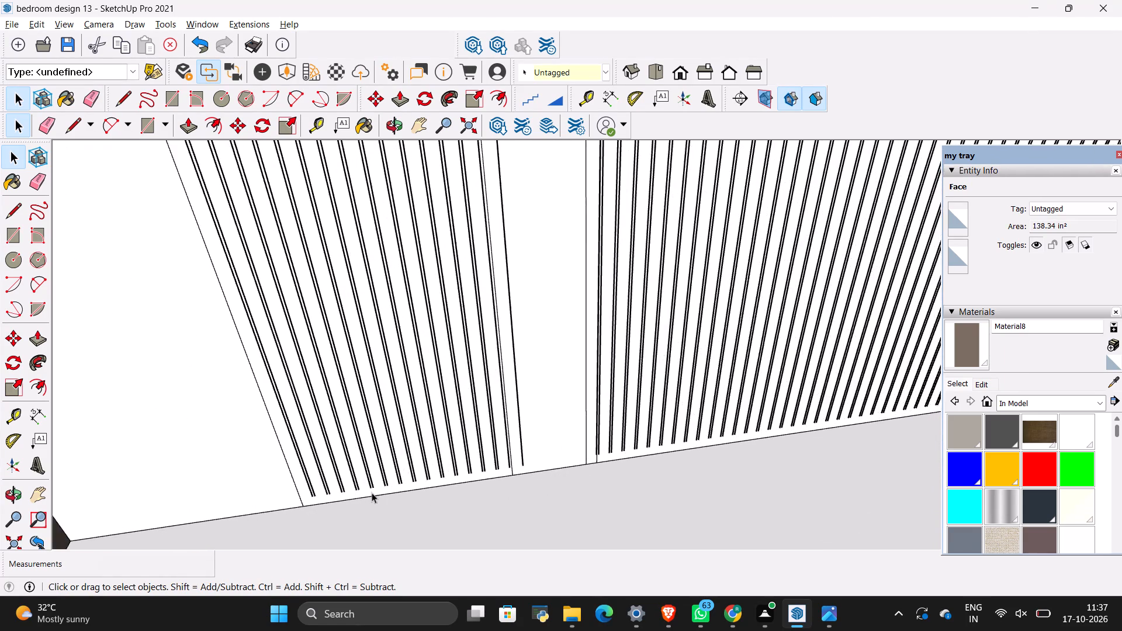
scroll(372, 493, up, 3)
key(t)
click(261, 500)
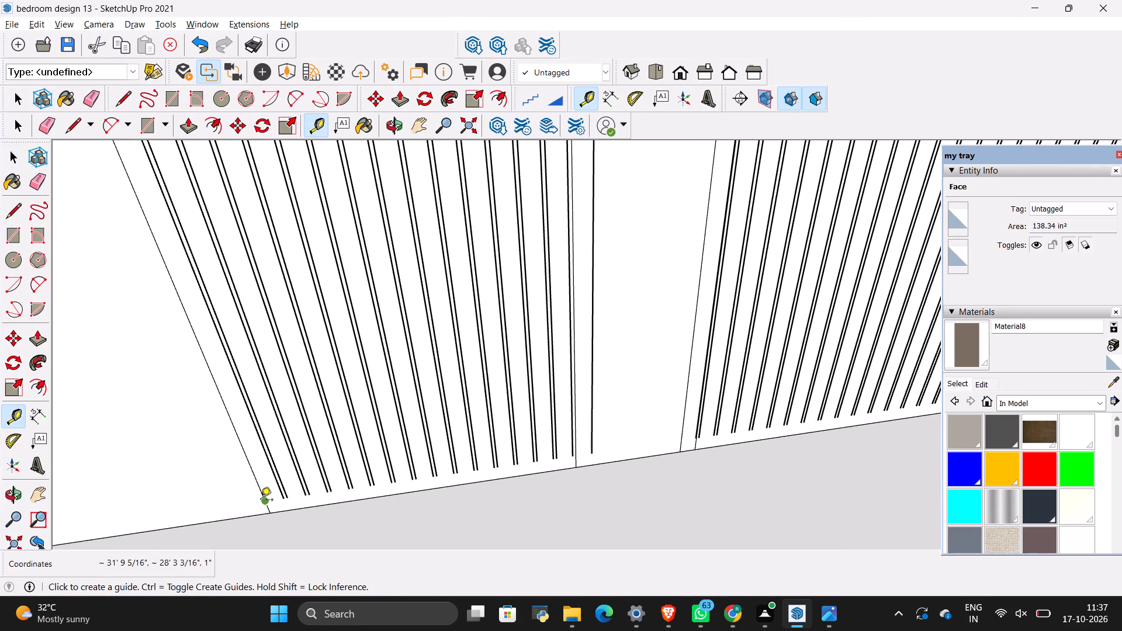
scroll(404, 482, down, 15)
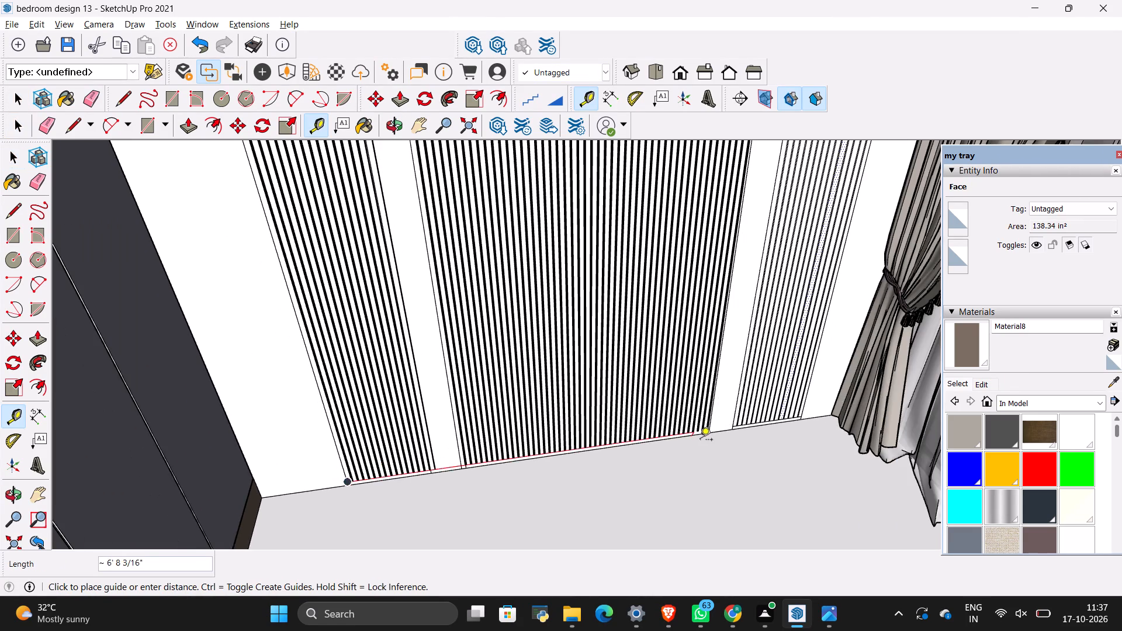
scroll(743, 428, up, 9)
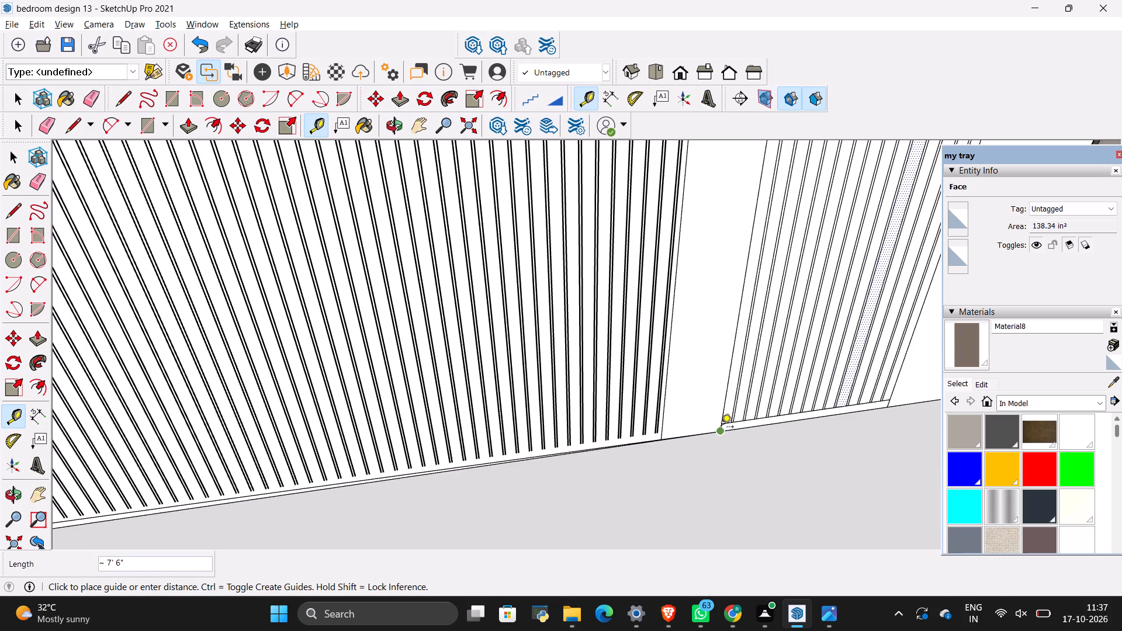
click(721, 428)
key(space)
Draw a line along the base guide from the right panel's inner edge to the left panel's outer edge, closing the arch and left-panel flutes.
scroll(632, 428, up, 6)
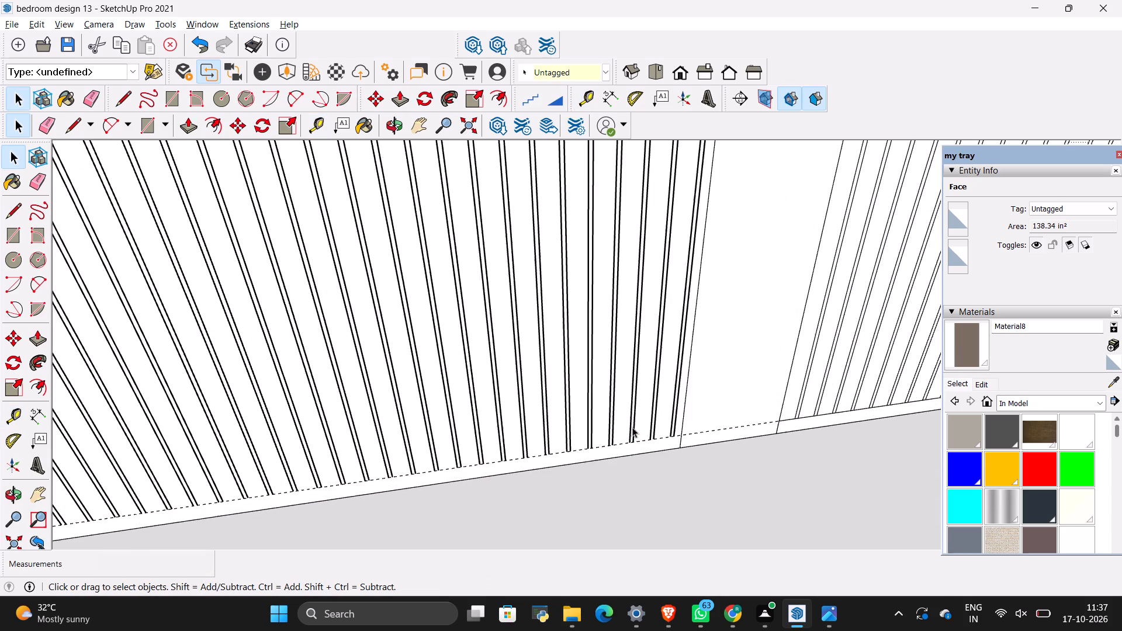
scroll(632, 427, up, 5)
key(space)
click(640, 420)
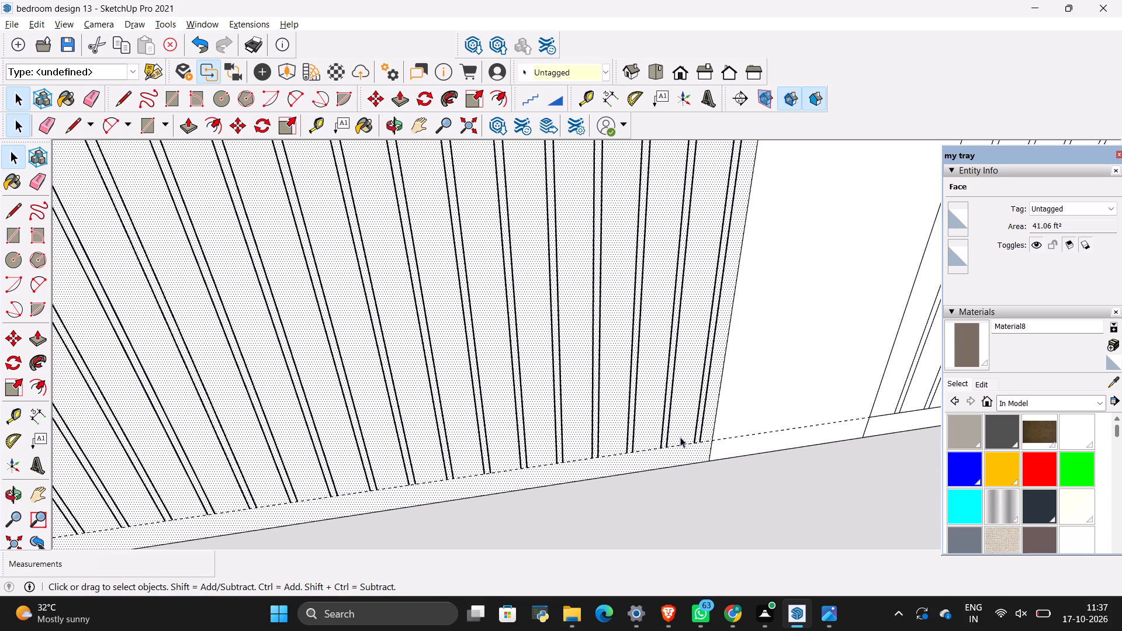
key(l)
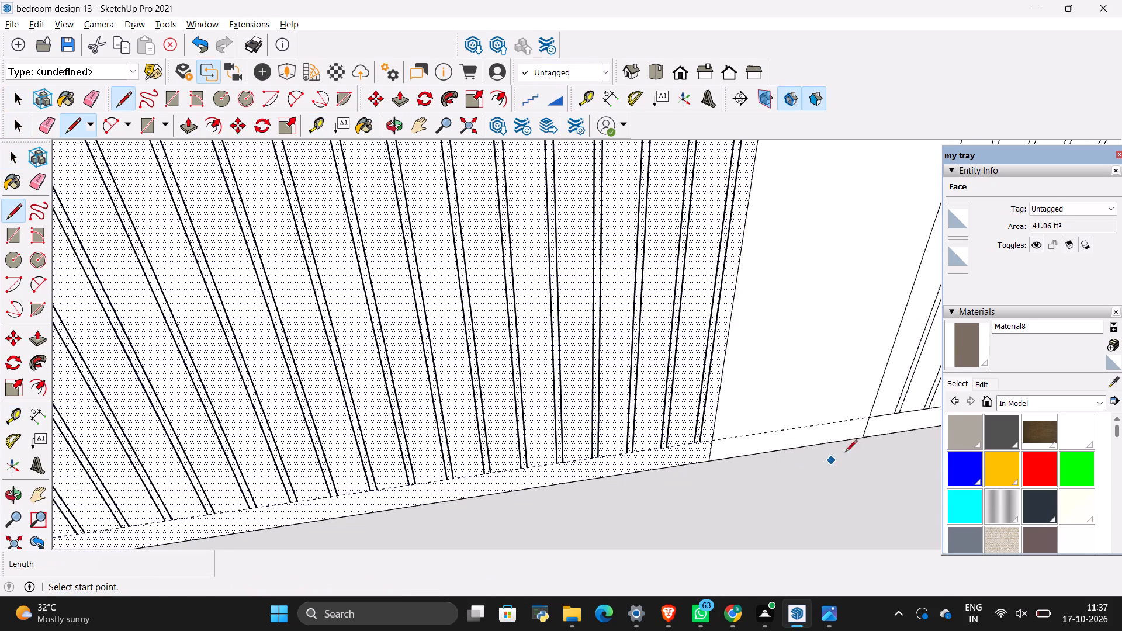
drag(869, 420, 861, 422)
scroll(790, 418, down, 6)
scroll(896, 387, down, 5)
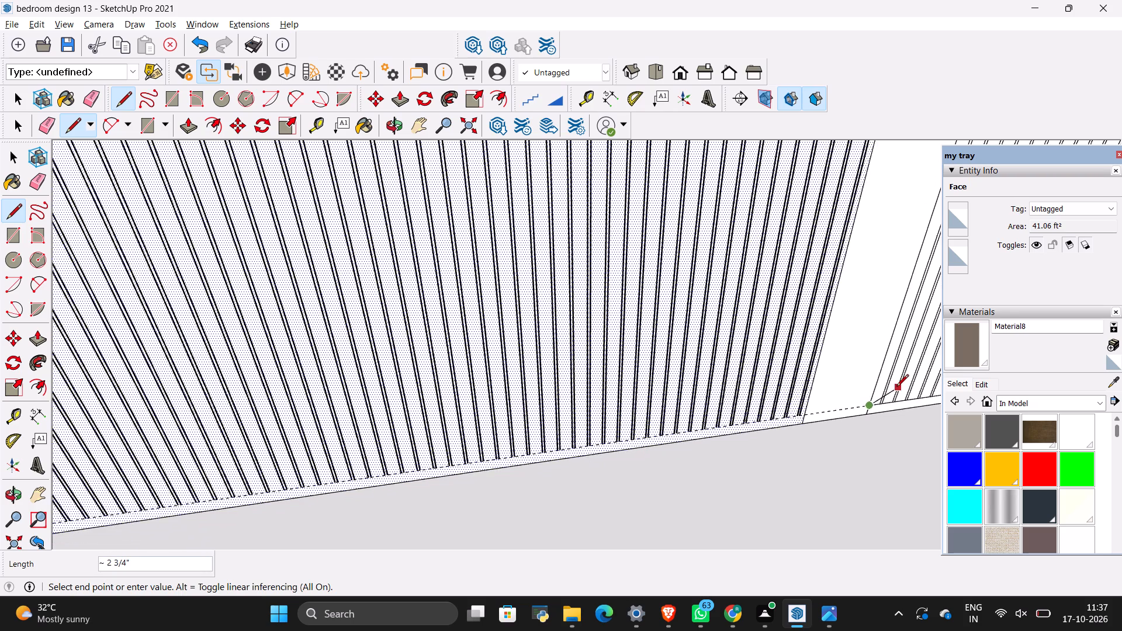
scroll(896, 387, down, 6)
scroll(277, 483, up, 5)
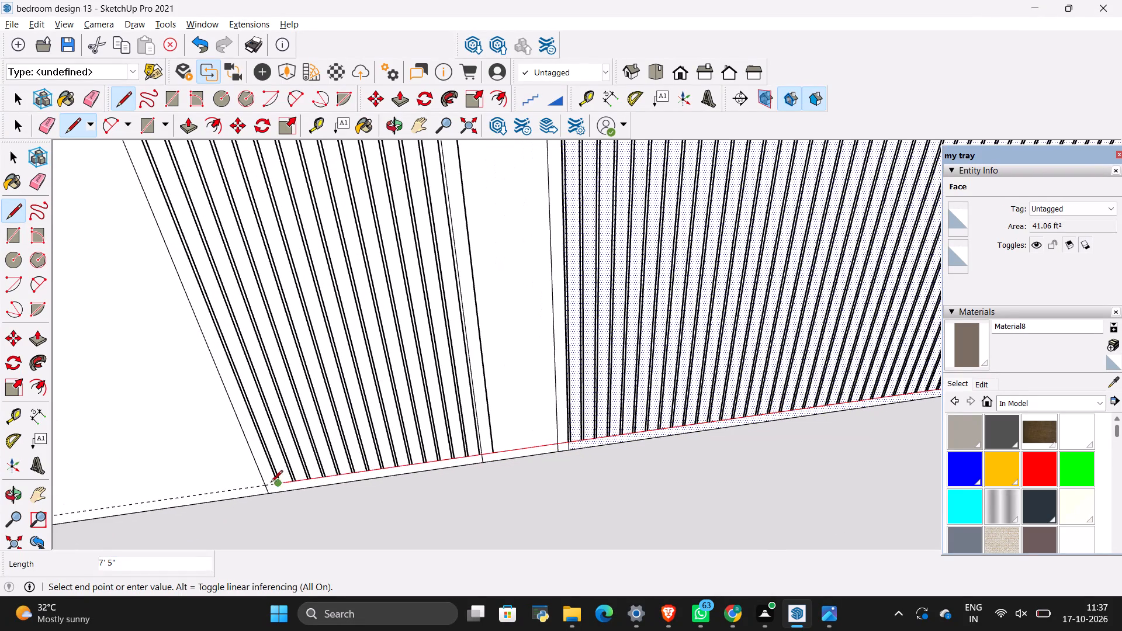
click(264, 487)
key(space)
click(380, 495)
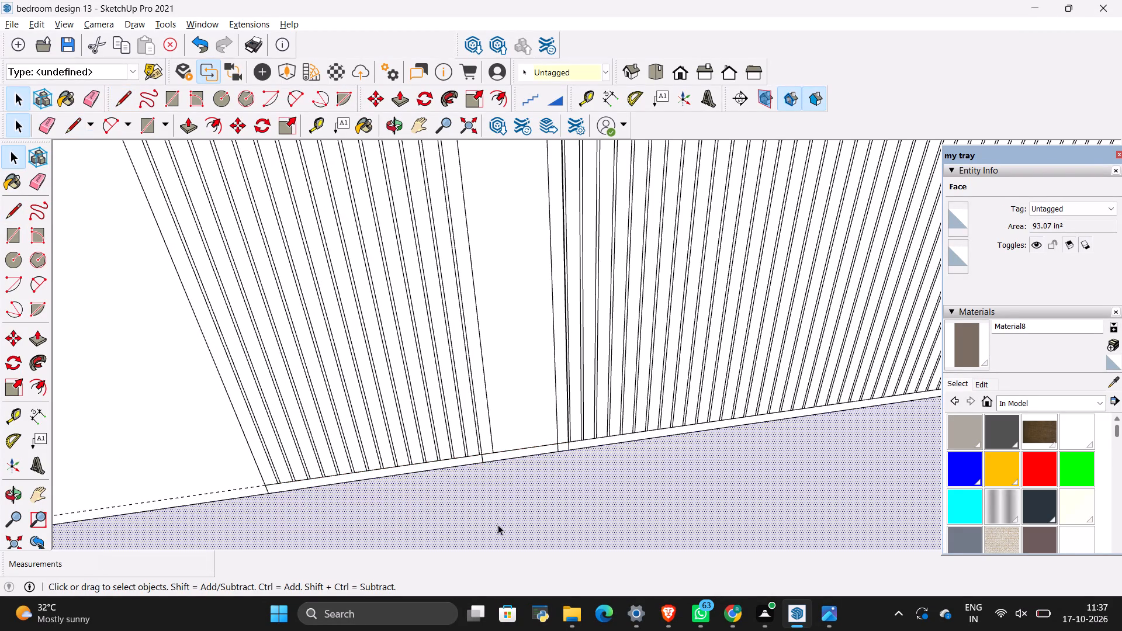
Examine the arch's fluted strips by selecting individual faces and edges to check that they are separate.
scroll(502, 524, down, 20)
scroll(502, 524, down, 5)
click(542, 435)
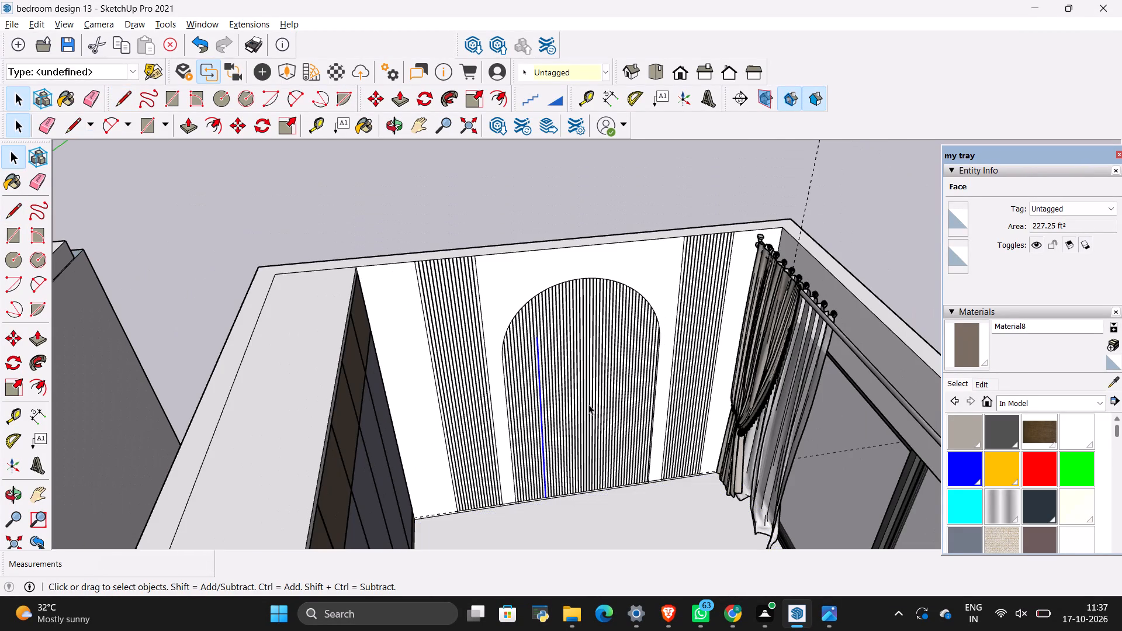
click(588, 404)
click(614, 312)
click(566, 321)
click(531, 342)
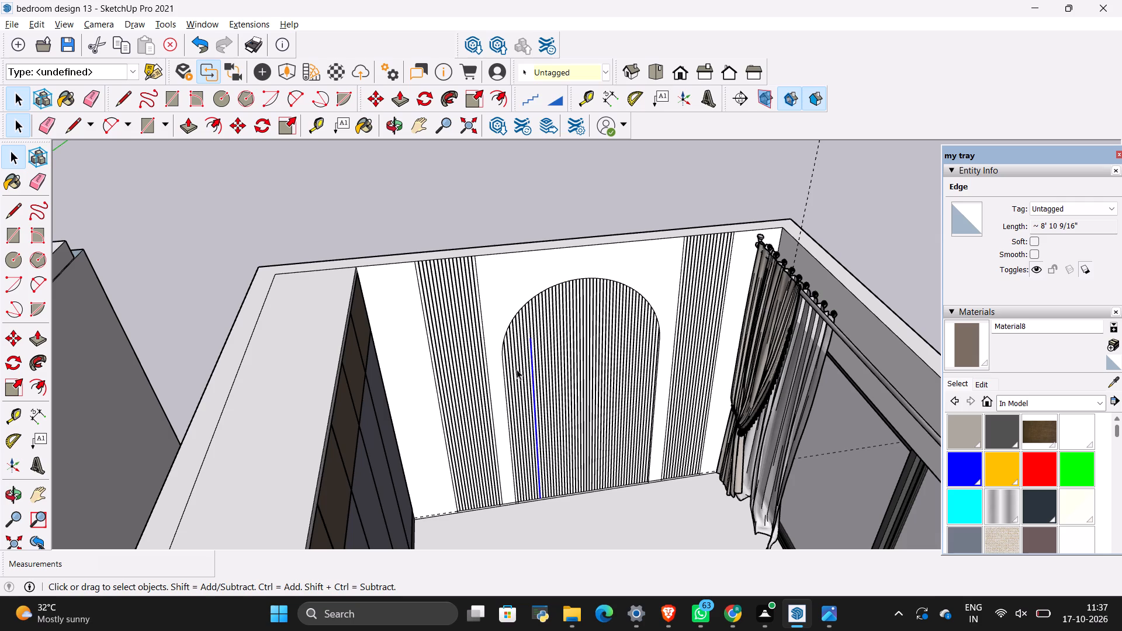
click(517, 369)
click(531, 329)
scroll(536, 326, up, 20)
scroll(536, 326, up, 5)
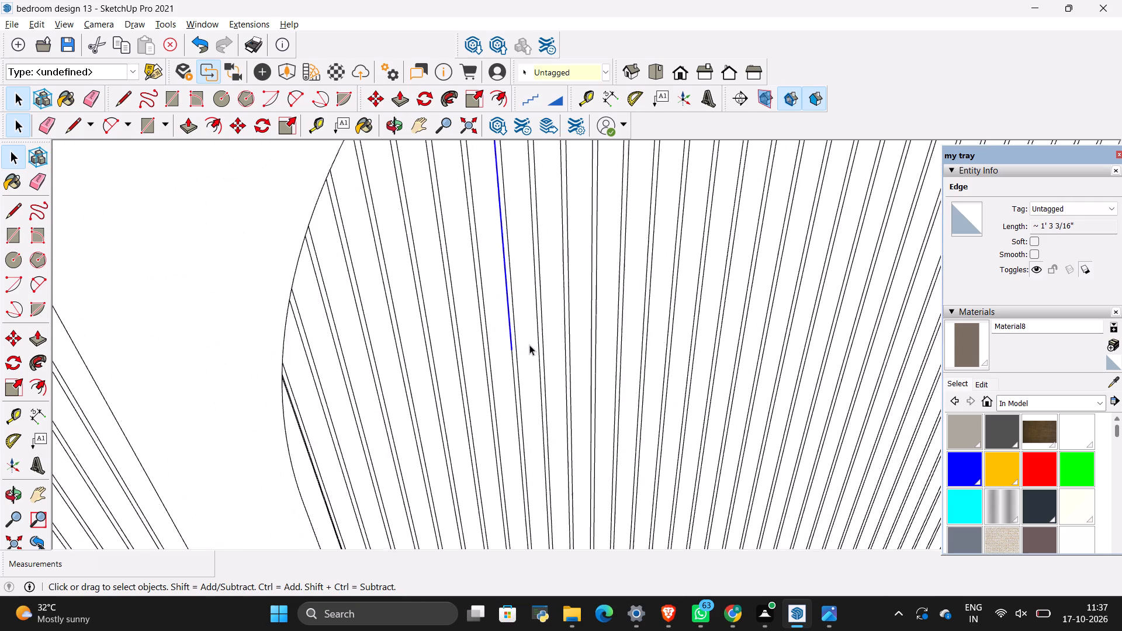
scroll(529, 345, up, 10)
click(497, 357)
click(526, 367)
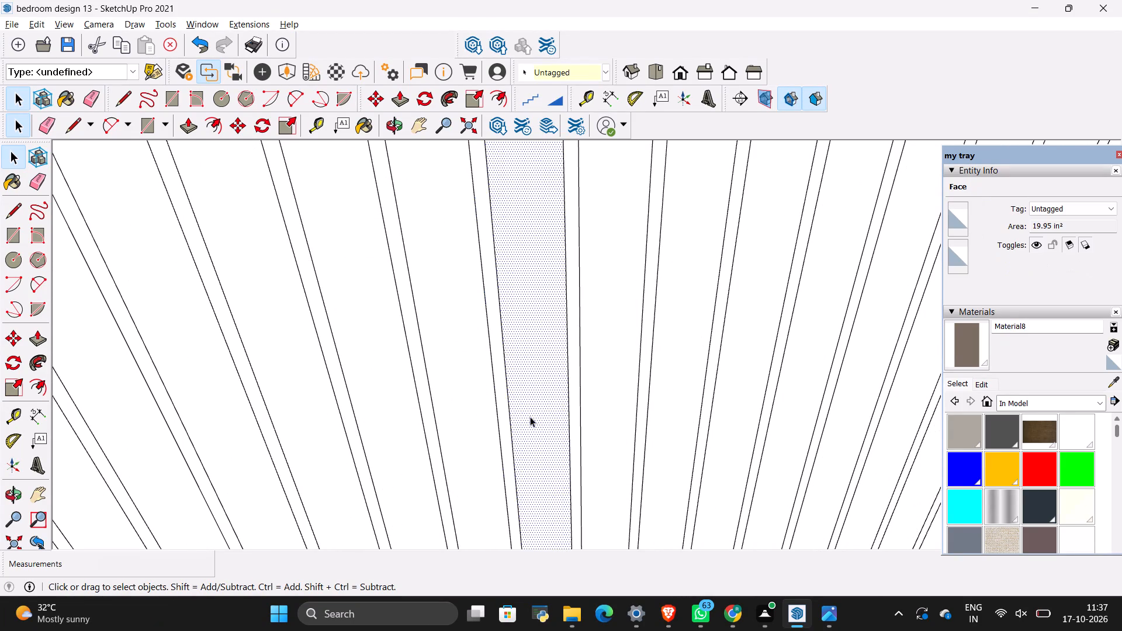
scroll(530, 418, down, 20)
scroll(530, 418, down, 19)
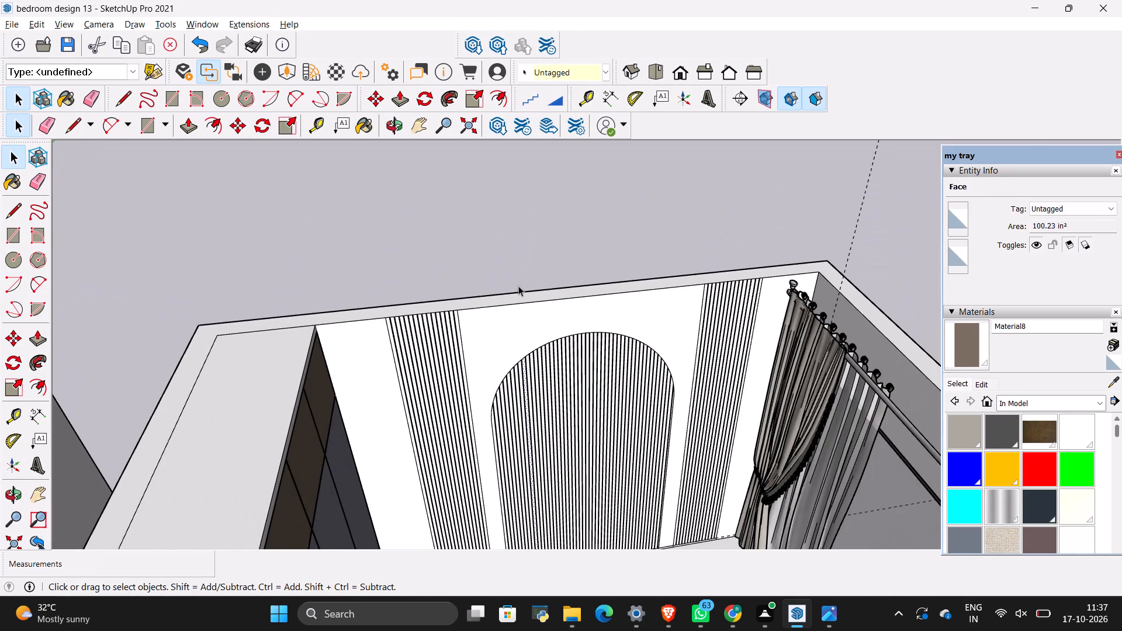
key(space)
click(518, 282)
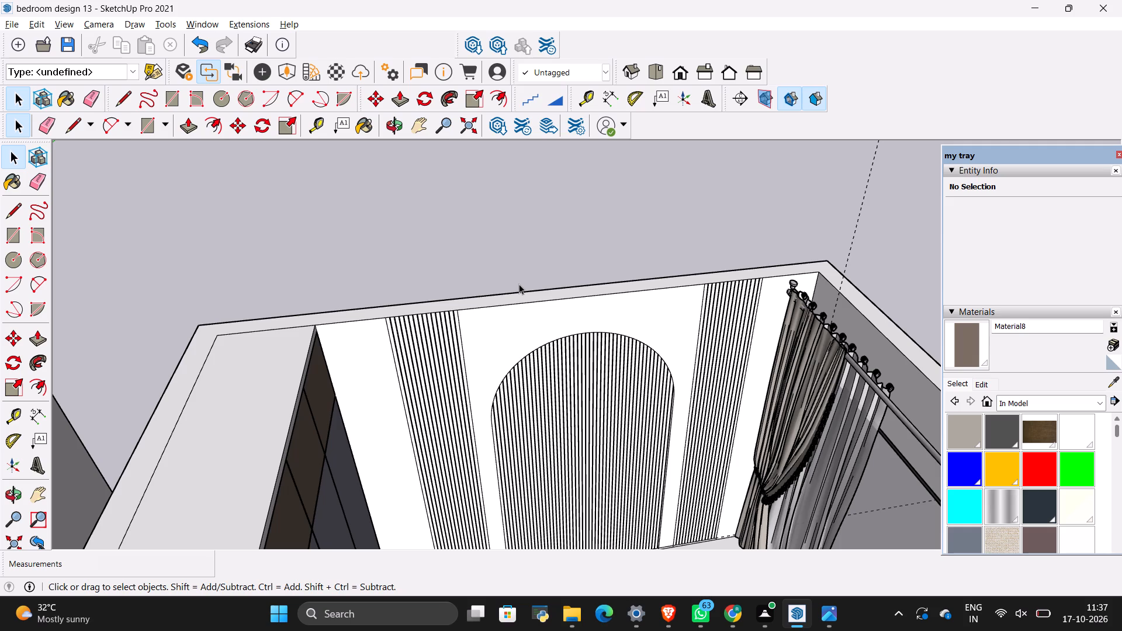
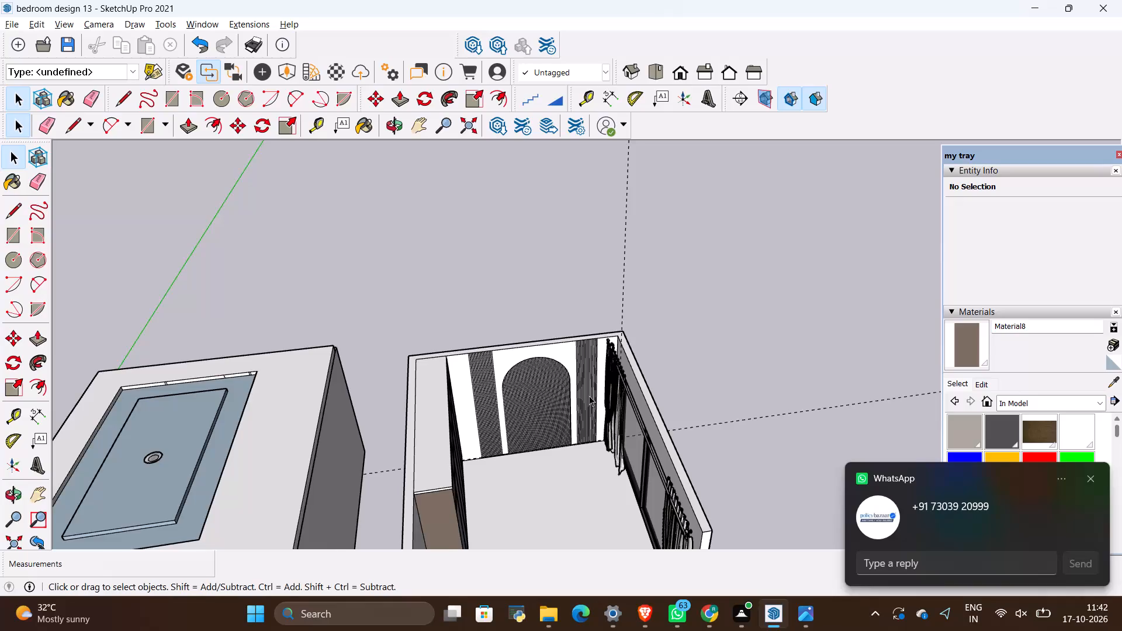
Examine the open room with its fluted headboard wall as a whole, alongside the neighbouring furnished bedroom model.
ctrl+scroll(589, 396, down, 3)
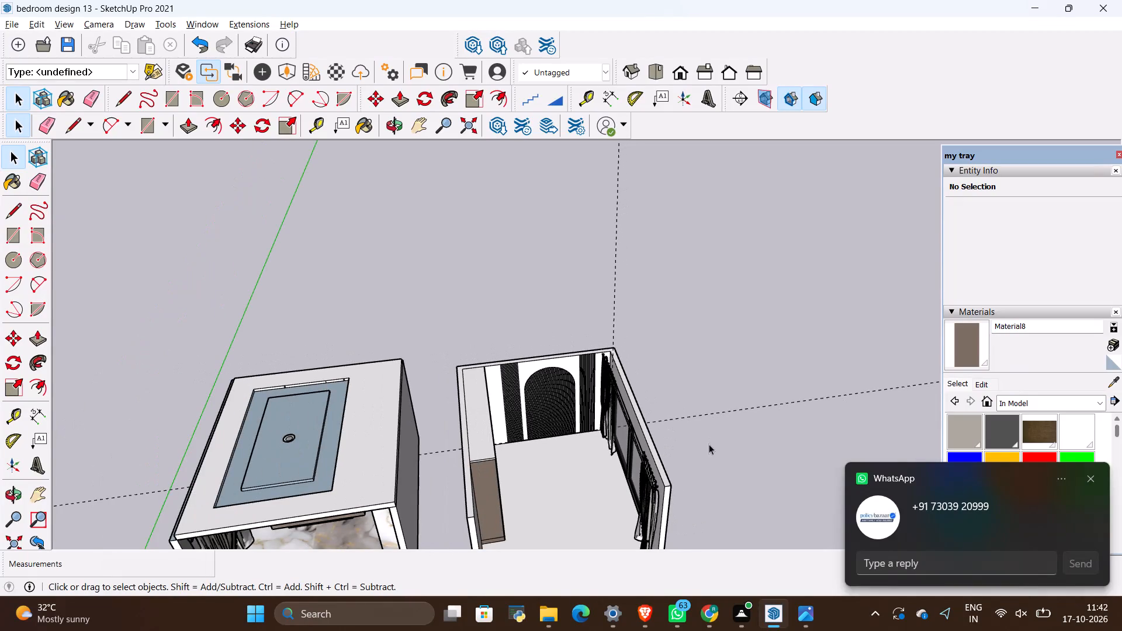
scroll(676, 449, down, 8)
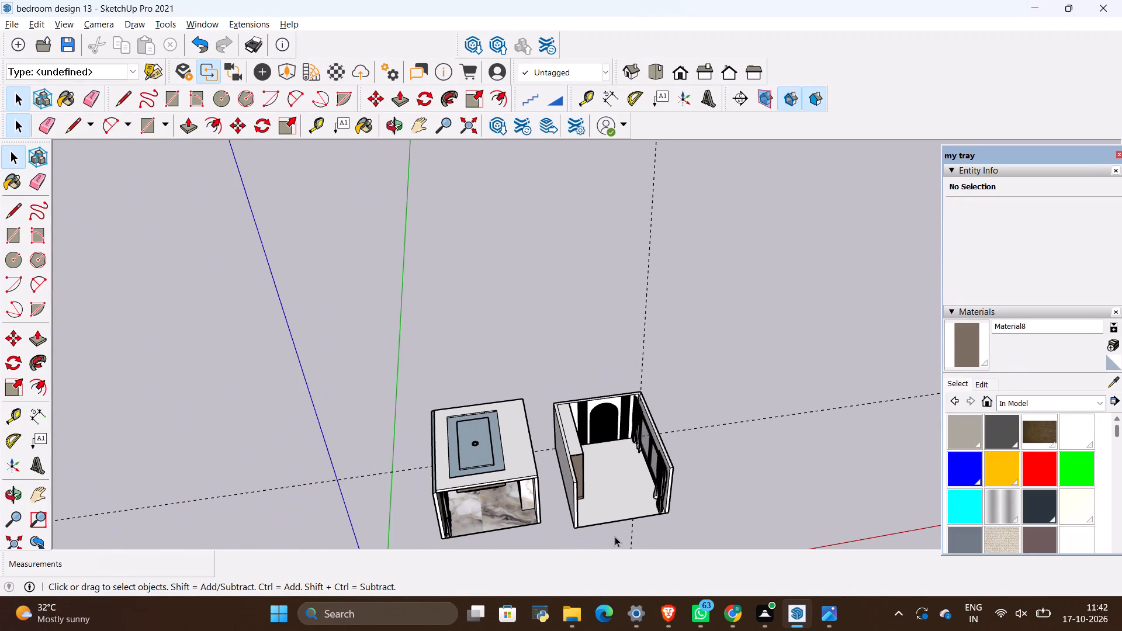
ctrl+scroll(615, 536, up, 9)
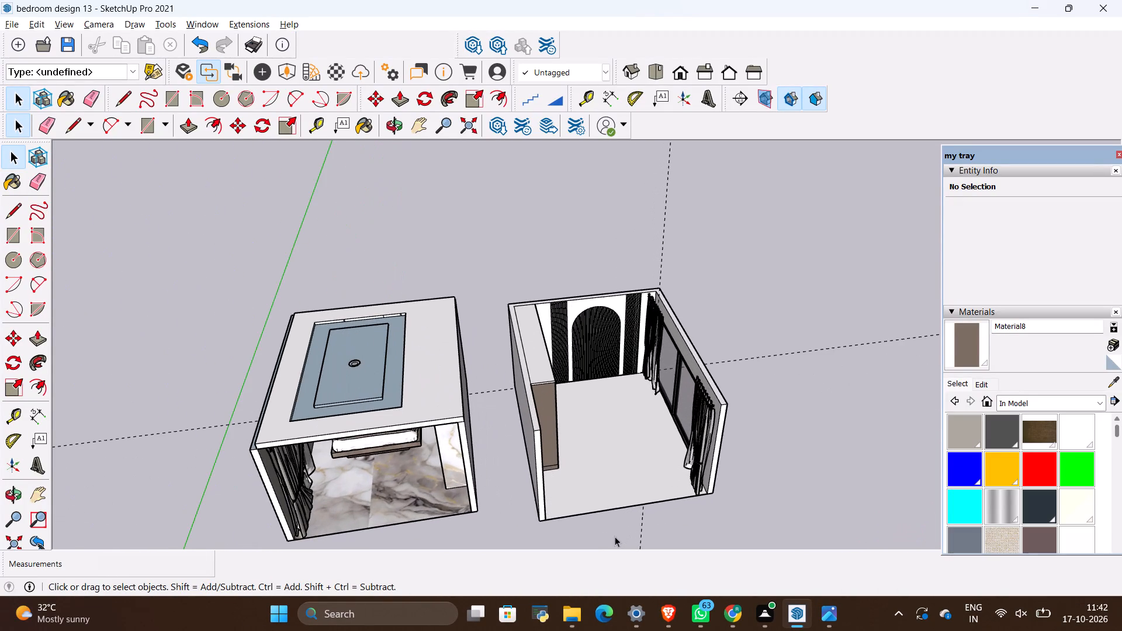
ctrl+scroll(615, 536, up, 5)
ctrl+scroll(614, 407, up, 3)
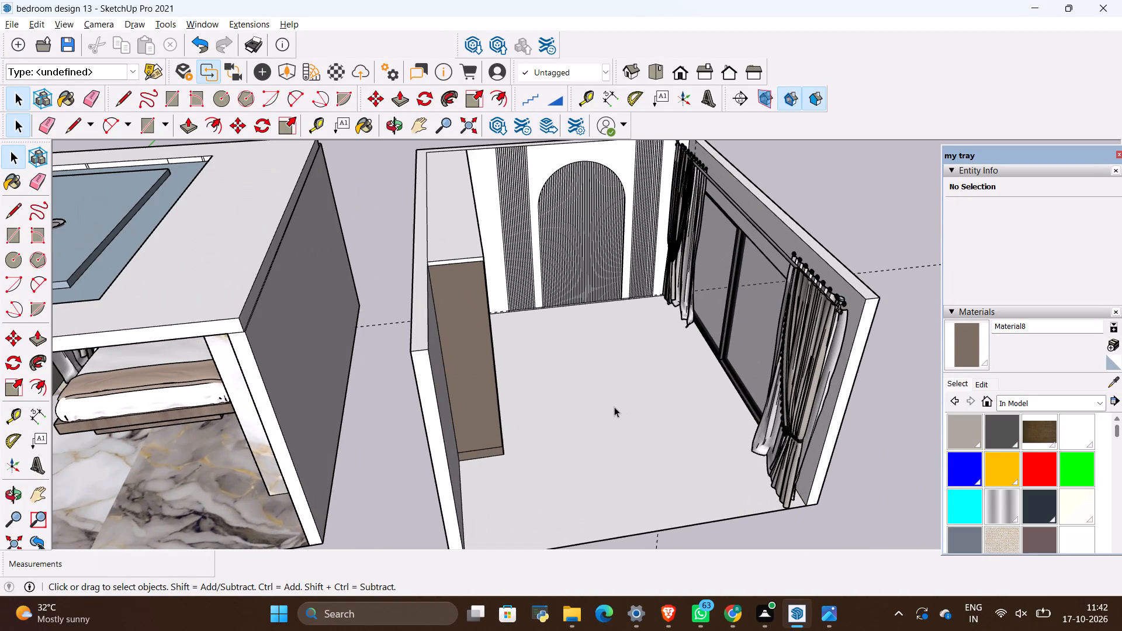
ctrl+scroll(614, 407, down, 2)
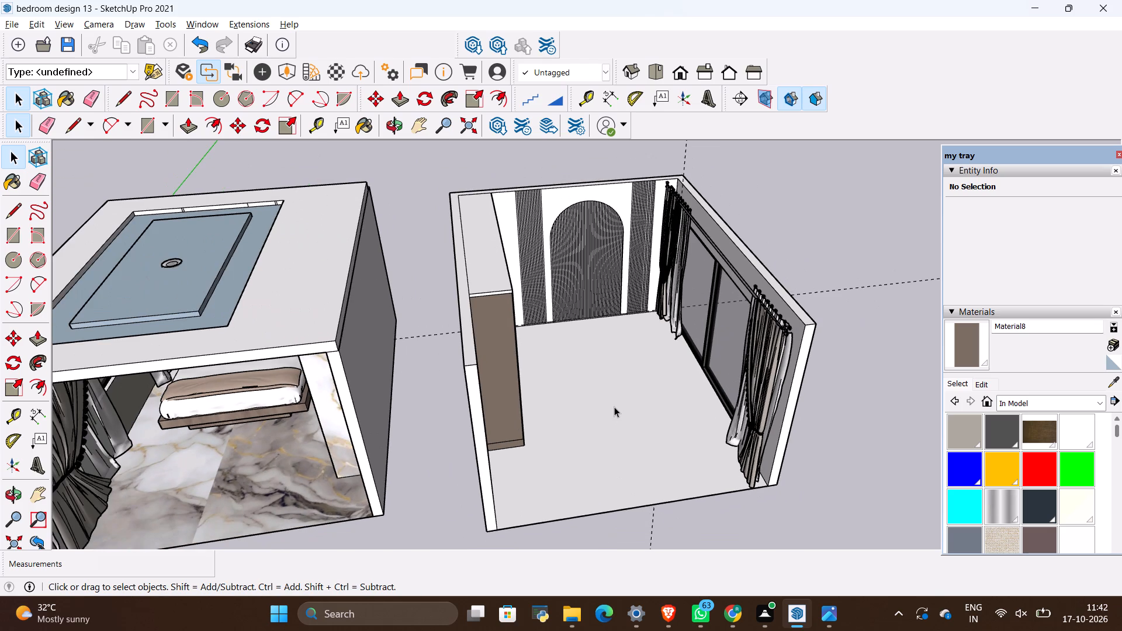
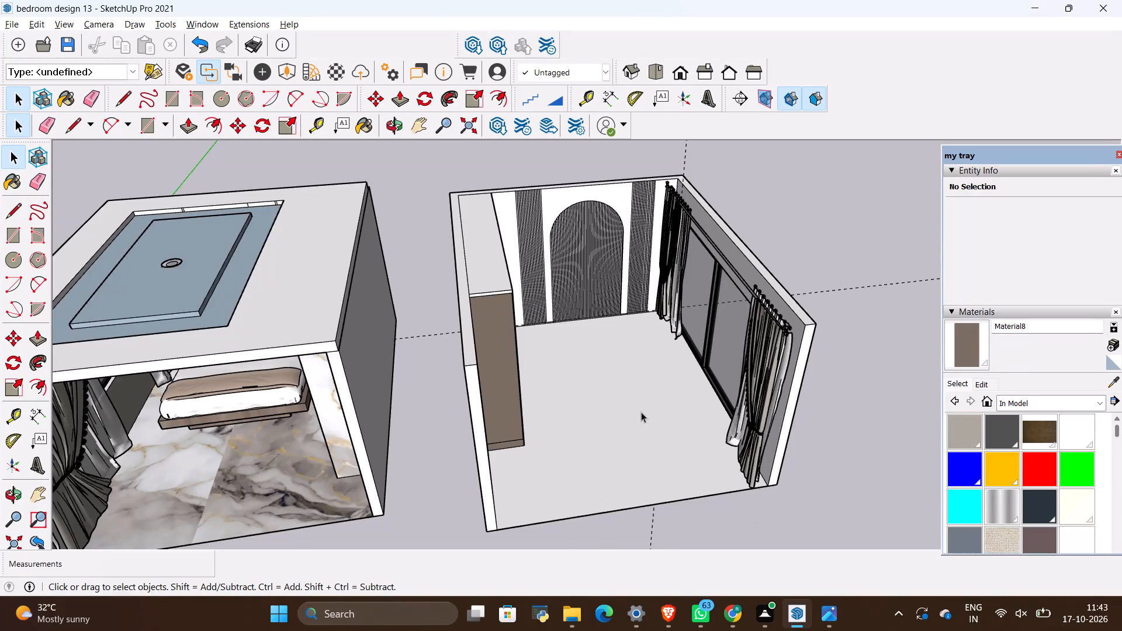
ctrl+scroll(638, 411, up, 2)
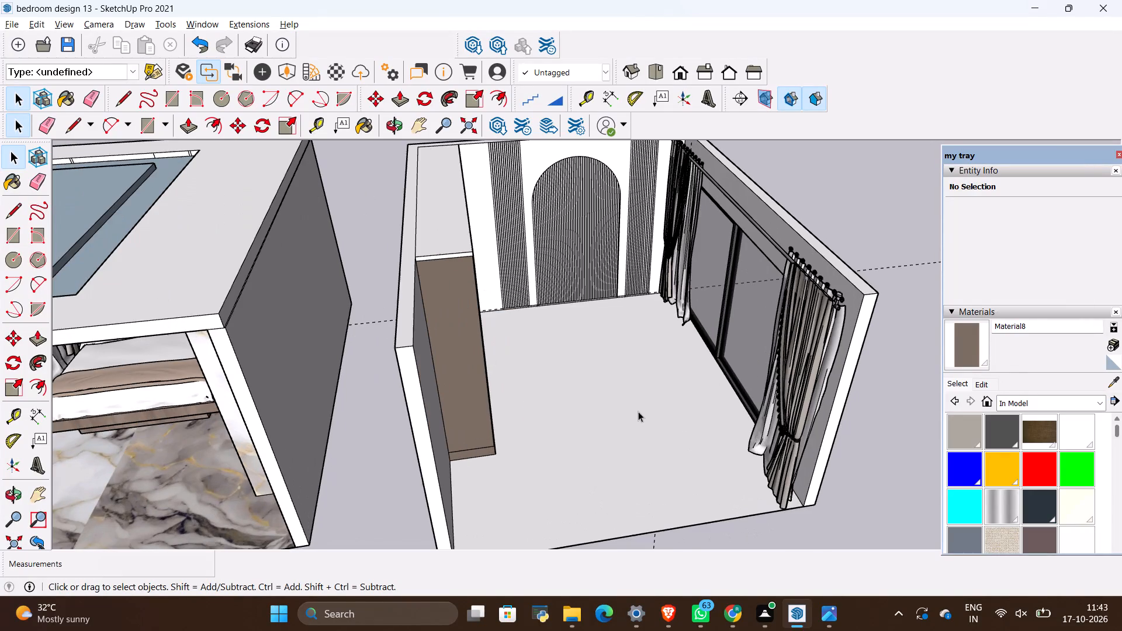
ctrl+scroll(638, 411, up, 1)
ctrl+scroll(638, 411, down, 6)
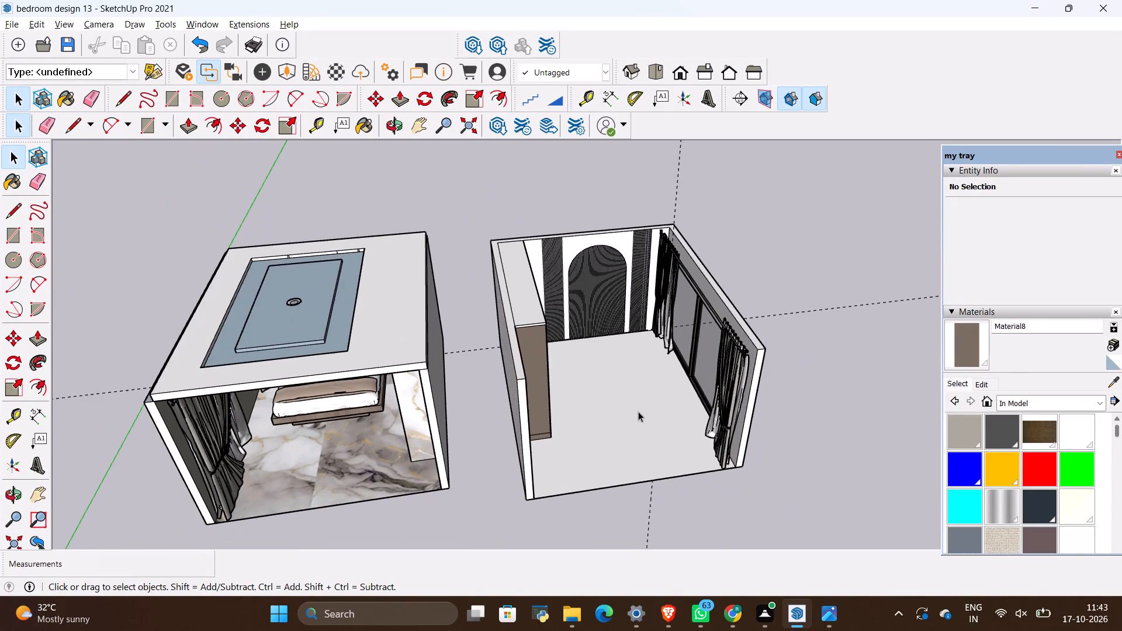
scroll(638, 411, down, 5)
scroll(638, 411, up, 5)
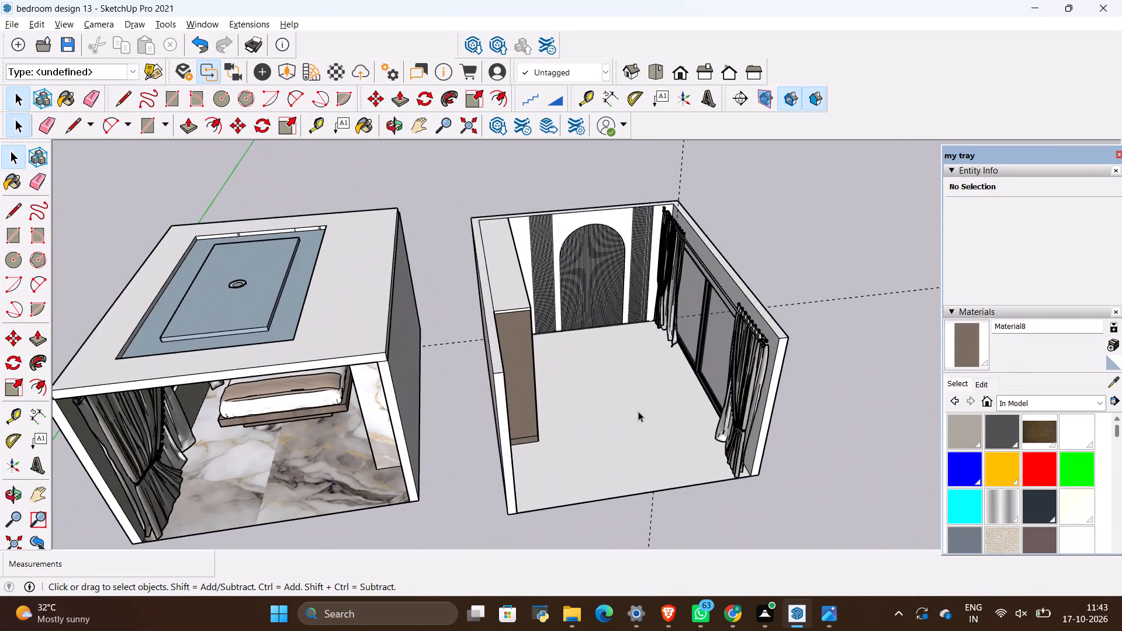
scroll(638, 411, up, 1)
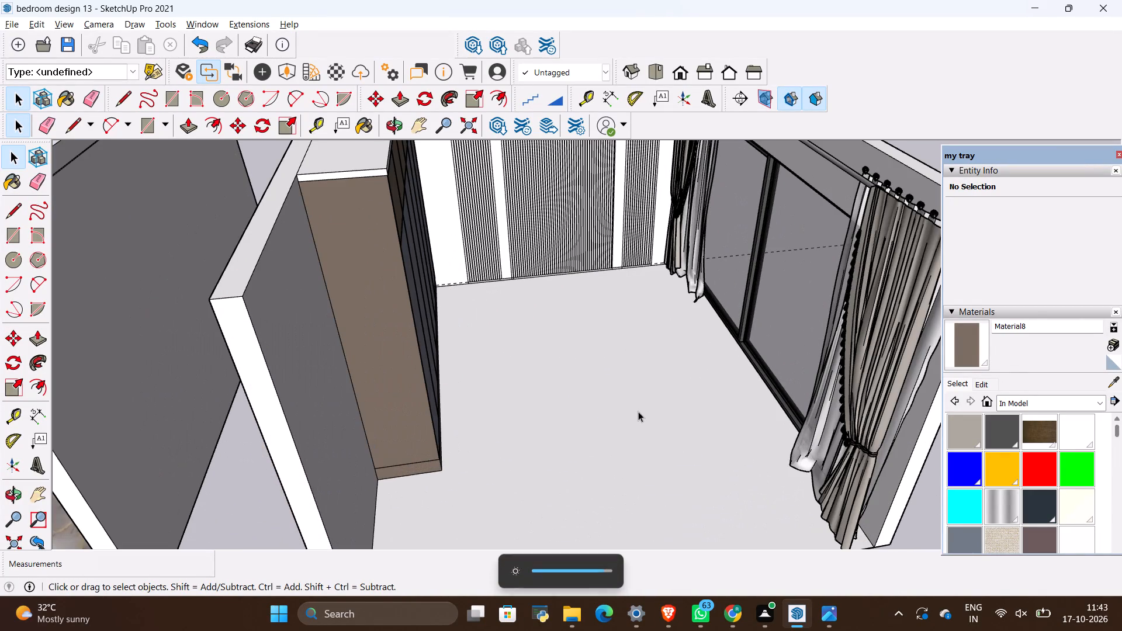
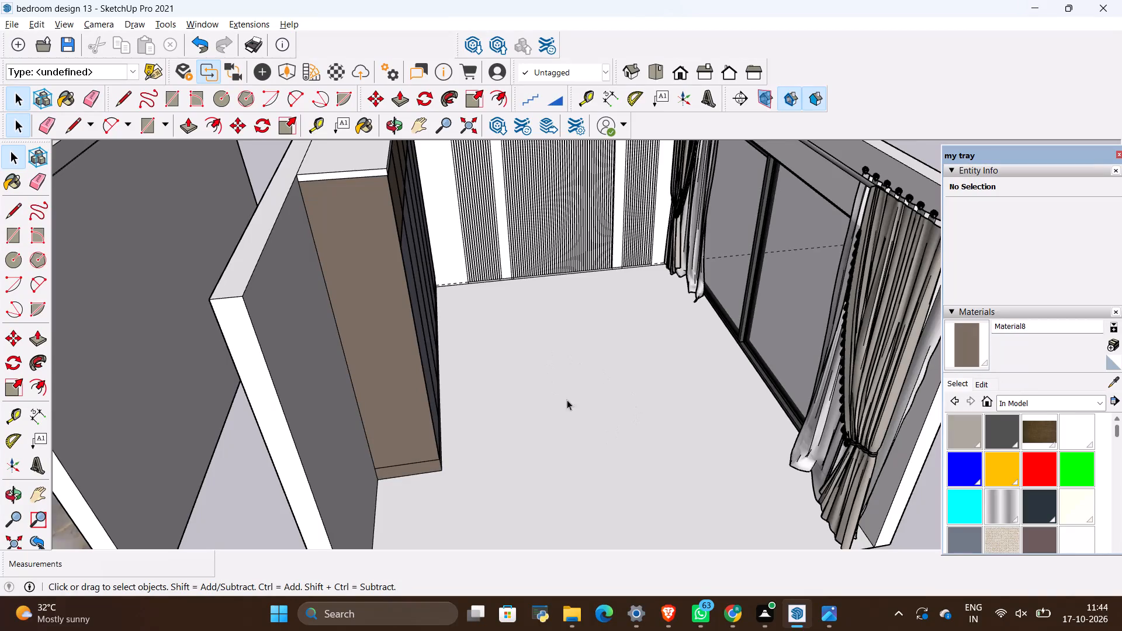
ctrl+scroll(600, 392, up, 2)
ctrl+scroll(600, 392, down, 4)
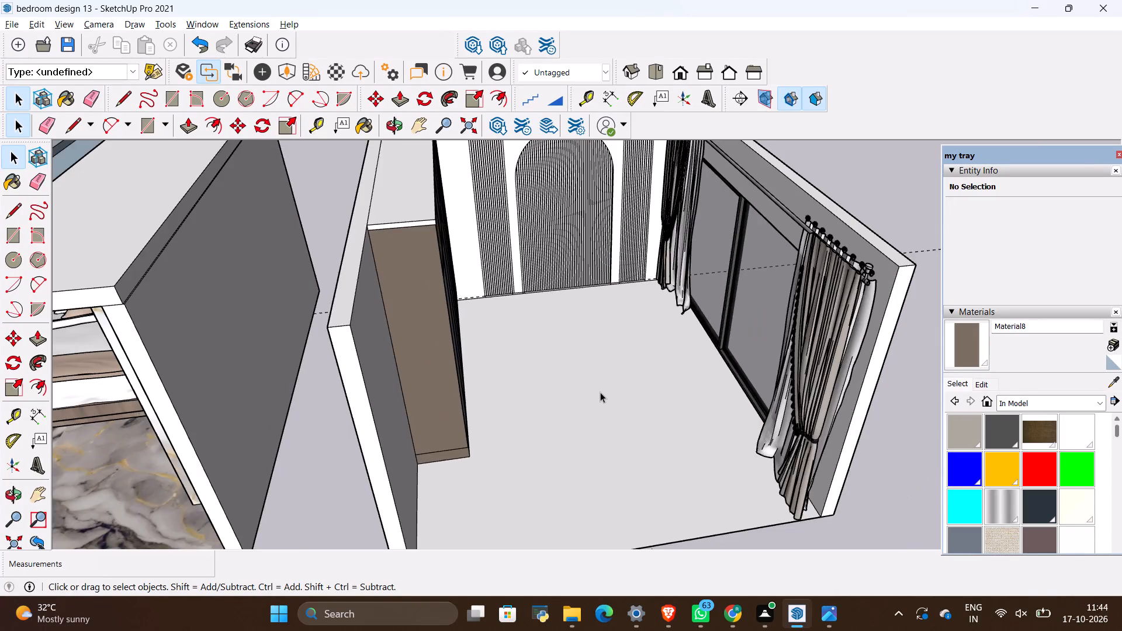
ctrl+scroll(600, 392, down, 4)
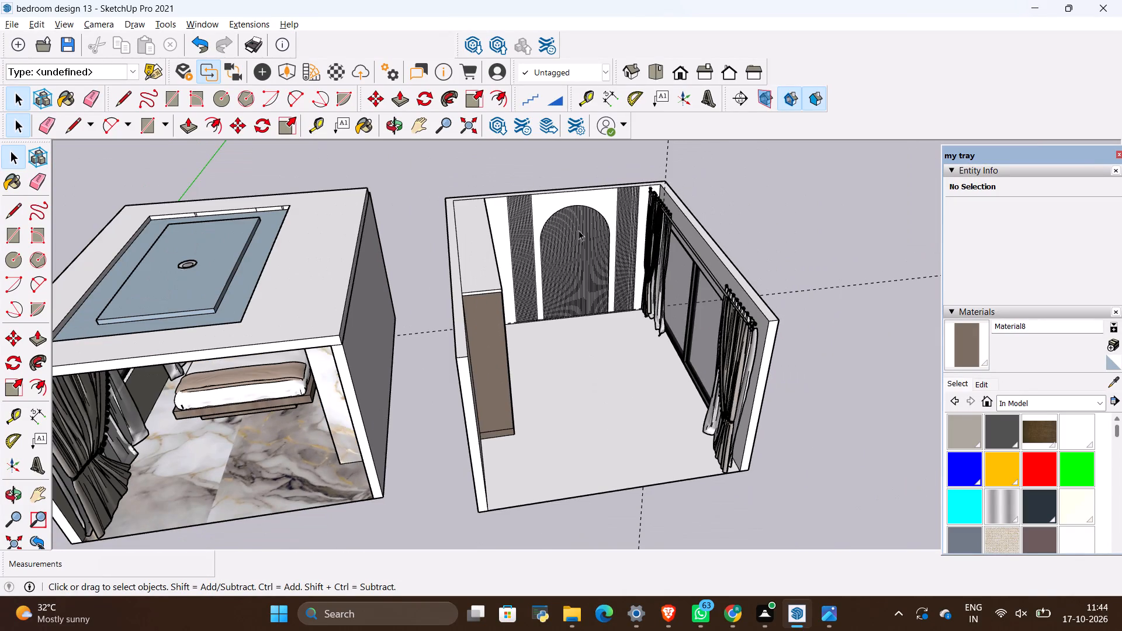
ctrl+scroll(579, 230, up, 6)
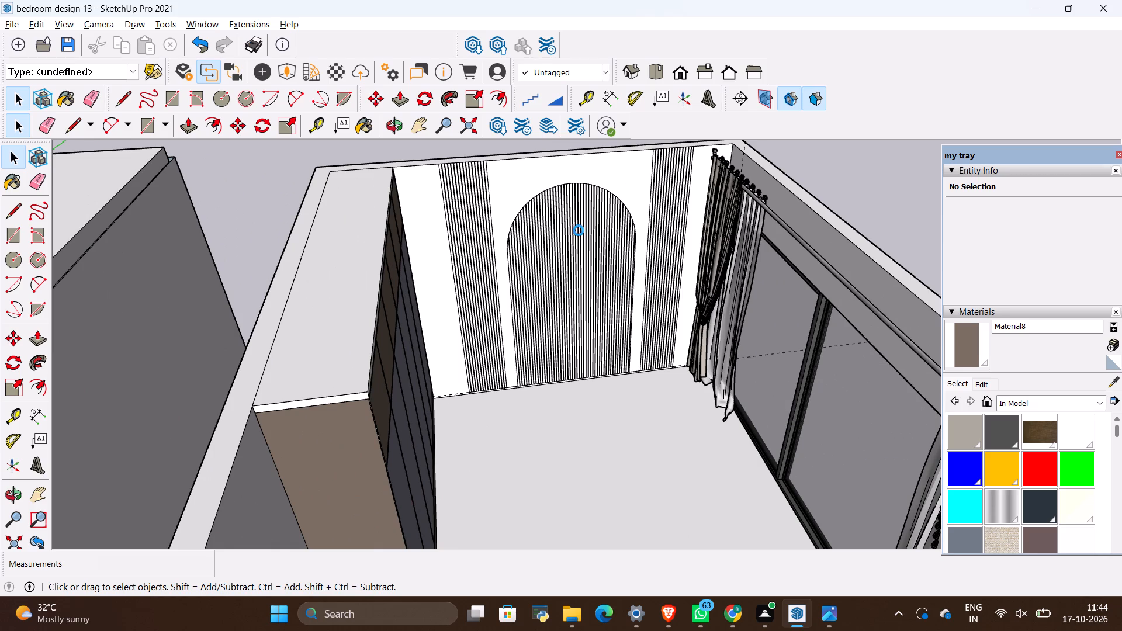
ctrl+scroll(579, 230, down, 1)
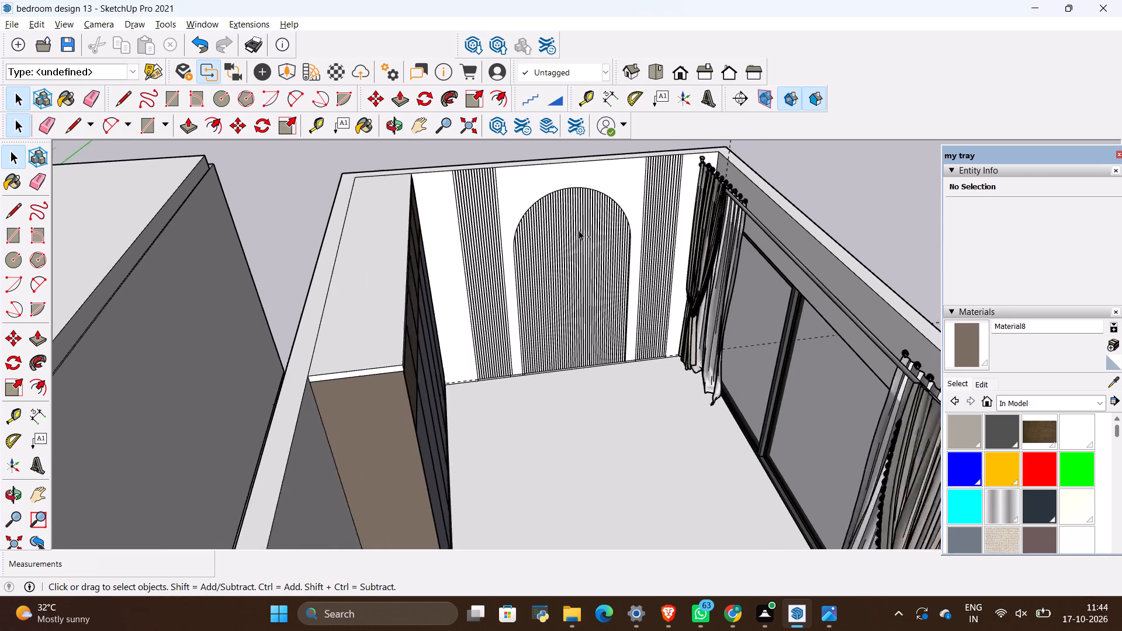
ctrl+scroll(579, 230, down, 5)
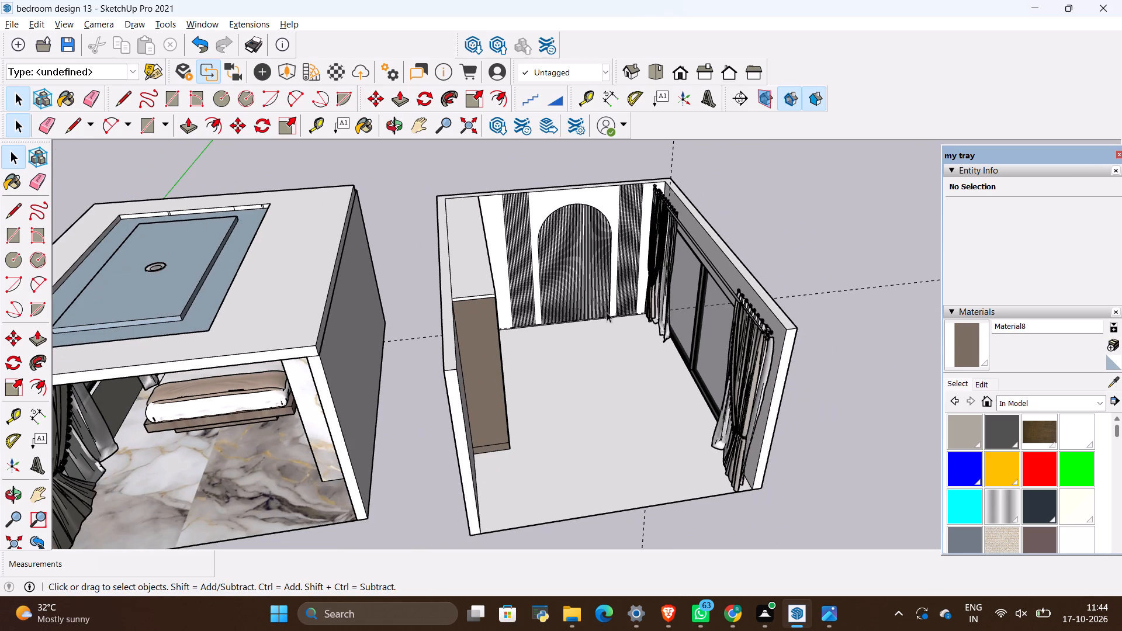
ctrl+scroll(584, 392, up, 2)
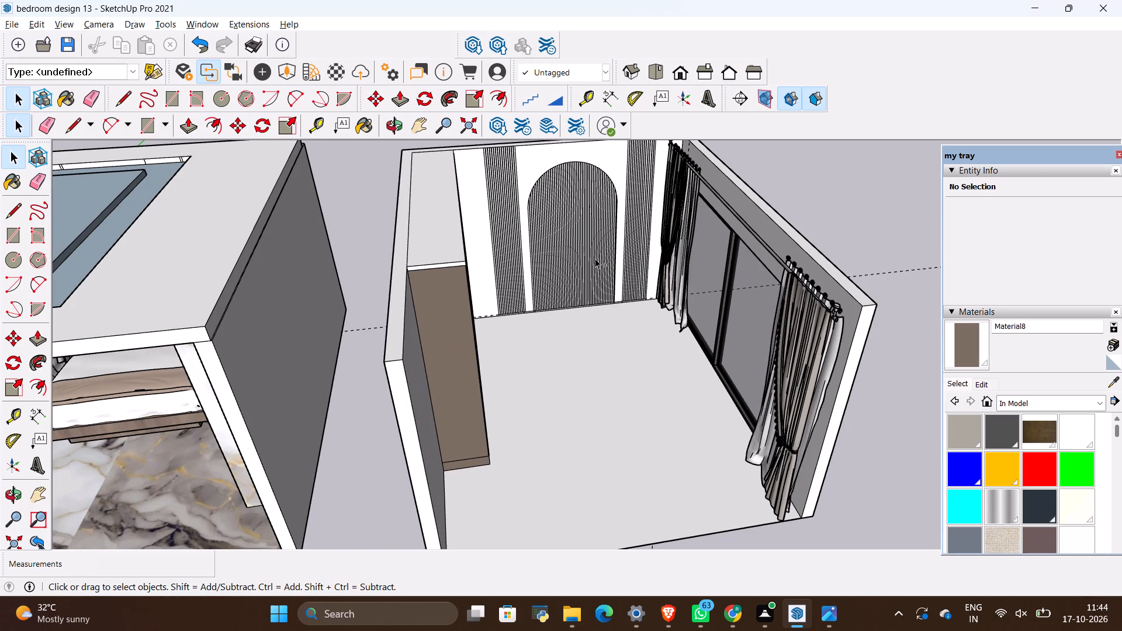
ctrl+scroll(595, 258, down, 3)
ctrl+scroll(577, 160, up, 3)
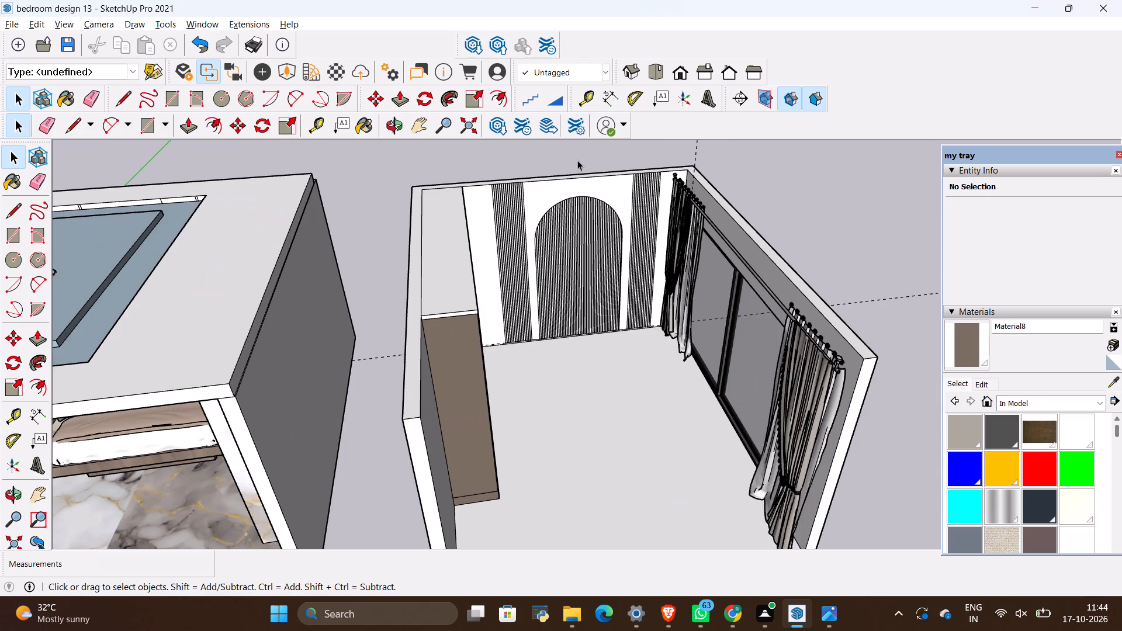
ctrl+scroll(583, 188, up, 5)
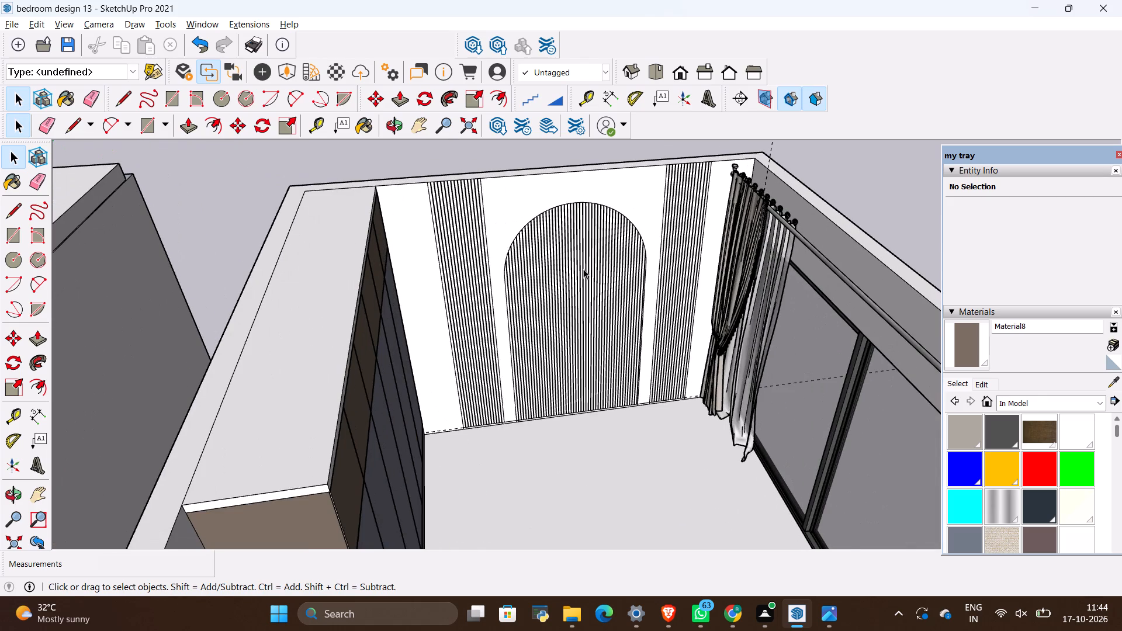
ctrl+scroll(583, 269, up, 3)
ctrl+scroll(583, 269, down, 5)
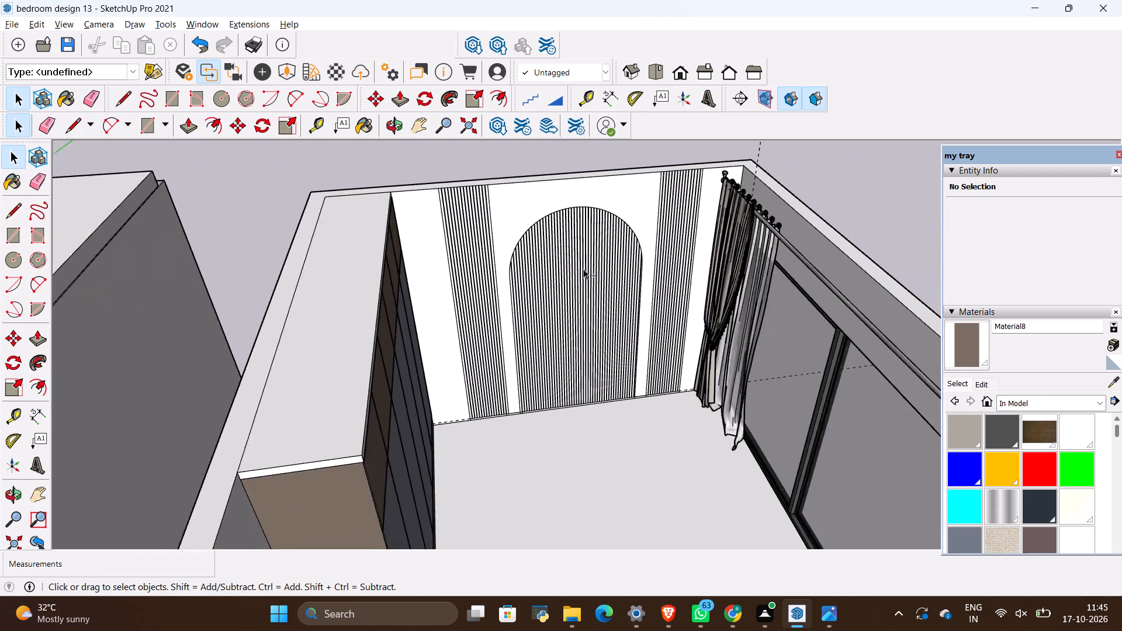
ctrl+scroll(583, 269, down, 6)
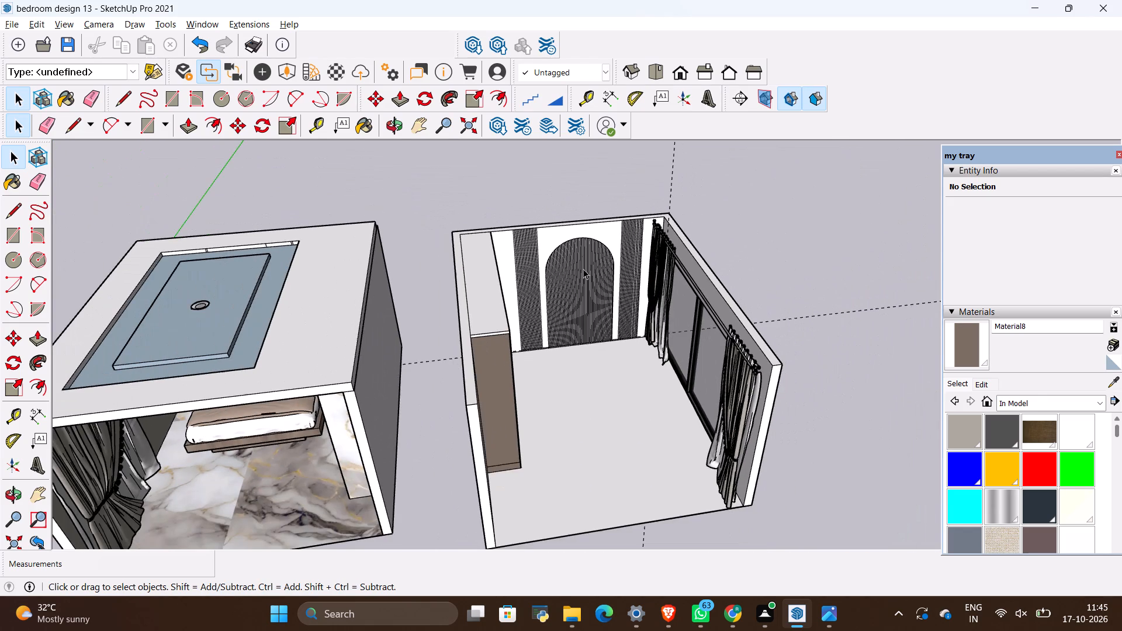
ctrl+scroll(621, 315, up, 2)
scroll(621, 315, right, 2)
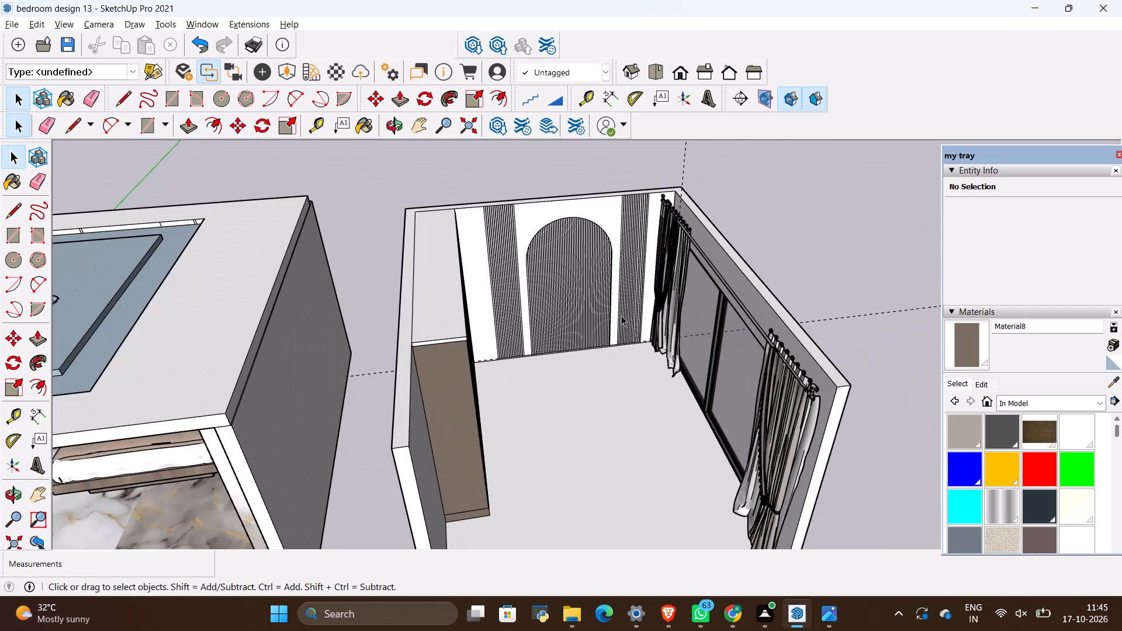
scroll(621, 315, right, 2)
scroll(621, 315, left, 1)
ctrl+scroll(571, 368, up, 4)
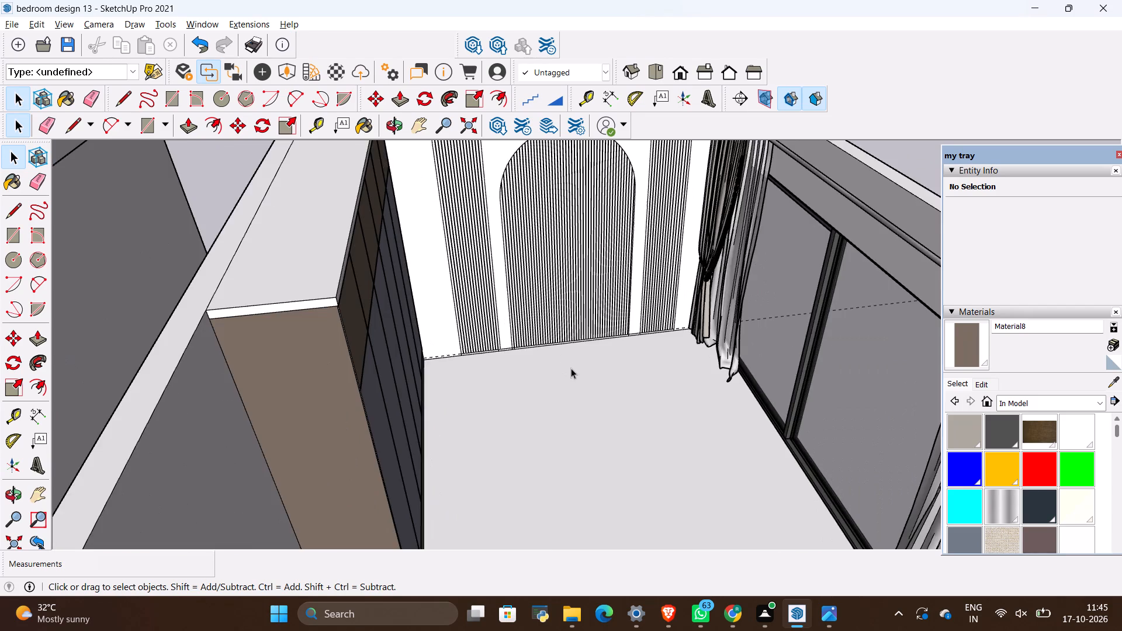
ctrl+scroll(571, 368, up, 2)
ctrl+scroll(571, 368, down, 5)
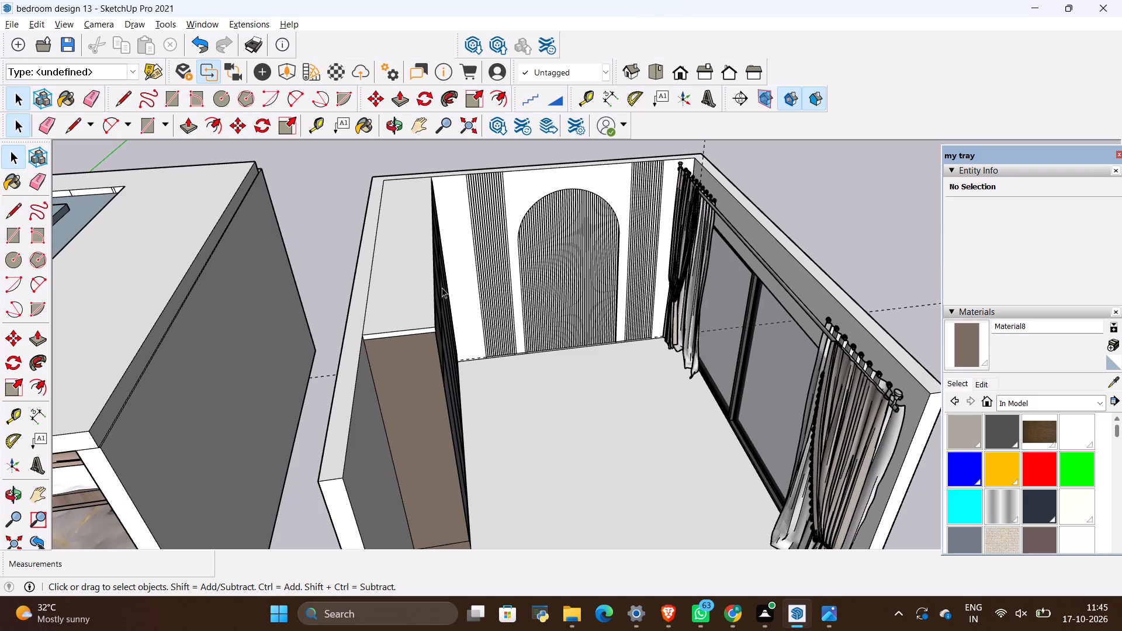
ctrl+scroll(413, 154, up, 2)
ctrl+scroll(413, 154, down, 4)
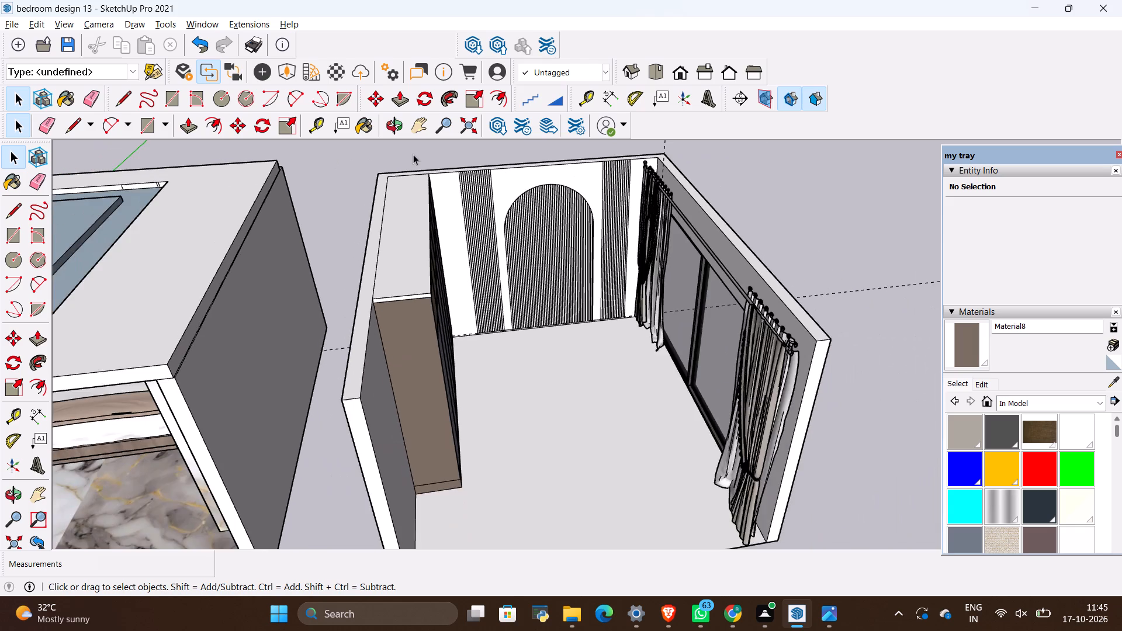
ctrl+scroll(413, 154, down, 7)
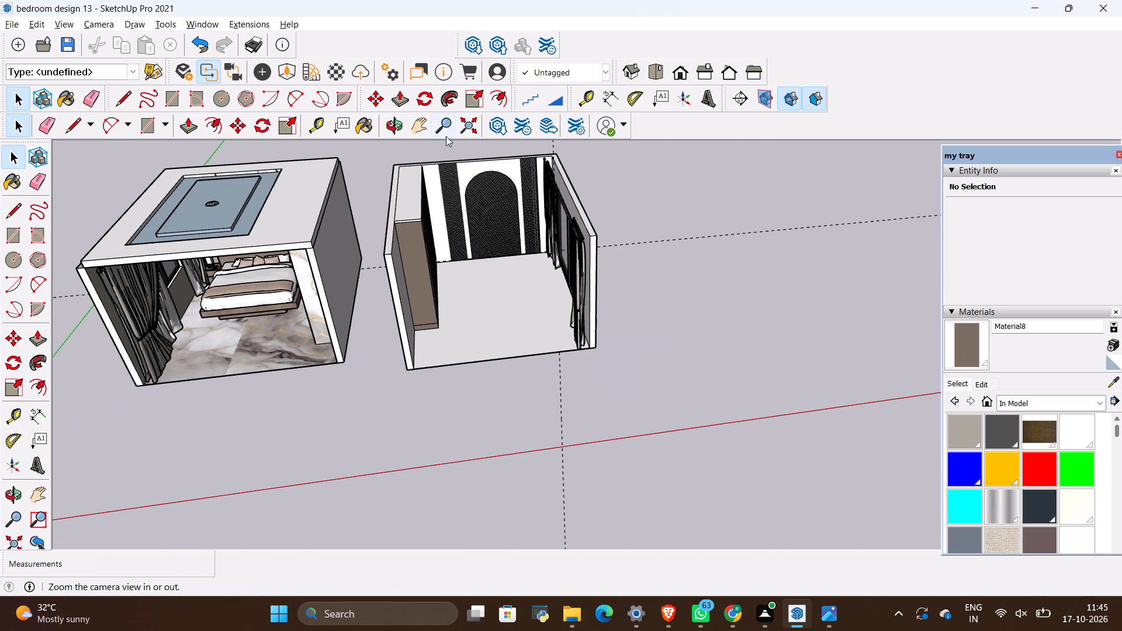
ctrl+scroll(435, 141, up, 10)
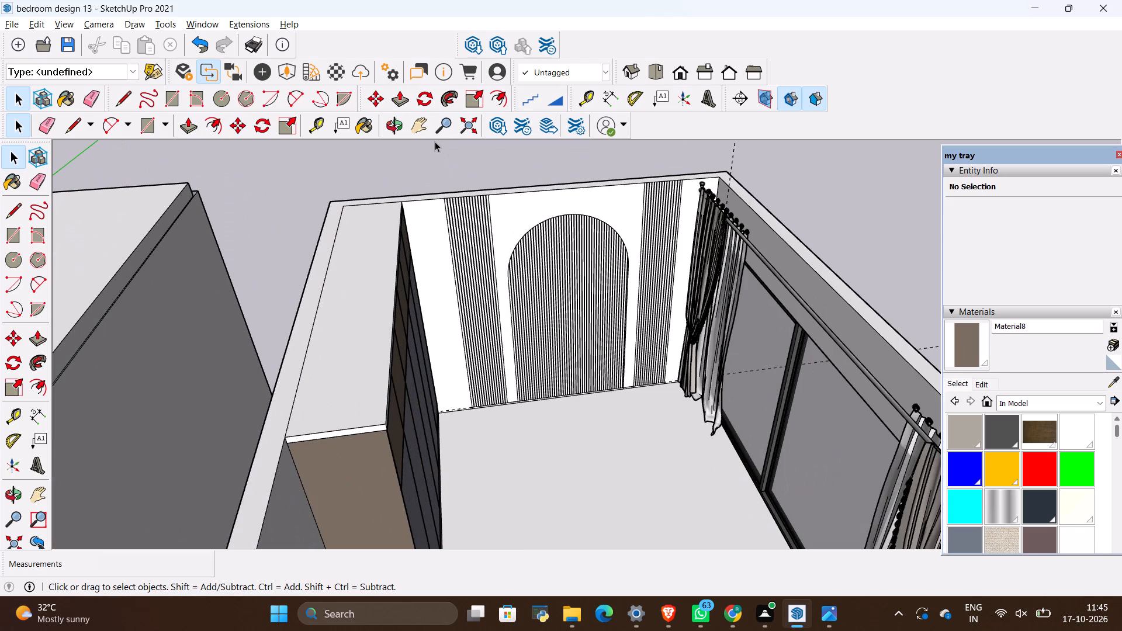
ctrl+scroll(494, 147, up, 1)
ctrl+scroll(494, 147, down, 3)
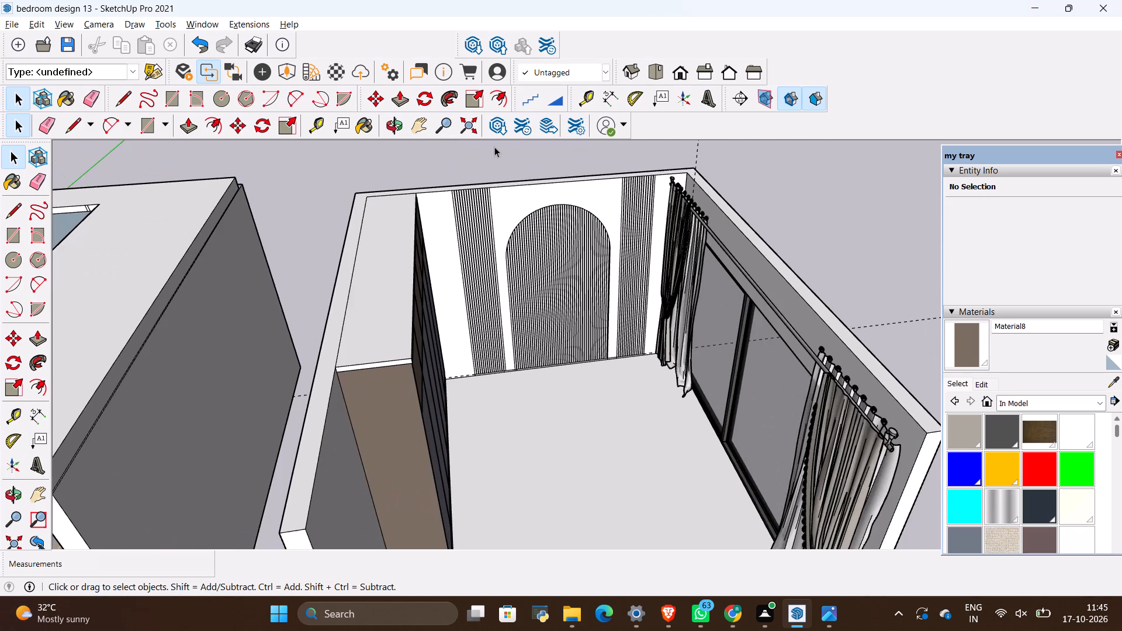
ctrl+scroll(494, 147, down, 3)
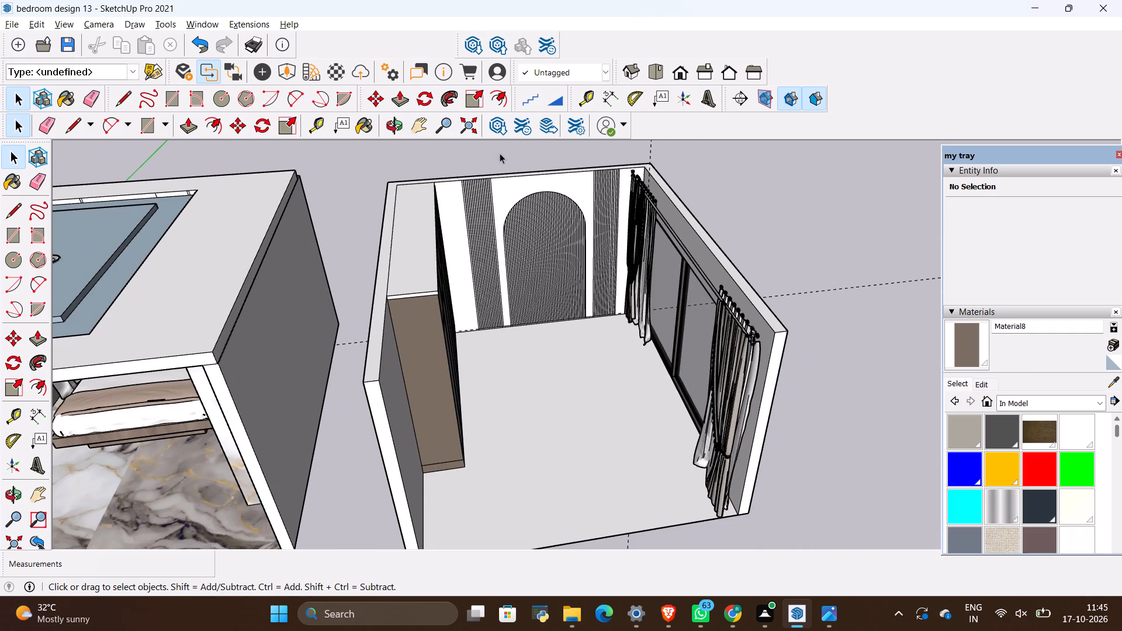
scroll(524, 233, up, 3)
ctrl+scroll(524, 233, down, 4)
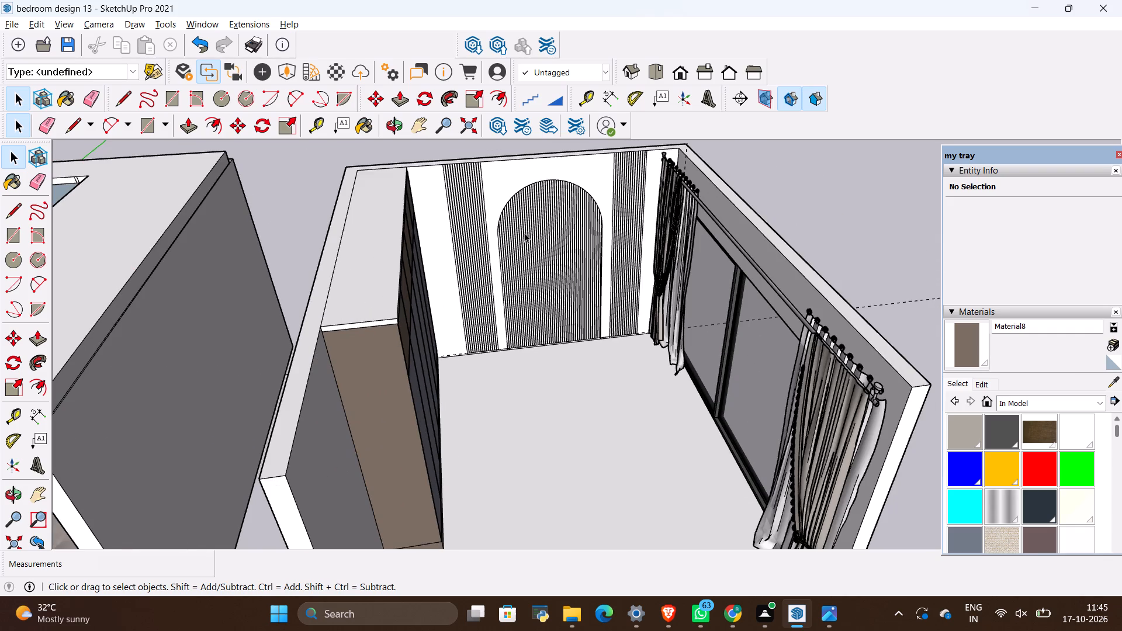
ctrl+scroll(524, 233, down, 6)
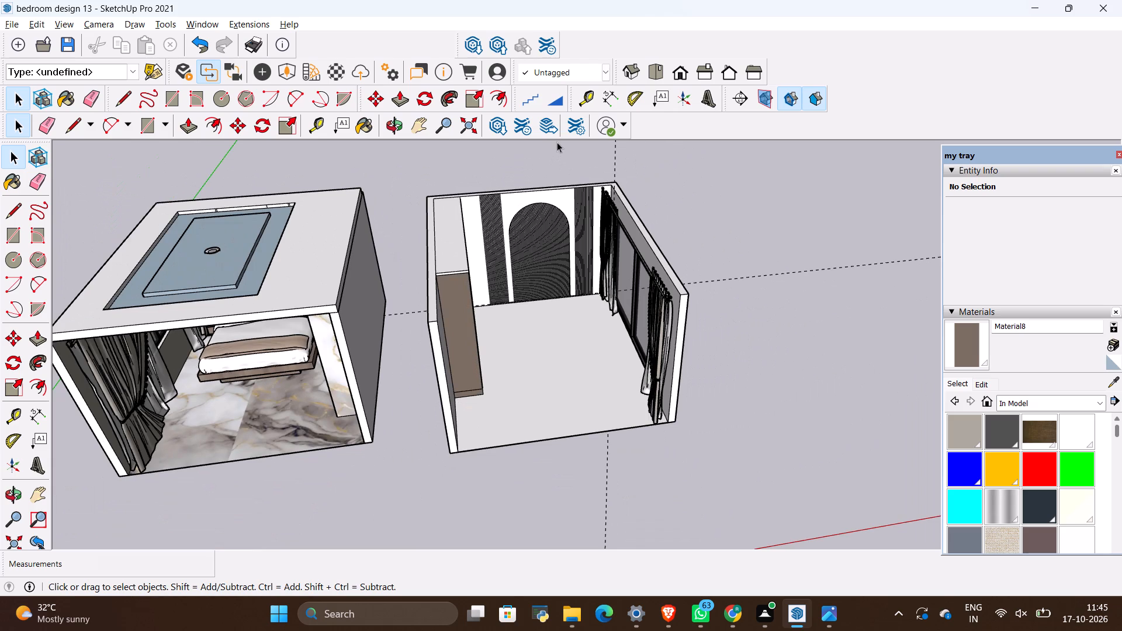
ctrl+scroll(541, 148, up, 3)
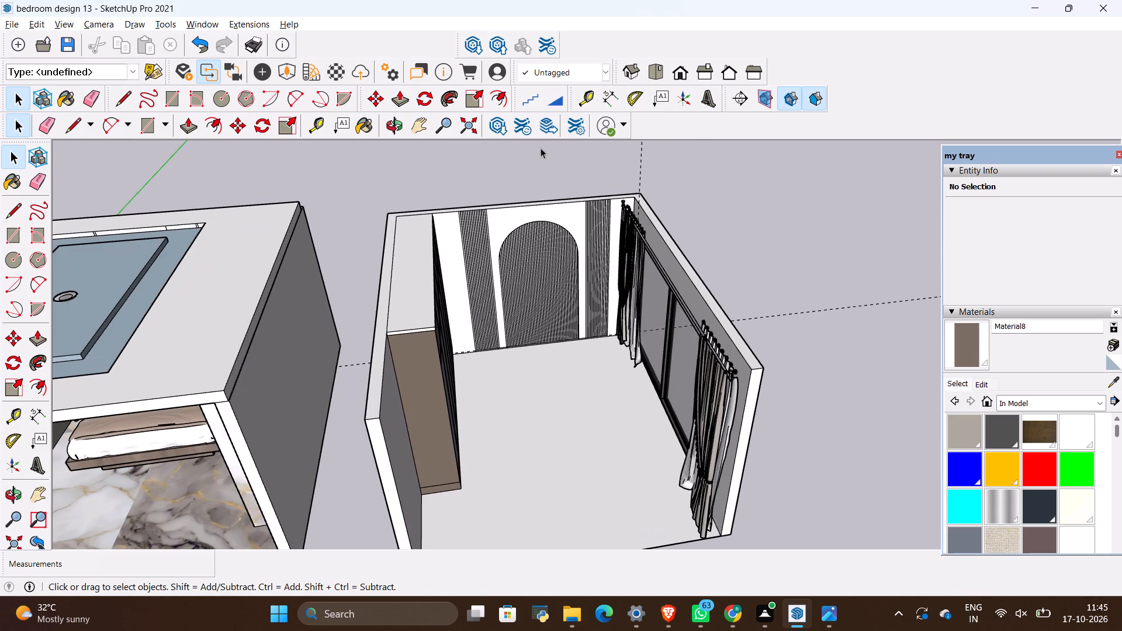
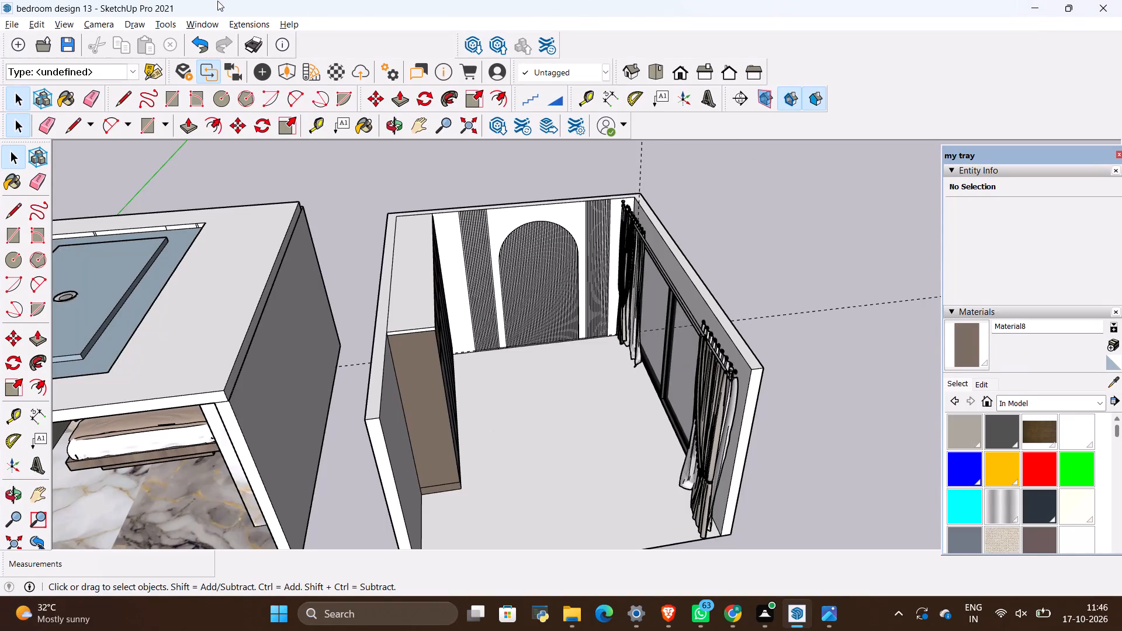
Examine the furnished bedroom's headboard wall, ceiling, wardrobe and marble panel alongside the unfinished room.
scroll(224, 401, down, 3)
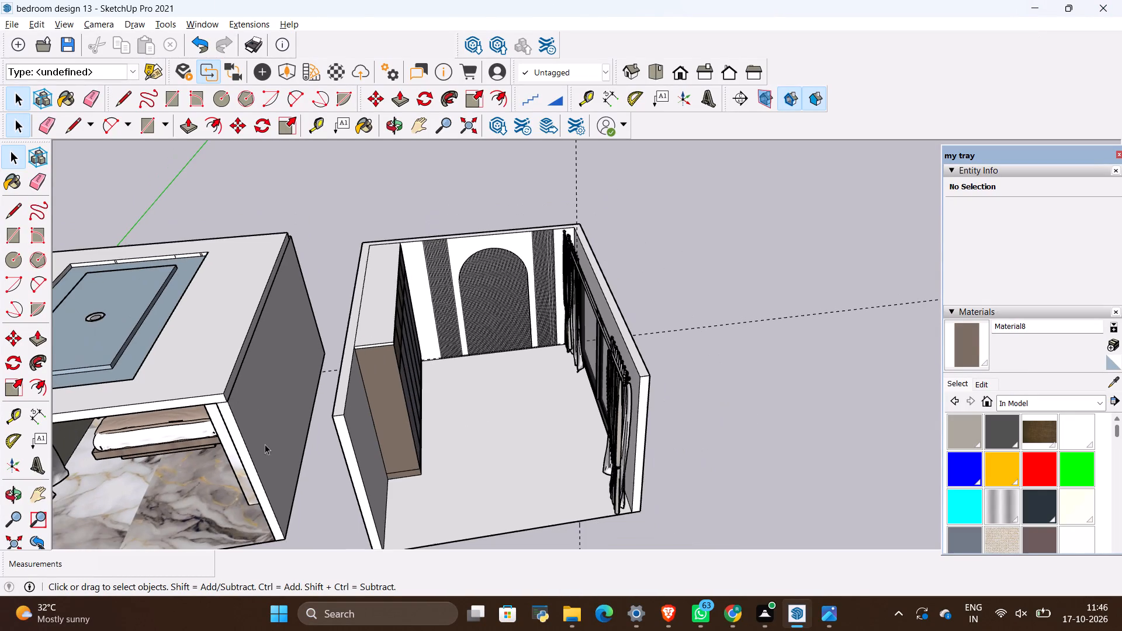
middle_drag(348, 431, 480, 411)
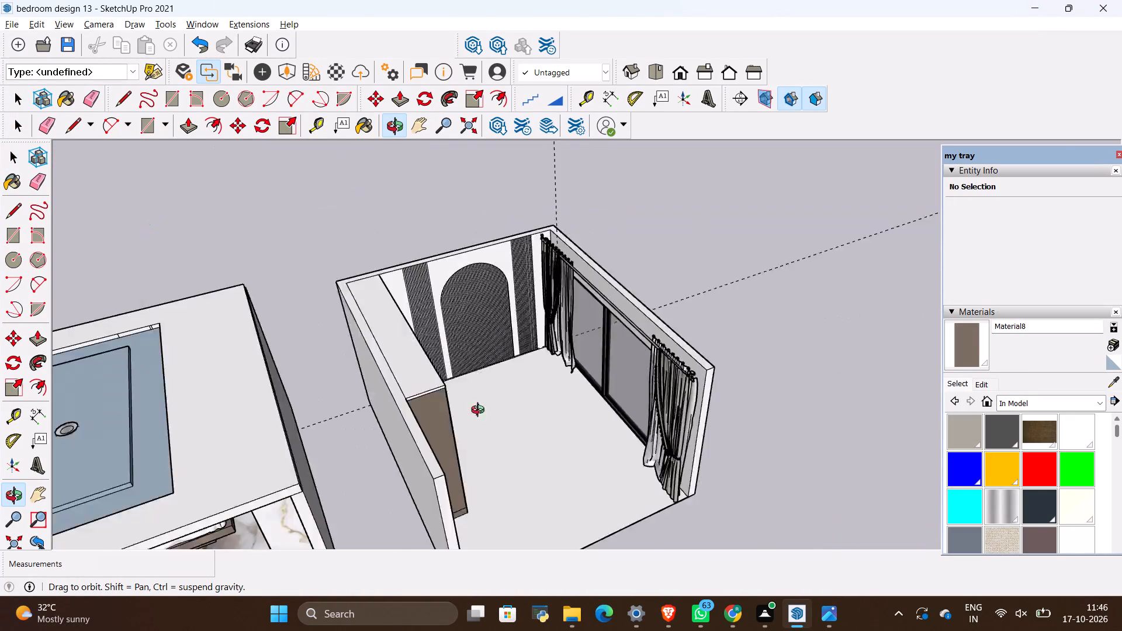
middle_drag(480, 411, 316, 358)
scroll(482, 362, down, 4)
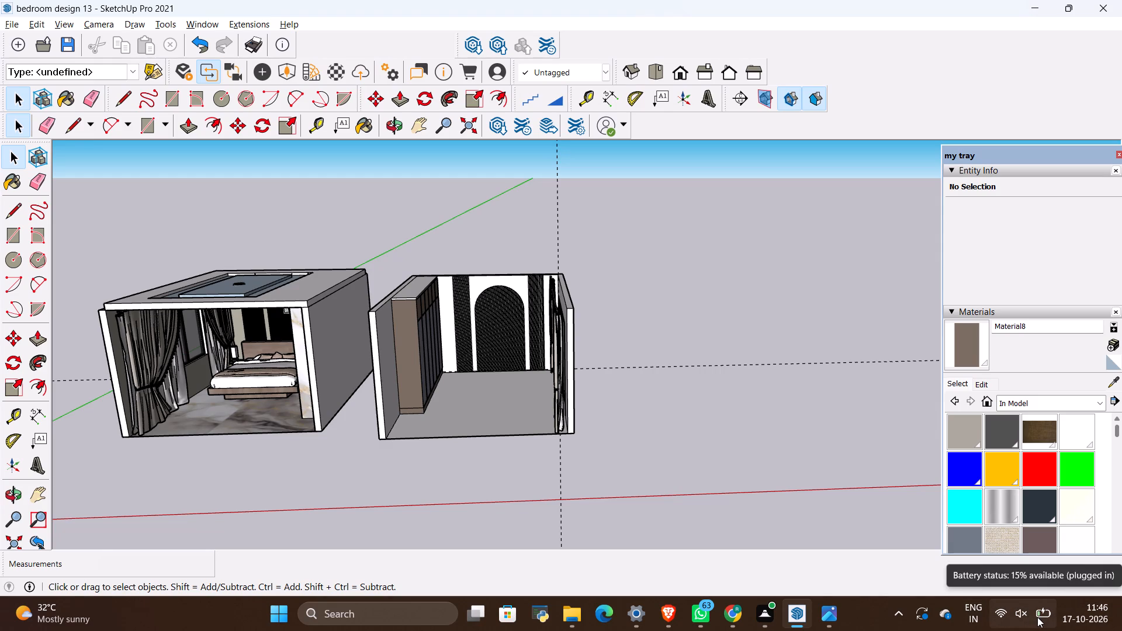
scroll(496, 283, down, 3)
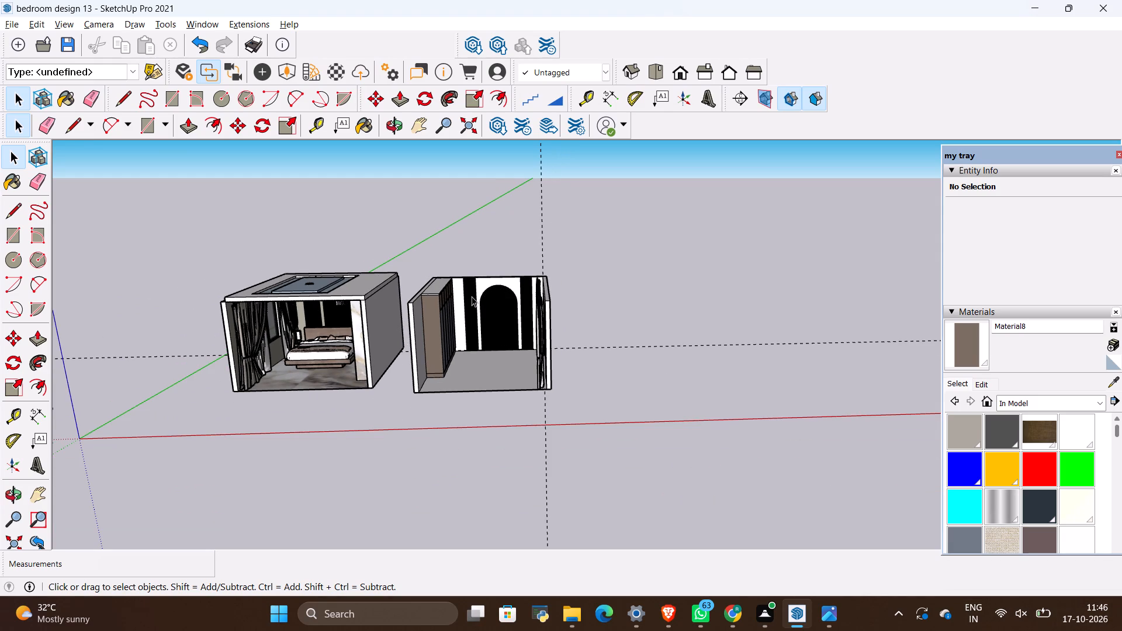
scroll(477, 291, down, 3)
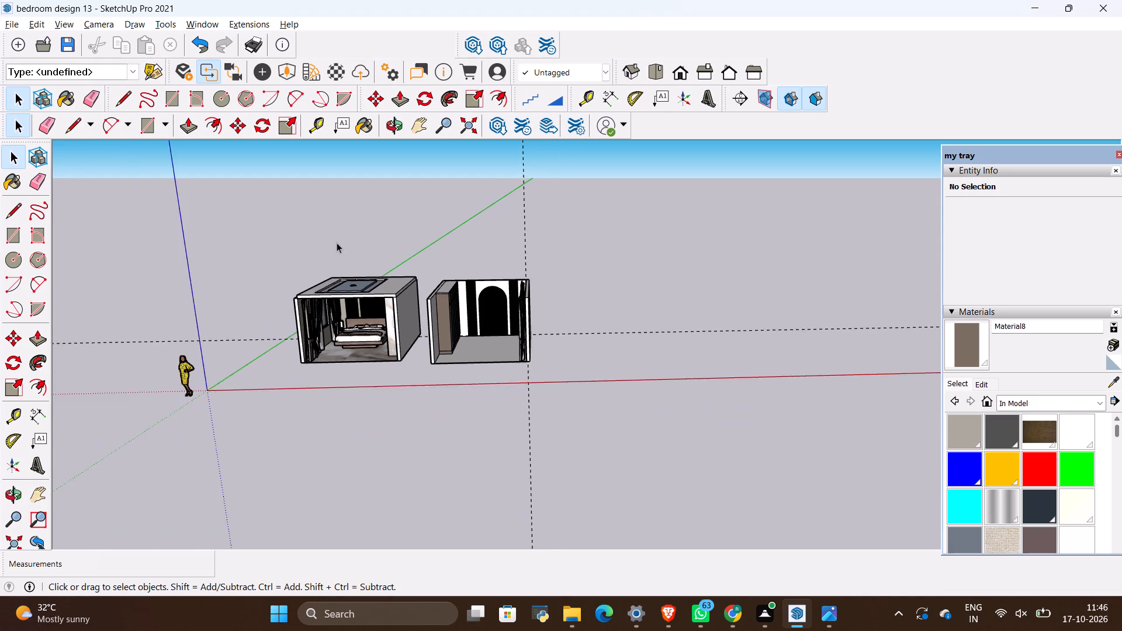
scroll(336, 242, up, 4)
scroll(375, 289, up, 6)
scroll(458, 296, up, 4)
scroll(416, 269, down, 5)
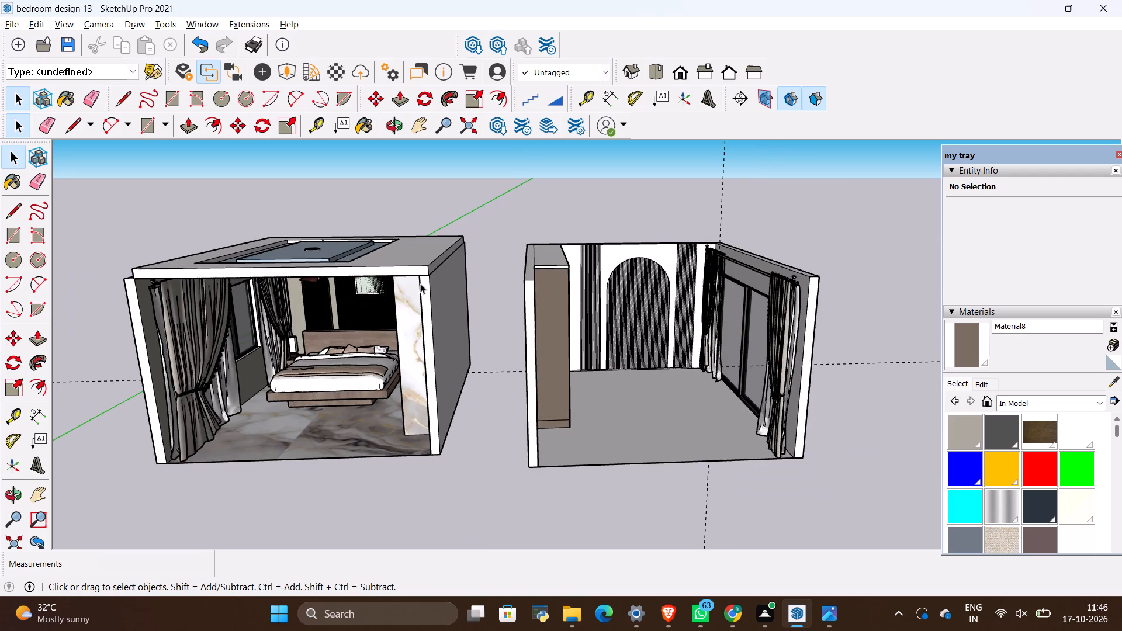
middle_drag(393, 377, 501, 304)
scroll(326, 269, up, 3)
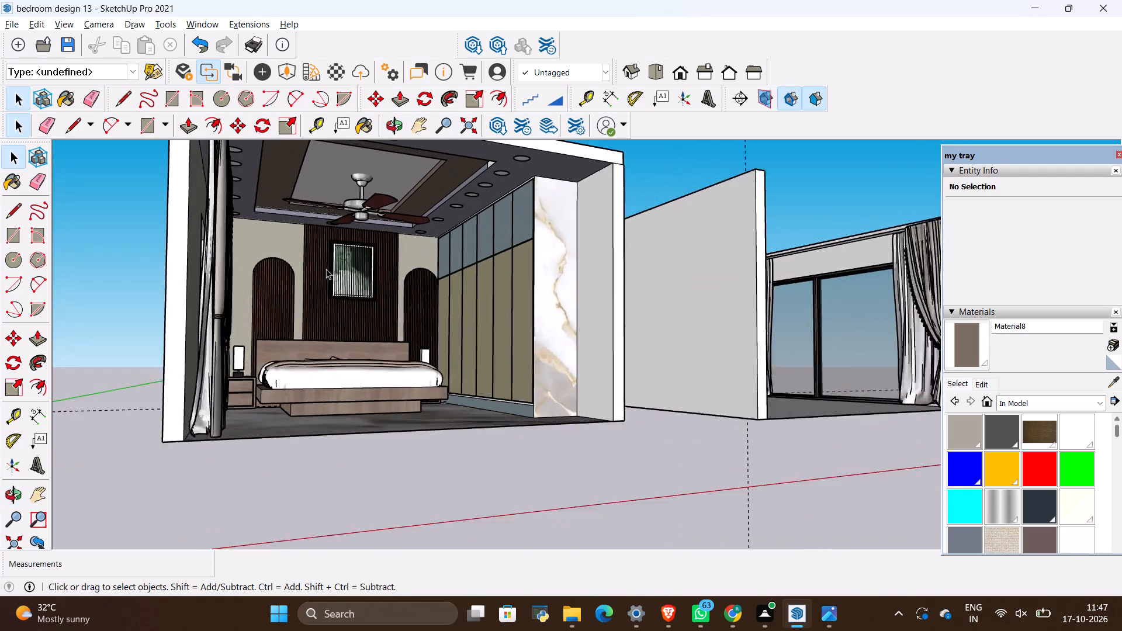
middle_drag(344, 265, 339, 242)
scroll(344, 265, up, 1)
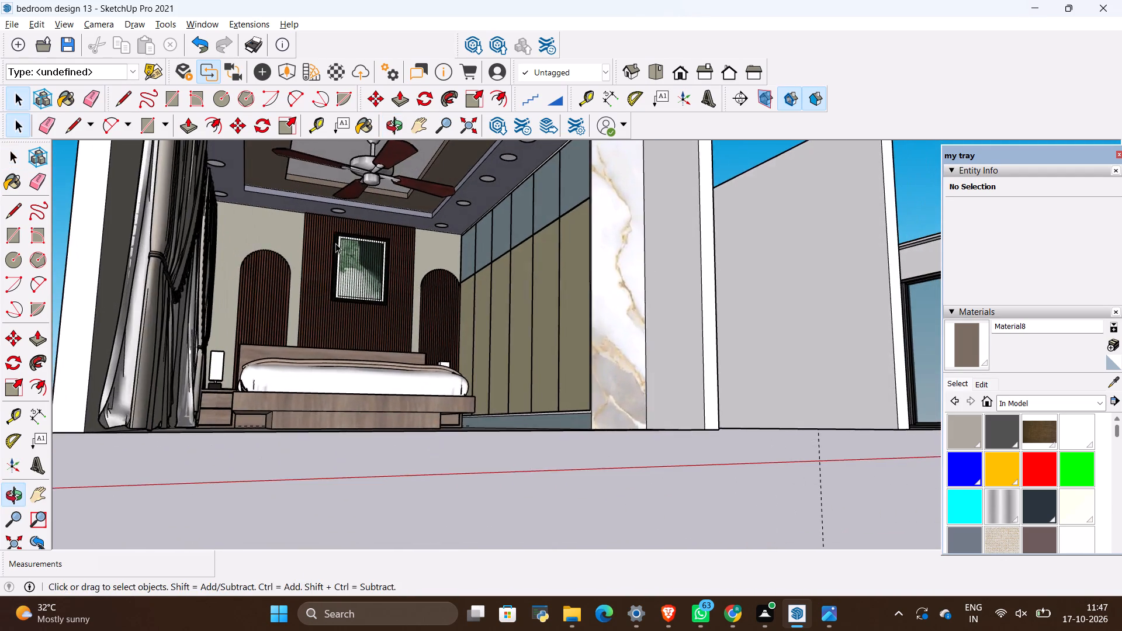
scroll(335, 244, down, 4)
middle_drag(329, 311, 335, 377)
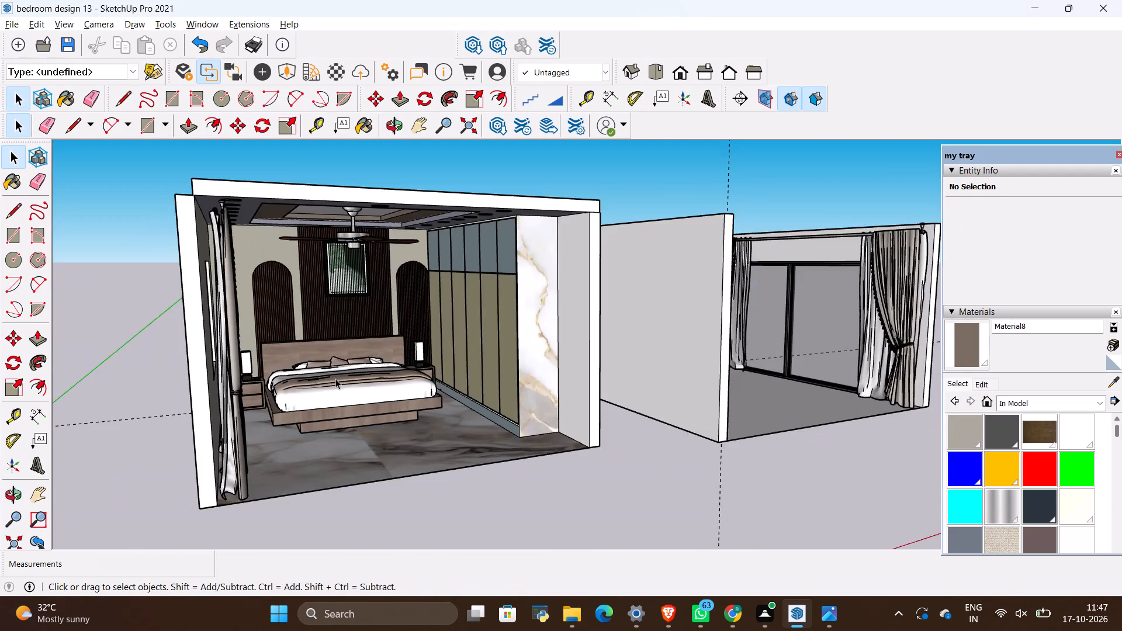
scroll(335, 380, down, 5)
scroll(436, 252, up, 6)
middle_drag(428, 384, 425, 308)
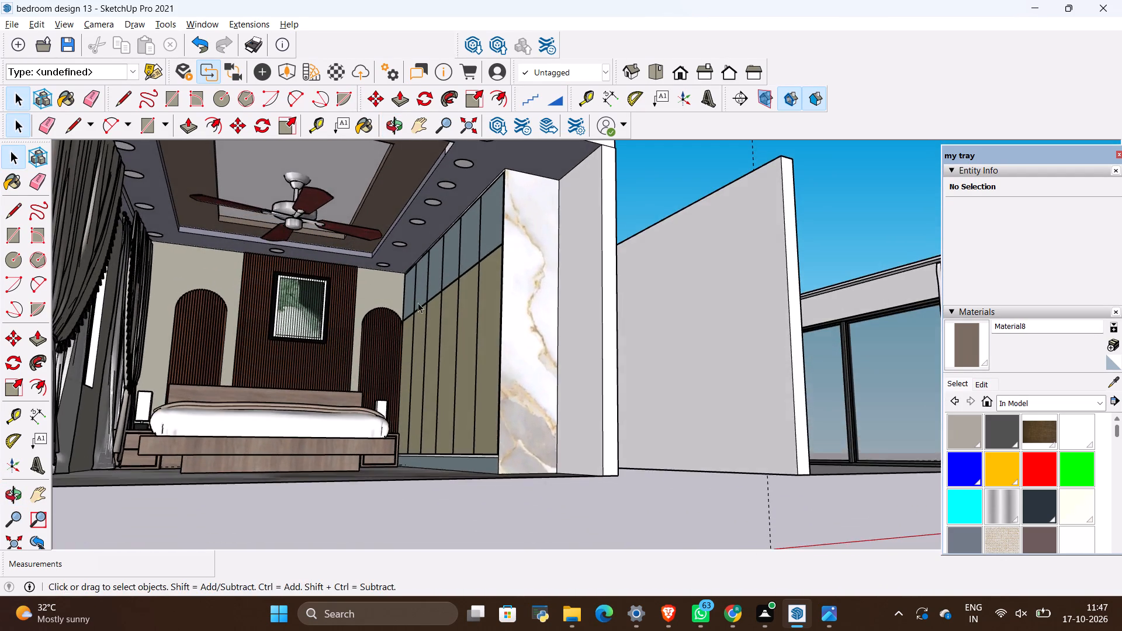
scroll(420, 303, down, 4)
middle_drag(39, 235, 50, 278)
middle_drag(123, 276, 135, 339)
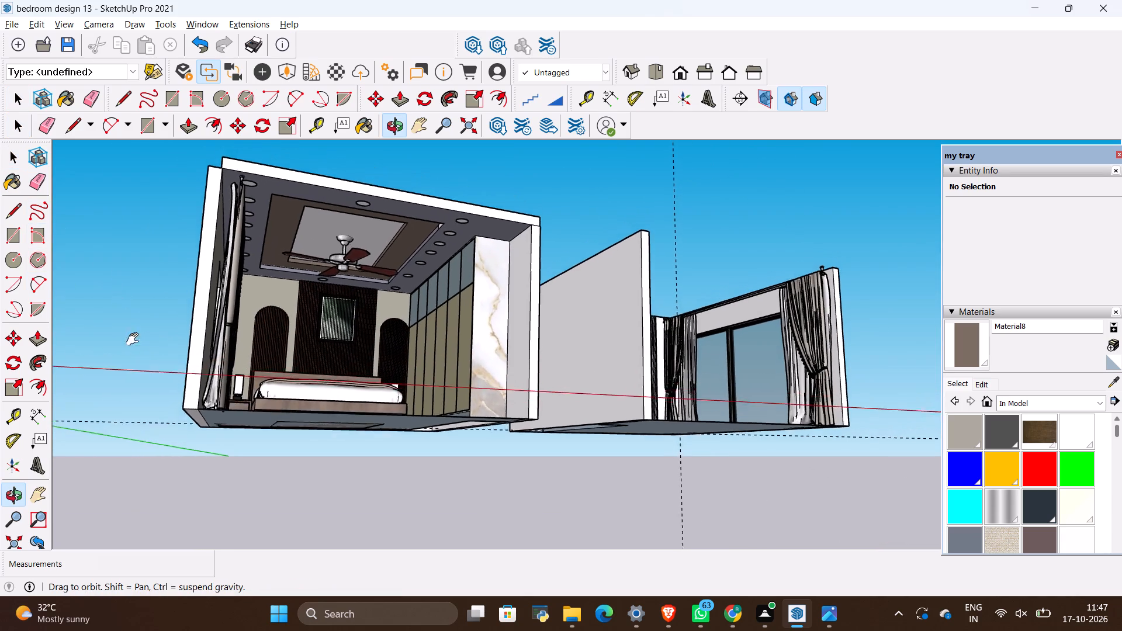
middle_drag(135, 339, 202, 424)
shift+middle_drag(162, 179, 174, 206)
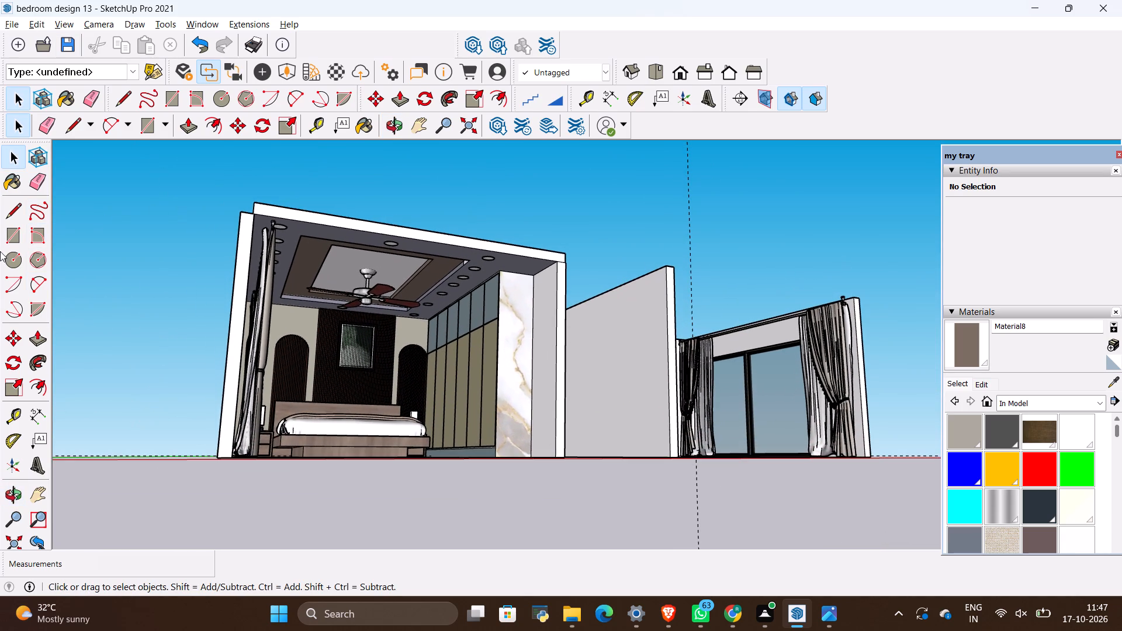
shift+middle_drag(407, 381, 386, 418)
scroll(419, 420, up, 1)
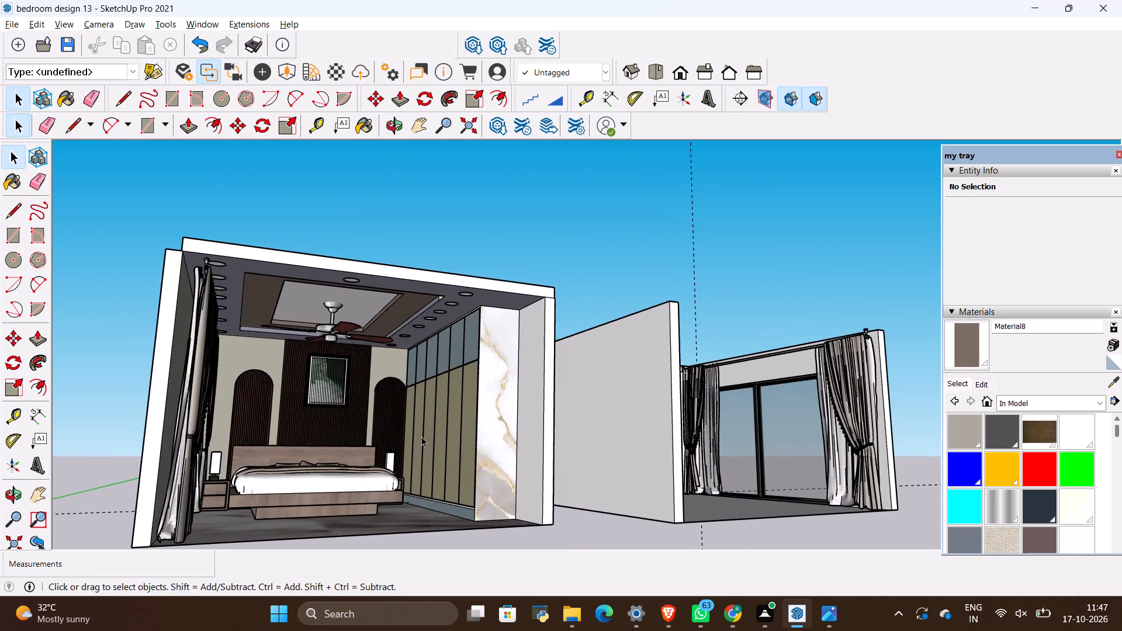
scroll(358, 501, up, 3)
scroll(514, 405, down, 4)
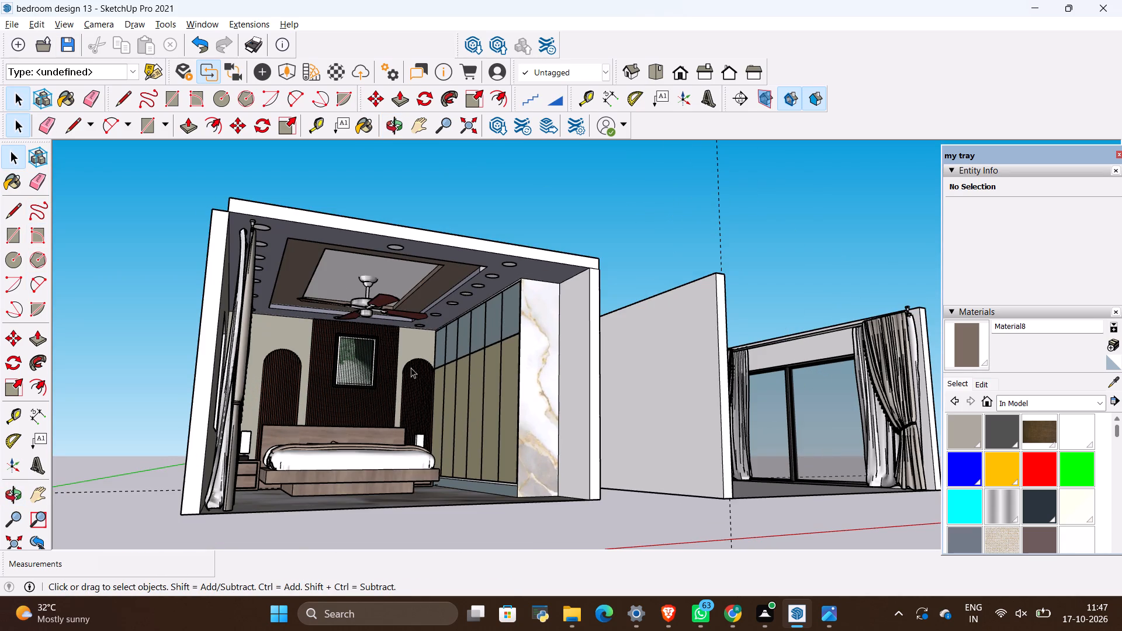
scroll(316, 352, up, 3)
scroll(441, 355, up, 1)
scroll(414, 339, down, 4)
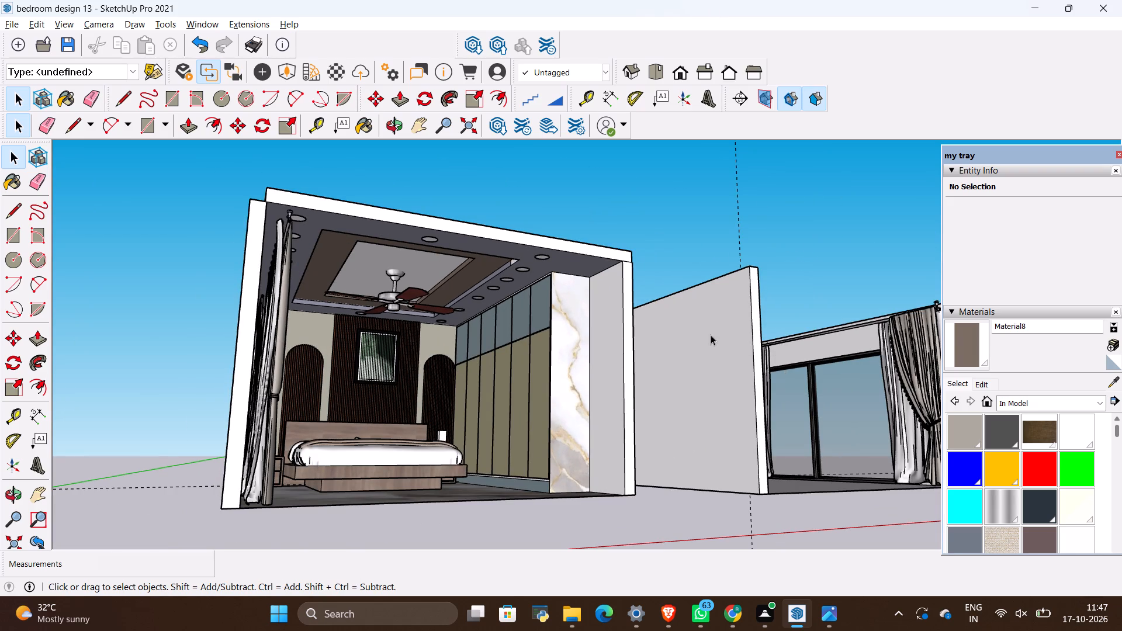
scroll(660, 278, down, 2)
scroll(510, 356, up, 4)
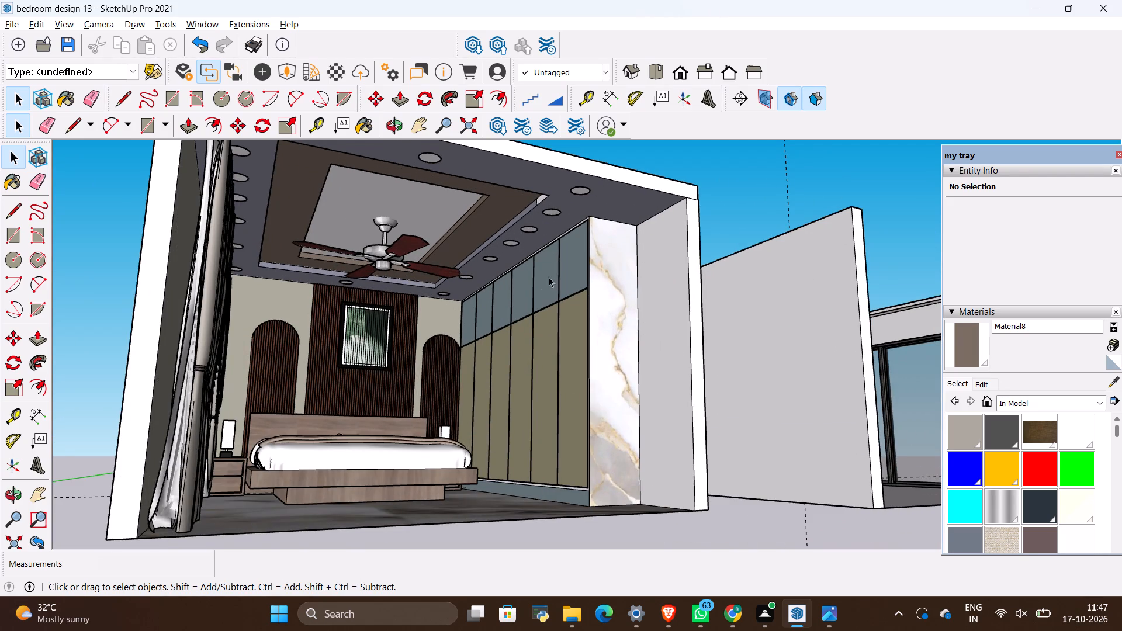
scroll(541, 289, down, 2)
scroll(533, 196, up, 4)
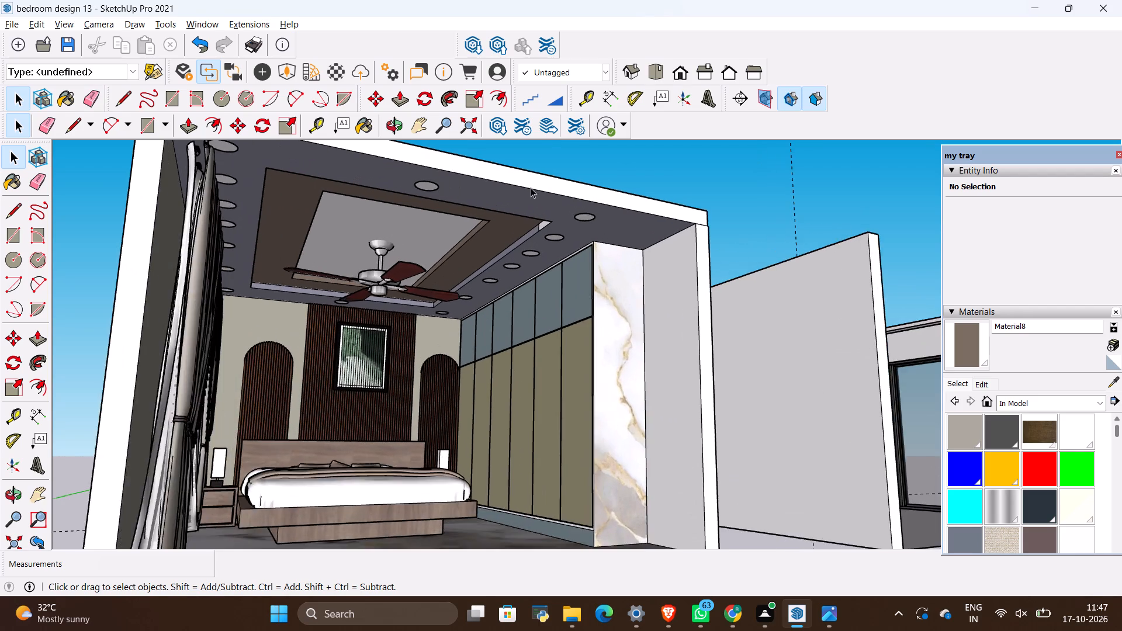
scroll(531, 187, down, 4)
scroll(455, 262, up, 7)
scroll(424, 251, down, 5)
scroll(303, 446, up, 2)
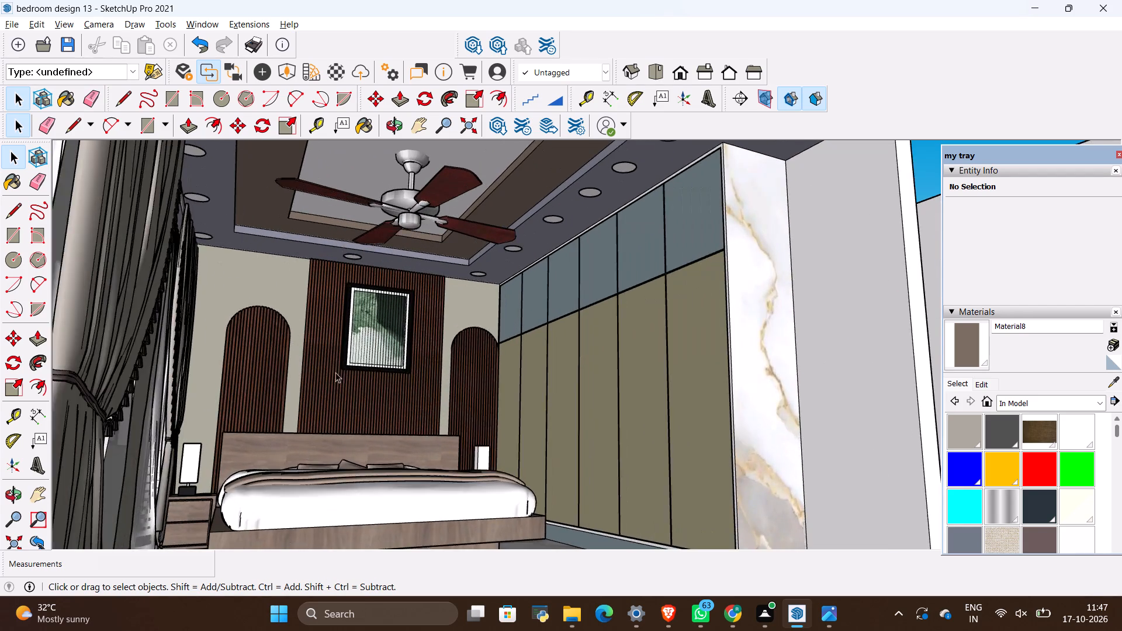
scroll(394, 318, down, 4)
middle_drag(340, 349, 298, 356)
middle_drag(619, 301, 531, 322)
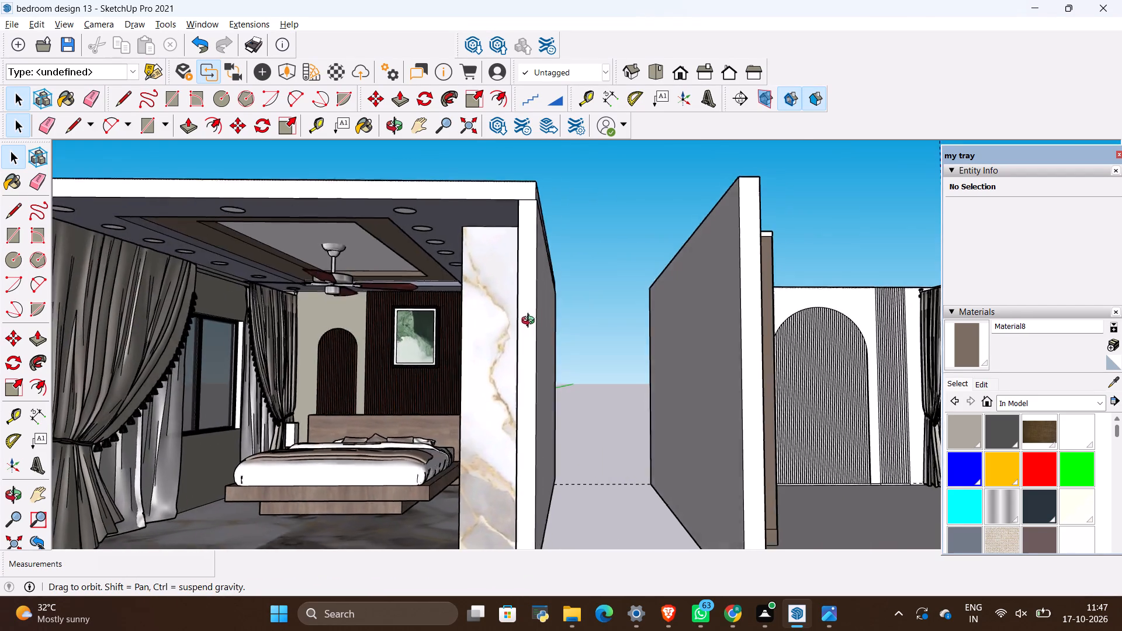
middle_drag(531, 322, 674, 279)
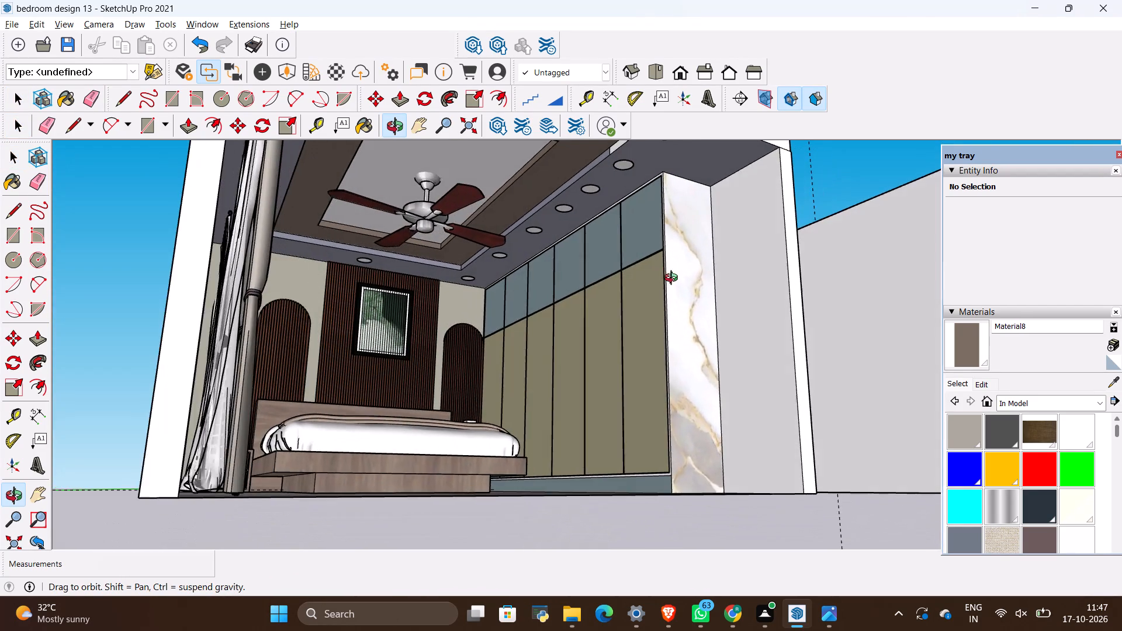
middle_drag(674, 279, 635, 279)
scroll(634, 278, down, 1)
scroll(432, 164, up, 3)
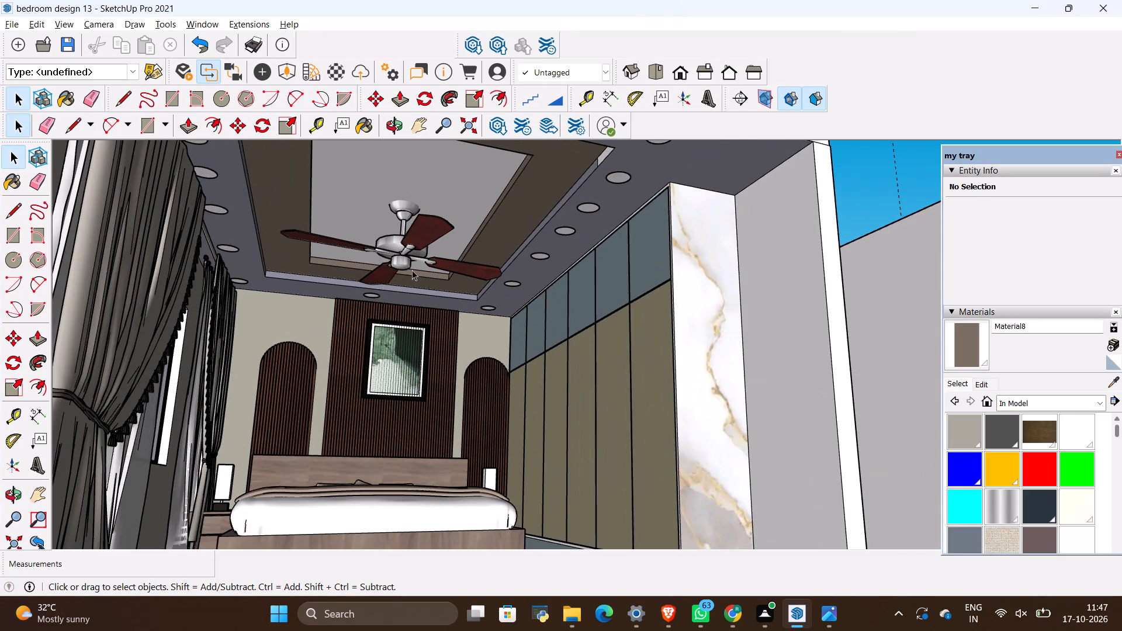
scroll(412, 270, down, 3)
middle_drag(360, 351, 371, 336)
scroll(423, 329, up, 3)
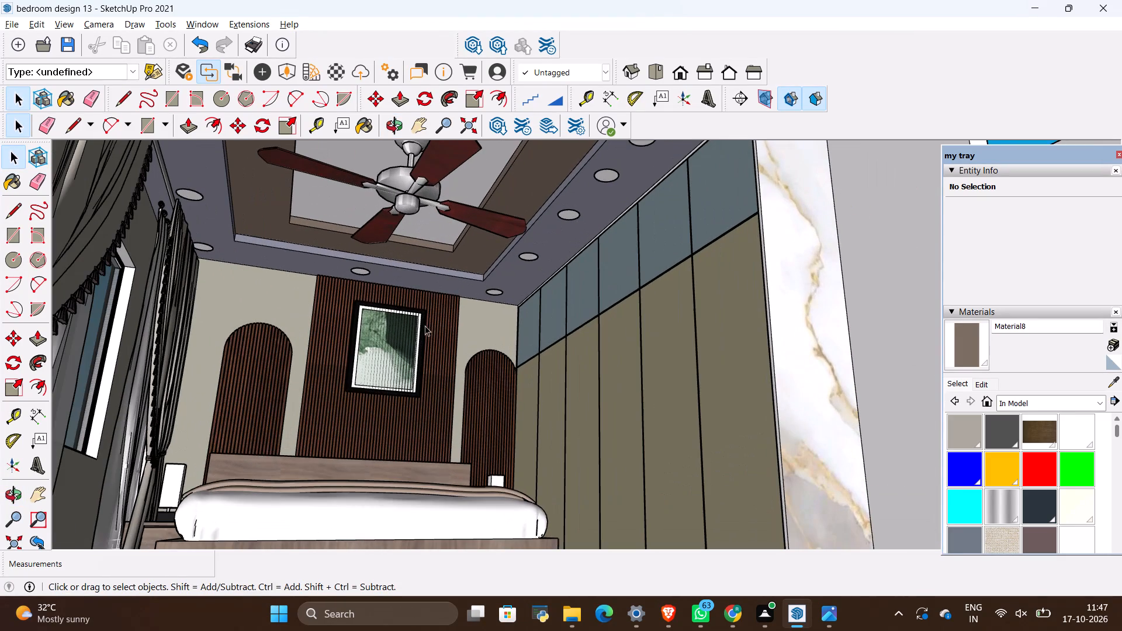
scroll(316, 294, down, 3)
scroll(396, 270, down, 3)
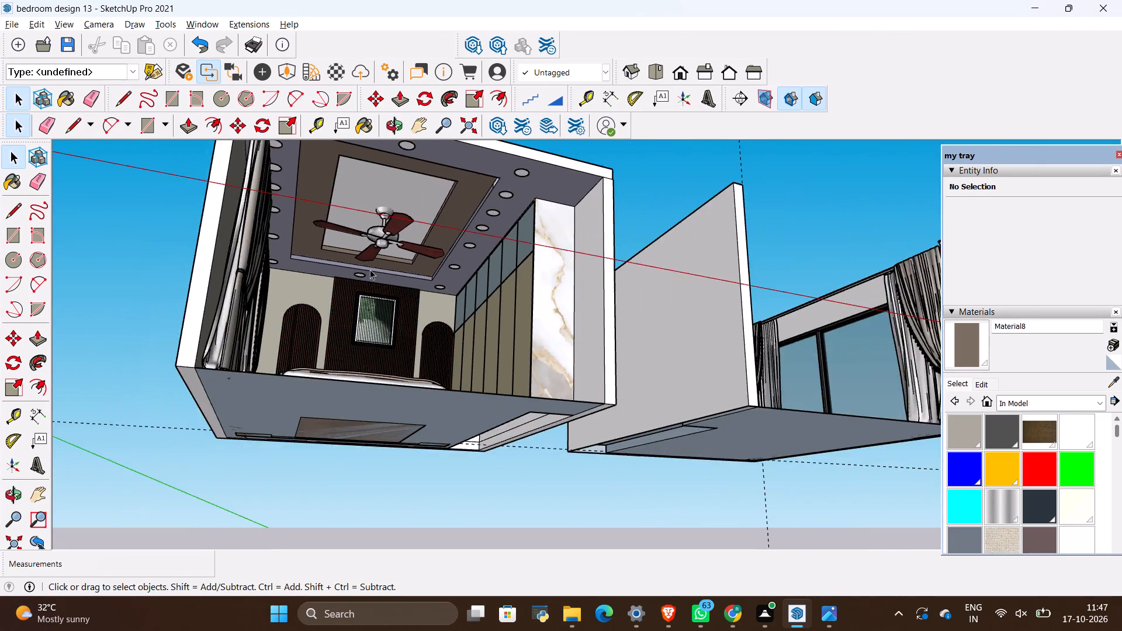
scroll(370, 269, down, 9)
scroll(840, 287, up, 6)
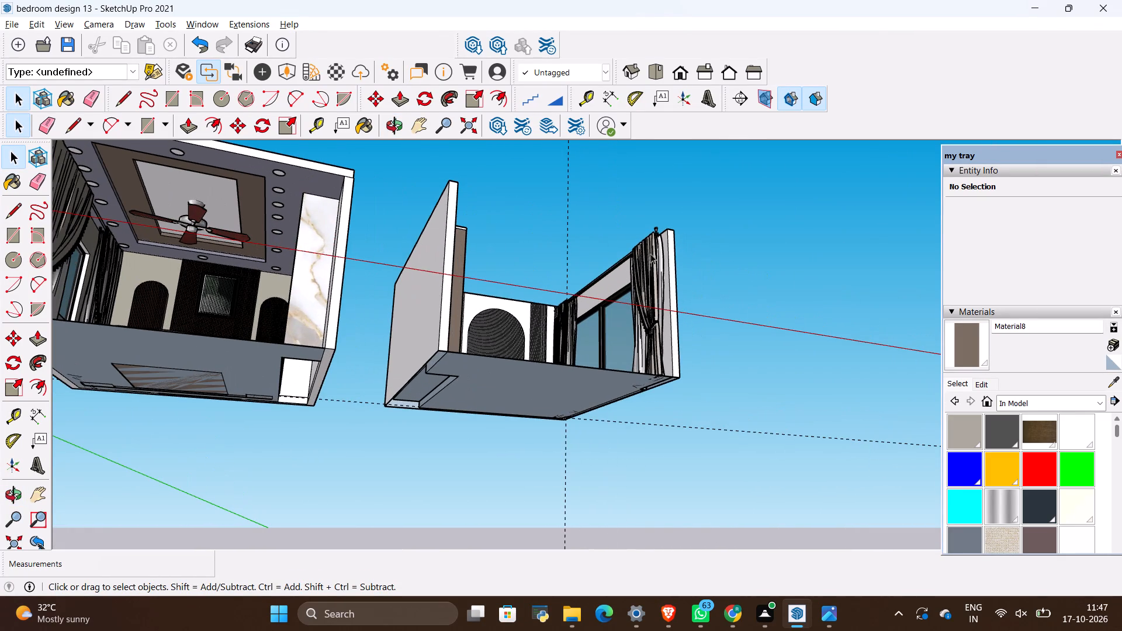
scroll(610, 247, up, 4)
scroll(630, 259, down, 3)
Examine the unfinished second bedroom from outside and above, focusing on its wardrobe's upper and lower shutter panels.
middle_drag(711, 264, 553, 338)
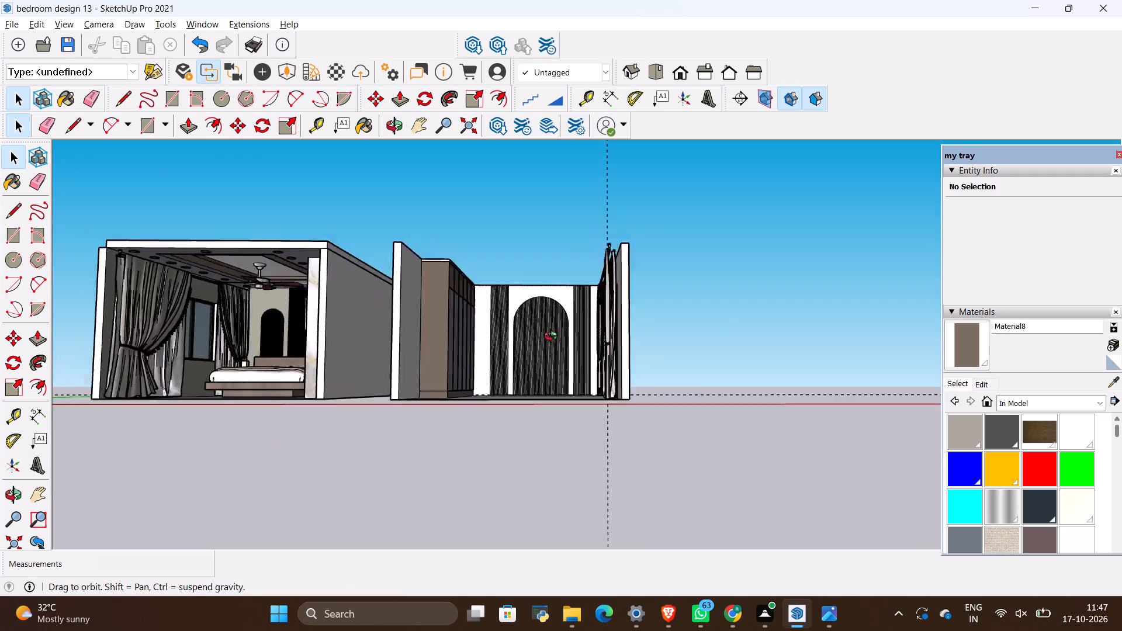
middle_drag(553, 338, 537, 375)
middle_drag(547, 379, 699, 372)
middle_drag(687, 372, 383, 400)
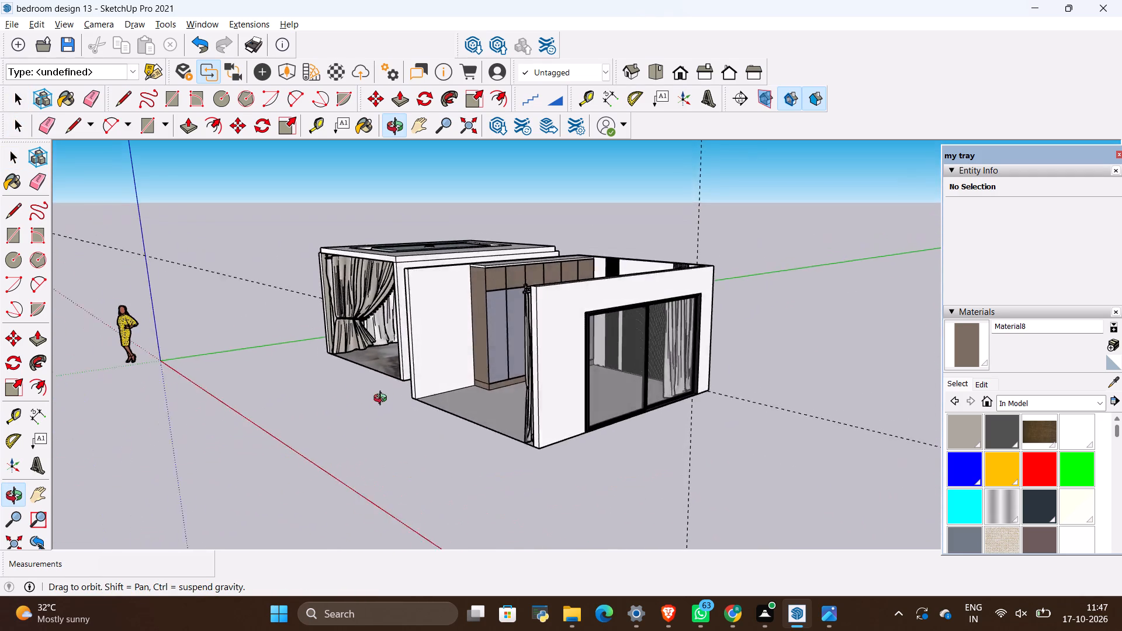
middle_drag(383, 400, 343, 460)
scroll(615, 290, up, 4)
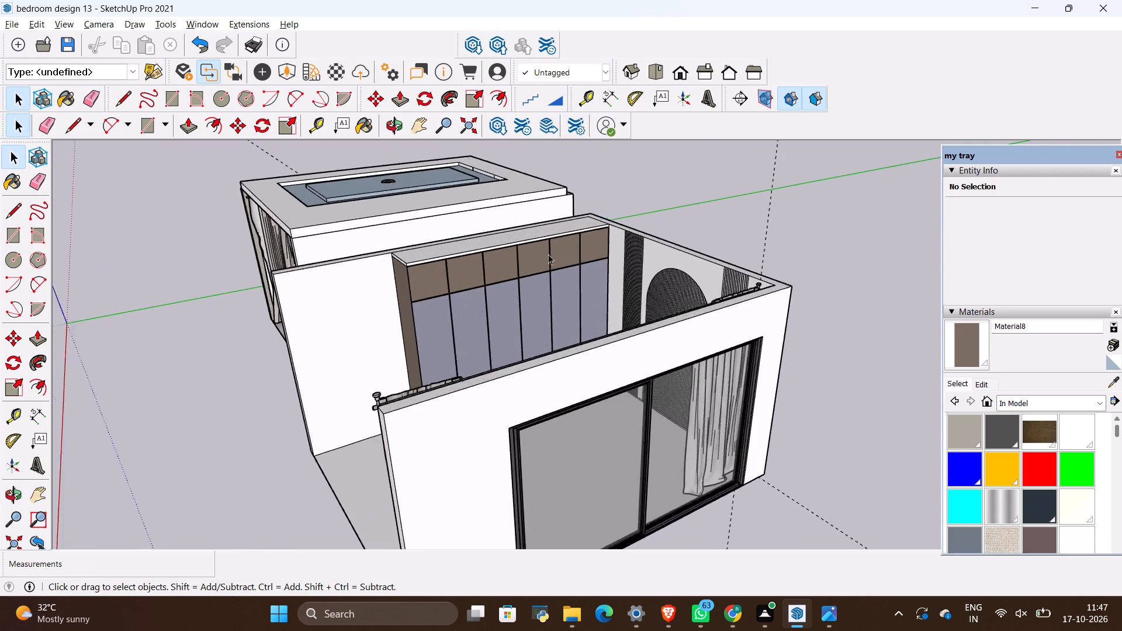
scroll(548, 254, up, 19)
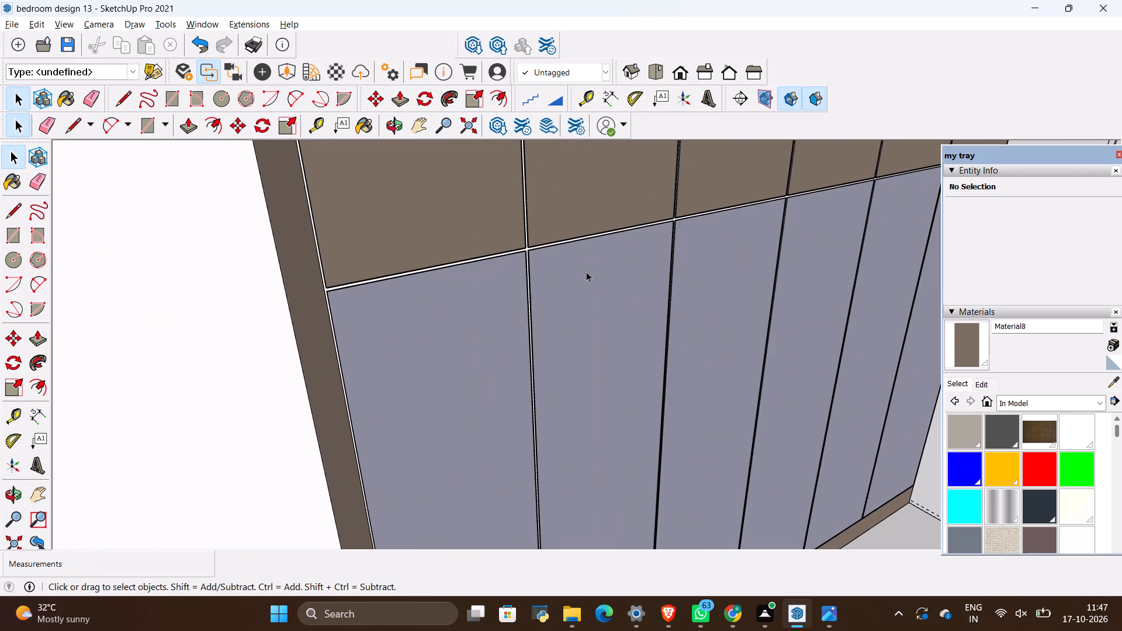
scroll(598, 264, up, 7)
scroll(425, 252, down, 5)
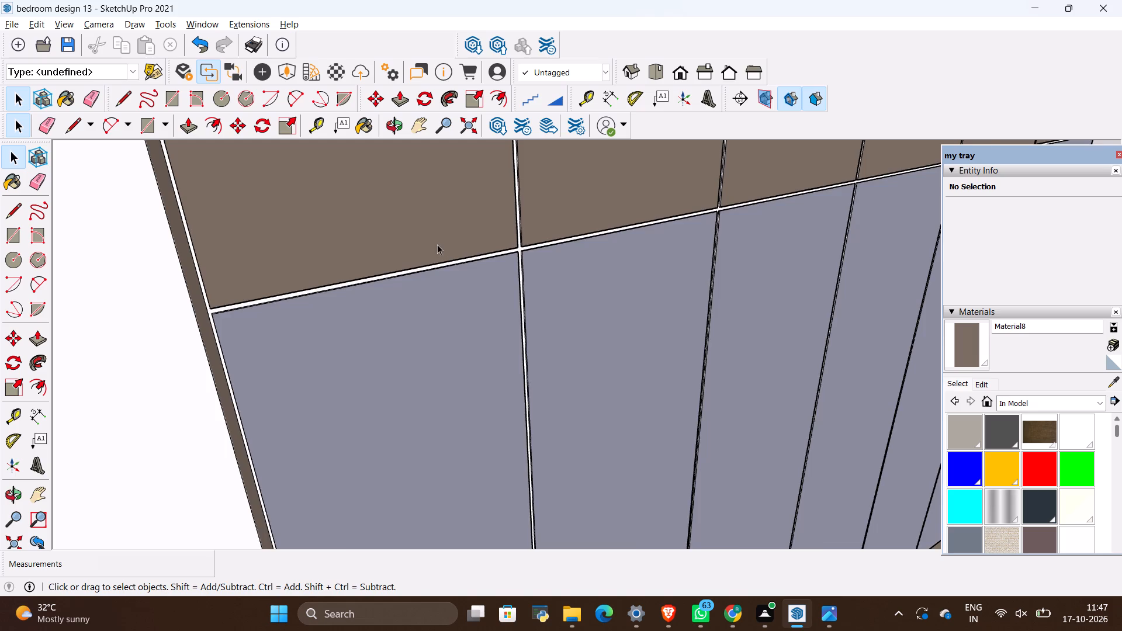
scroll(437, 244, down, 12)
scroll(516, 242, down, 5)
scroll(593, 244, up, 3)
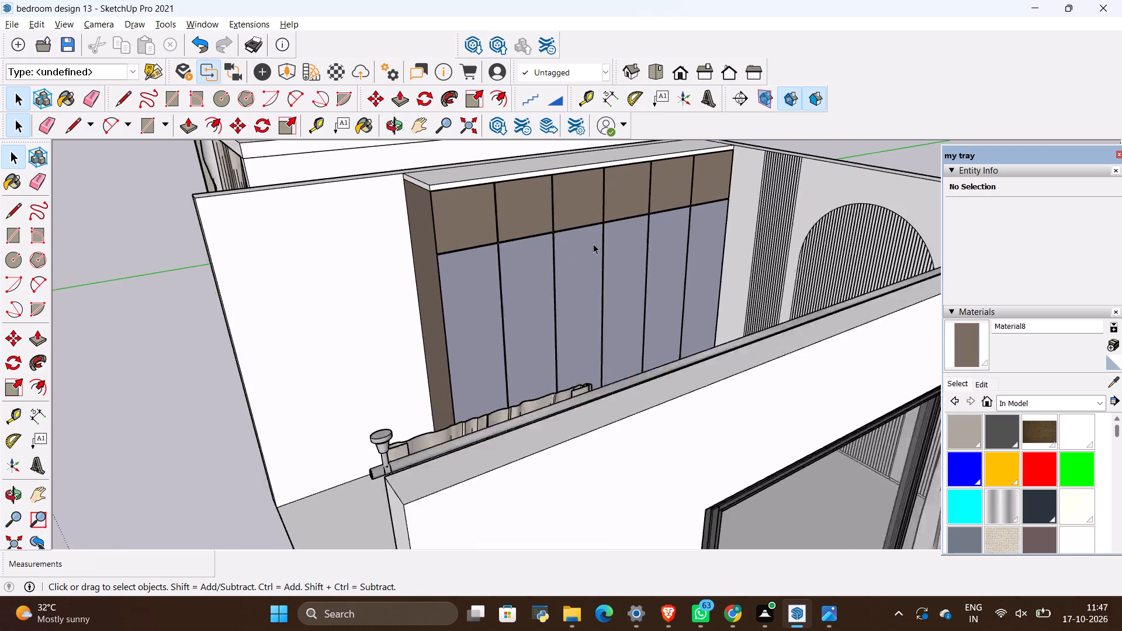
scroll(593, 244, up, 6)
middle_drag(488, 265, 463, 247)
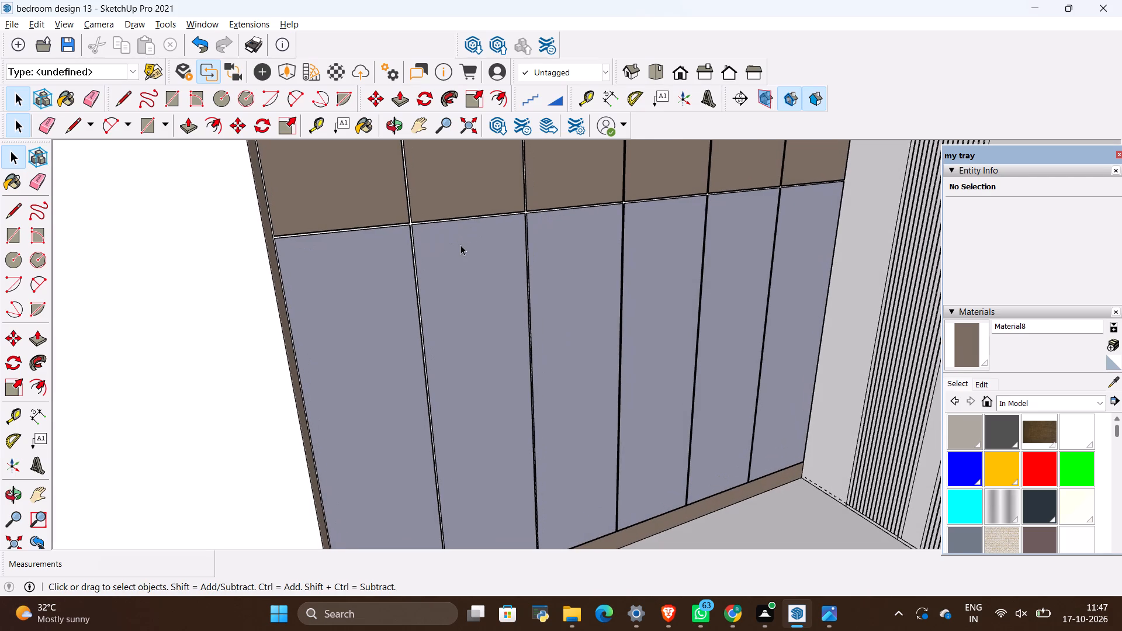
Push the wardrobe's second lower shutter face inward about 3/16", level with the gap face around it.
scroll(459, 227, up, 13)
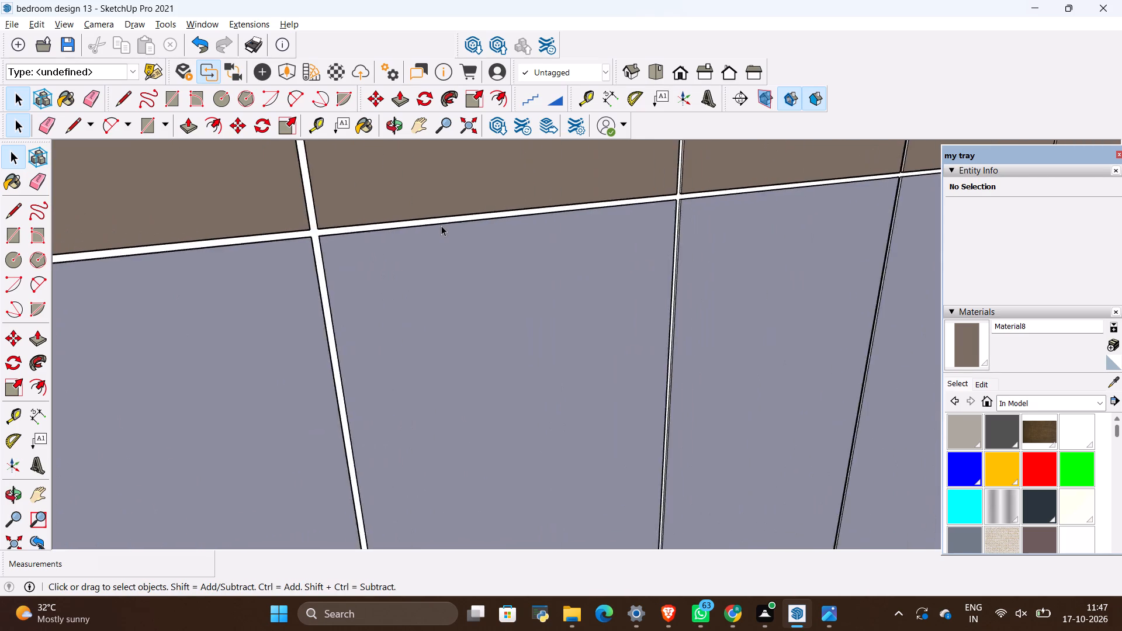
scroll(441, 226, up, 2)
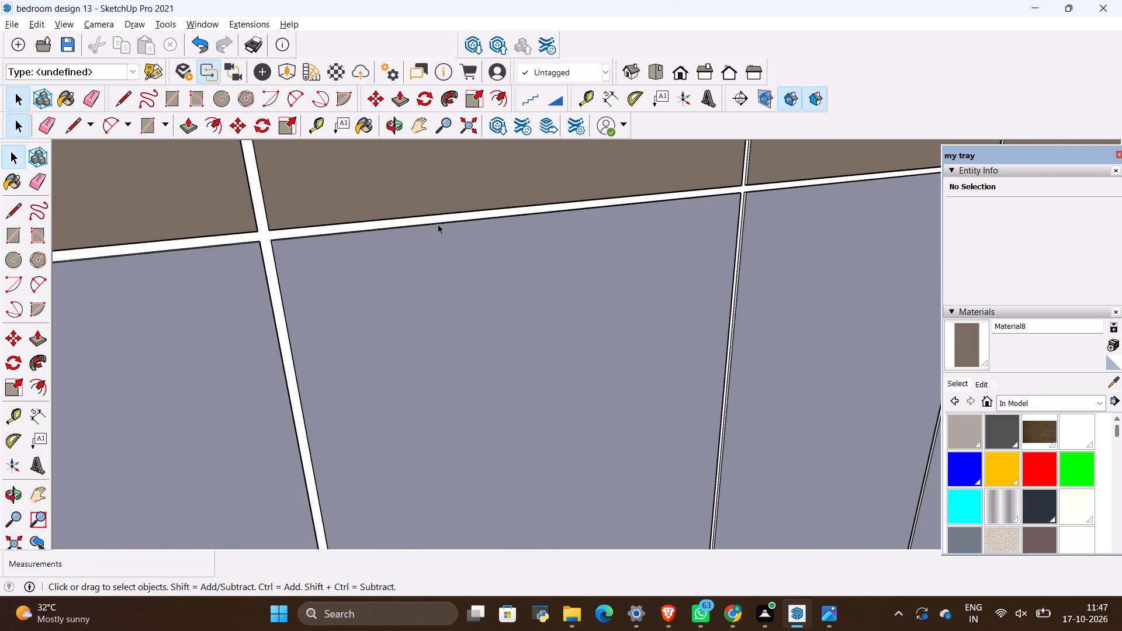
key(space)
click(437, 227)
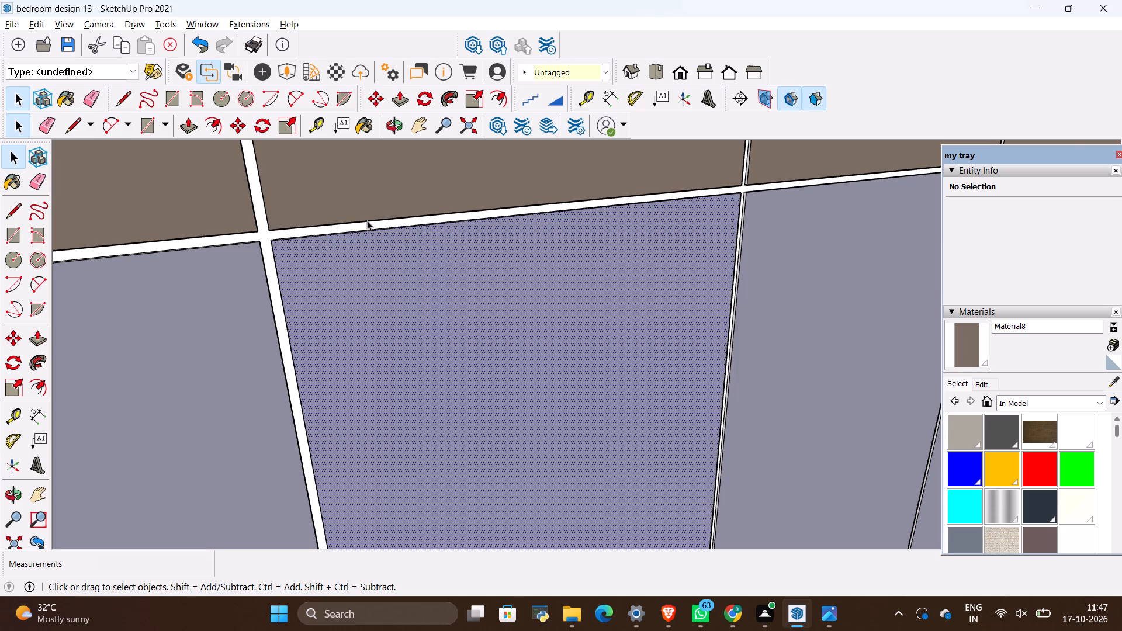
scroll(283, 213, up, 12)
key(p)
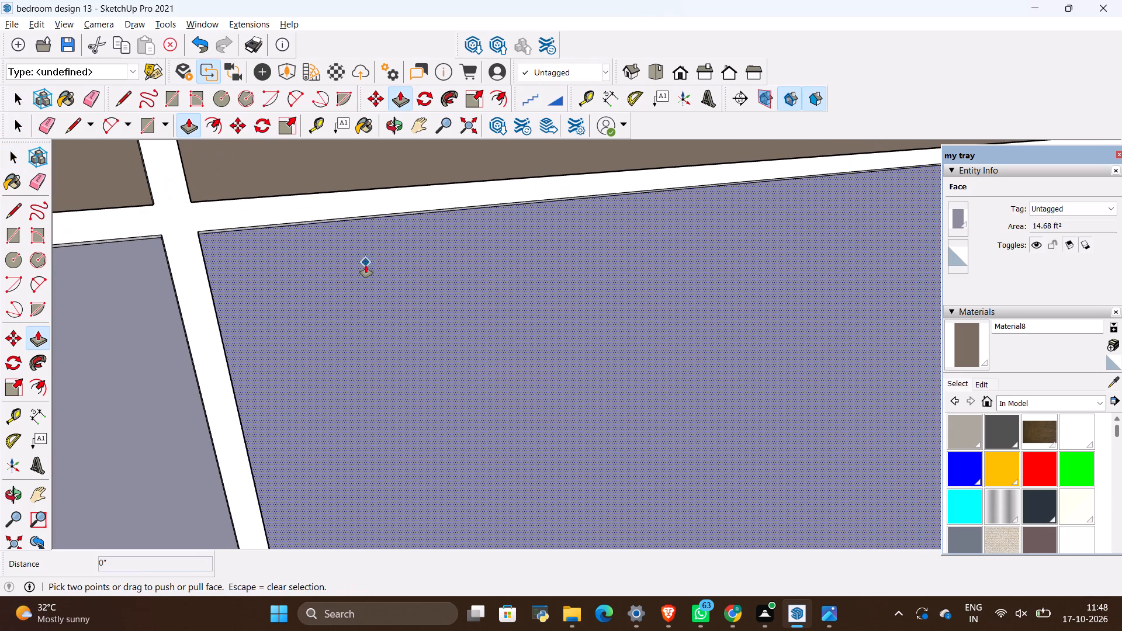
click(366, 266)
click(352, 204)
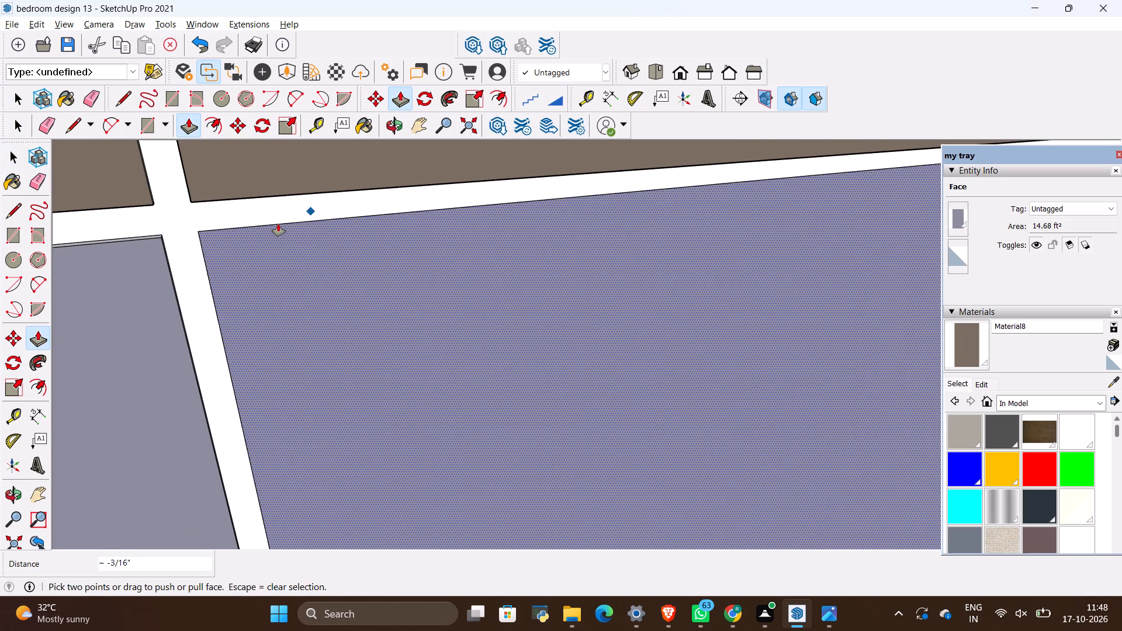
Inspect the pushed shutter's edges and the surrounding gap face, comparing them with the other wardrobe shutters.
key(space)
click(273, 241)
click(277, 215)
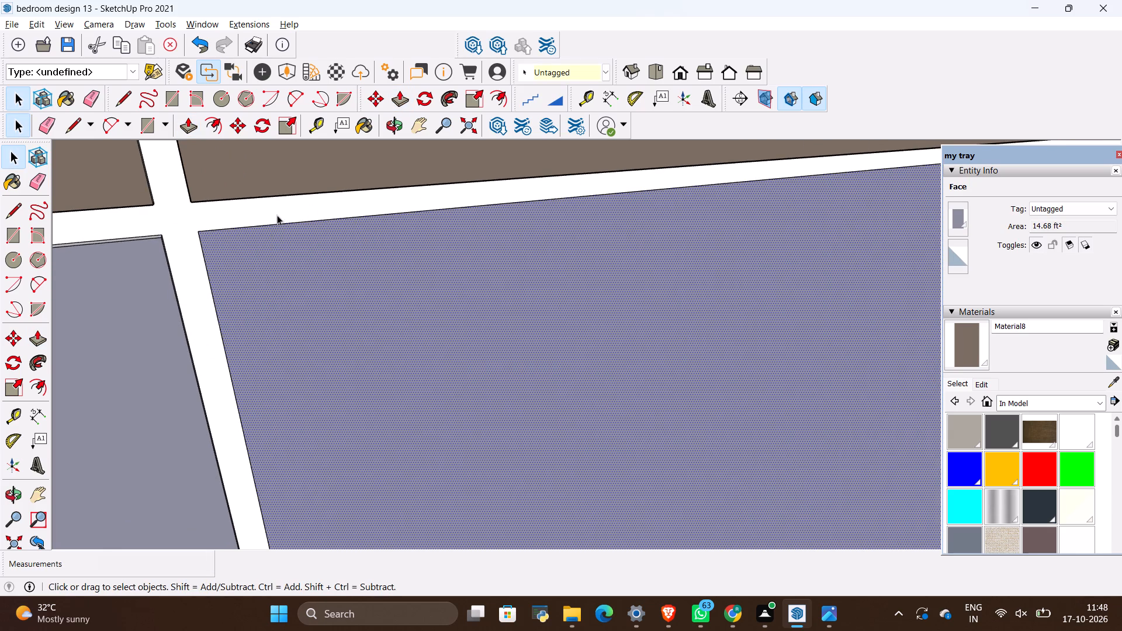
scroll(280, 218, up, 4)
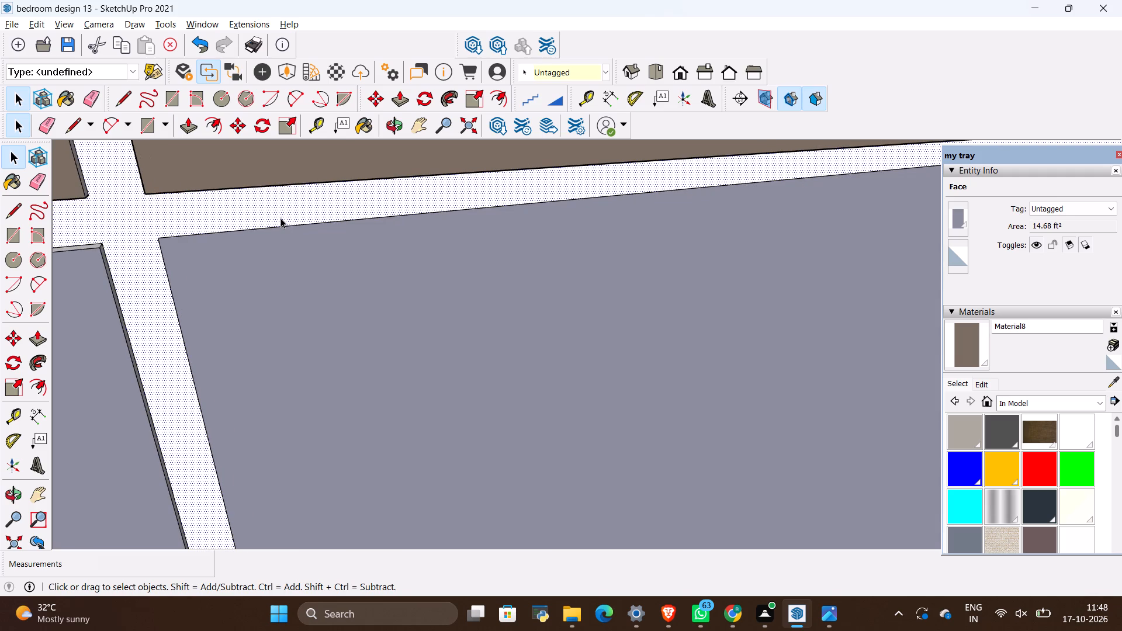
scroll(280, 218, down, 3)
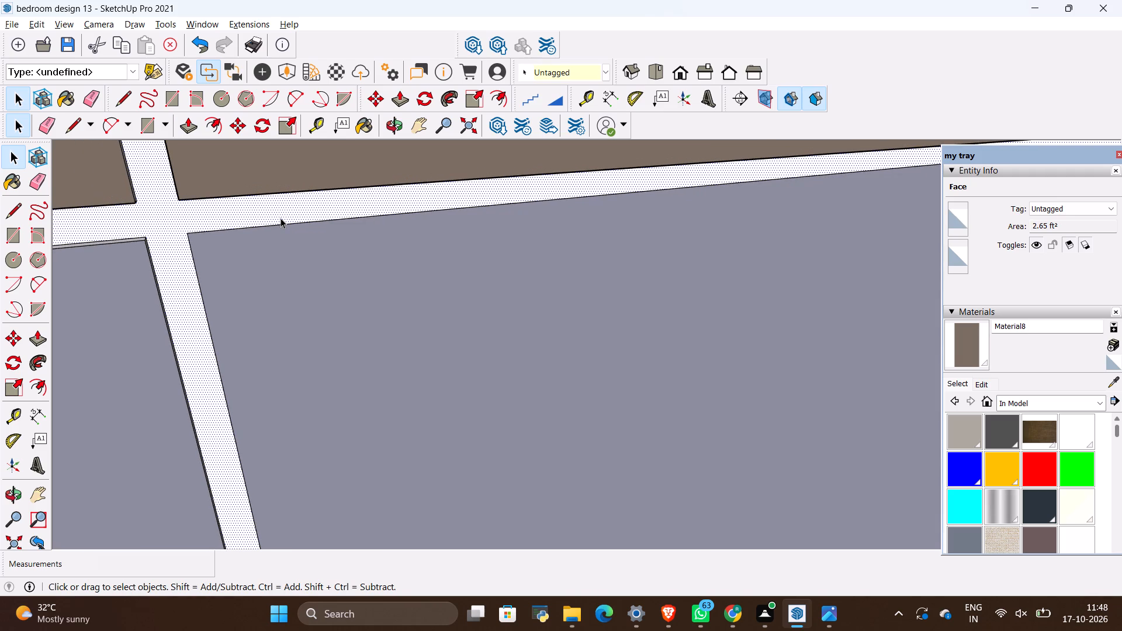
scroll(280, 218, down, 15)
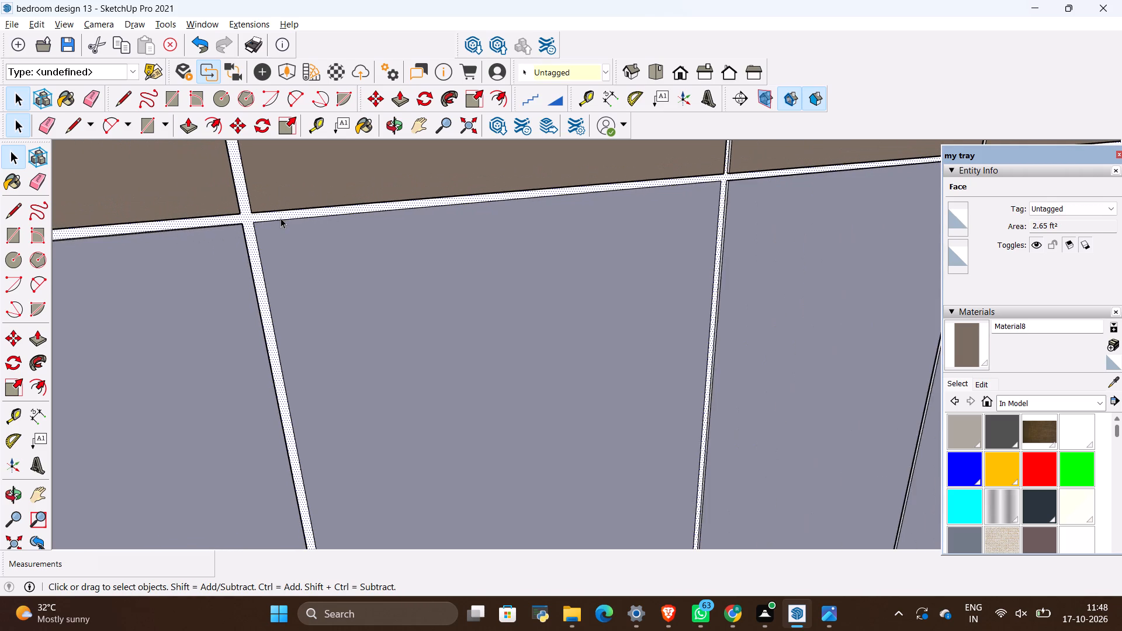
scroll(424, 227, up, 7)
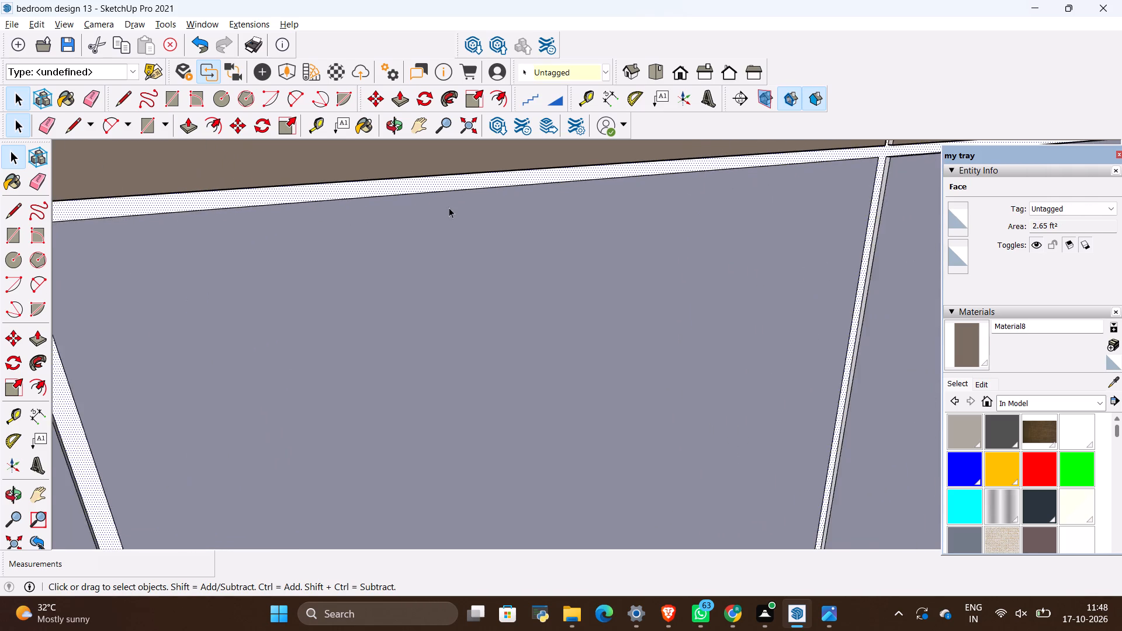
scroll(452, 199, up, 3)
scroll(549, 286, down, 4)
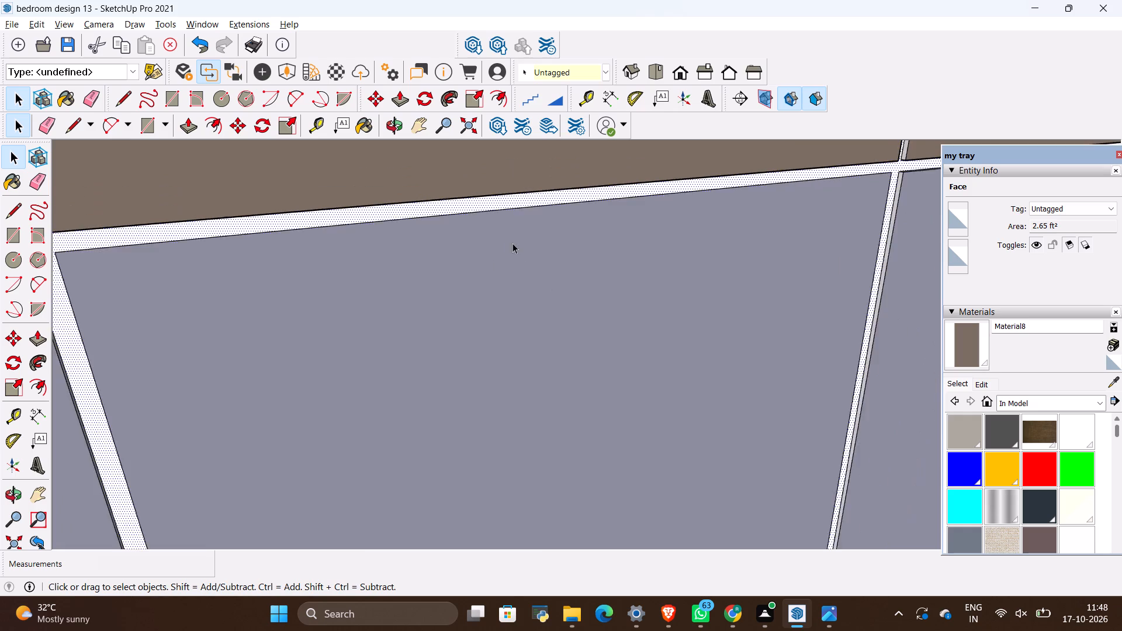
scroll(512, 243, down, 16)
scroll(424, 241, down, 3)
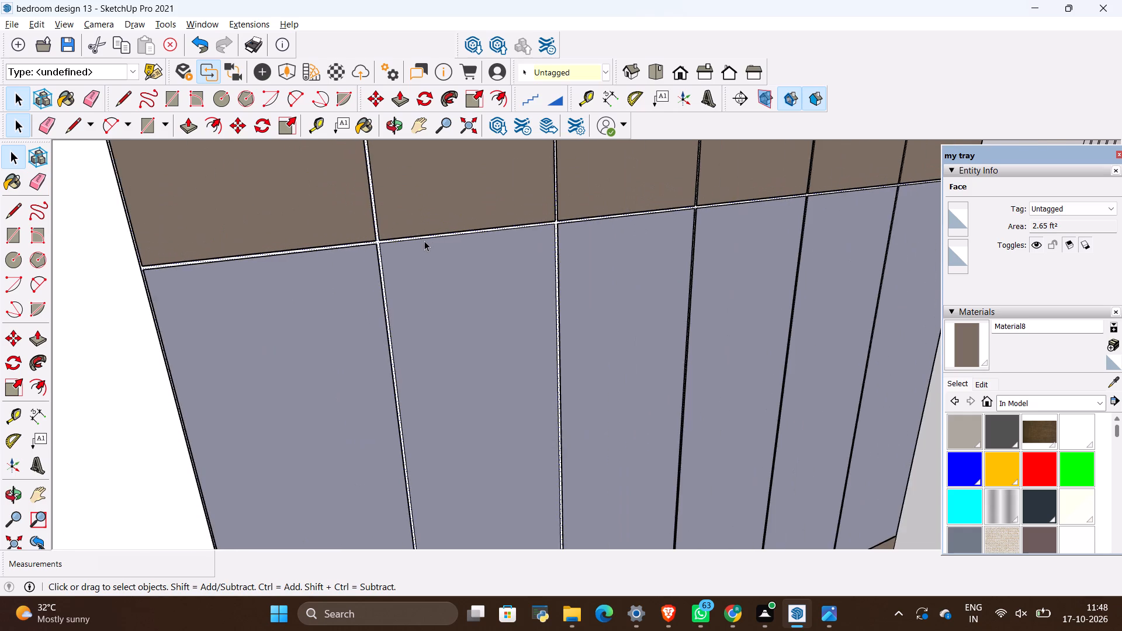
scroll(424, 241, down, 11)
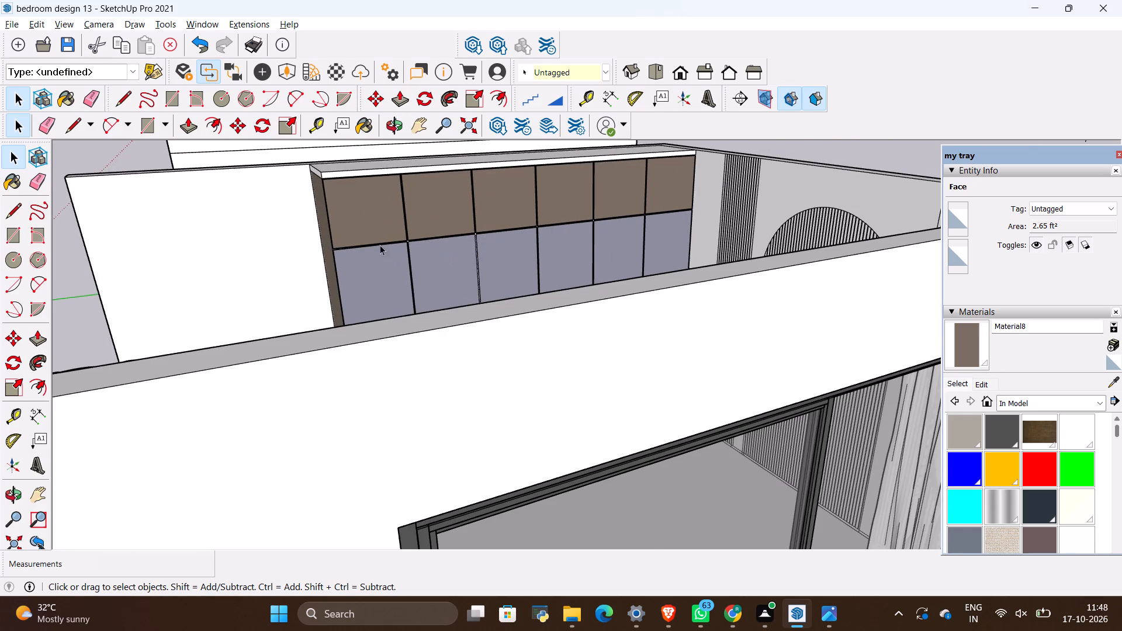
middle_drag(379, 249, 420, 261)
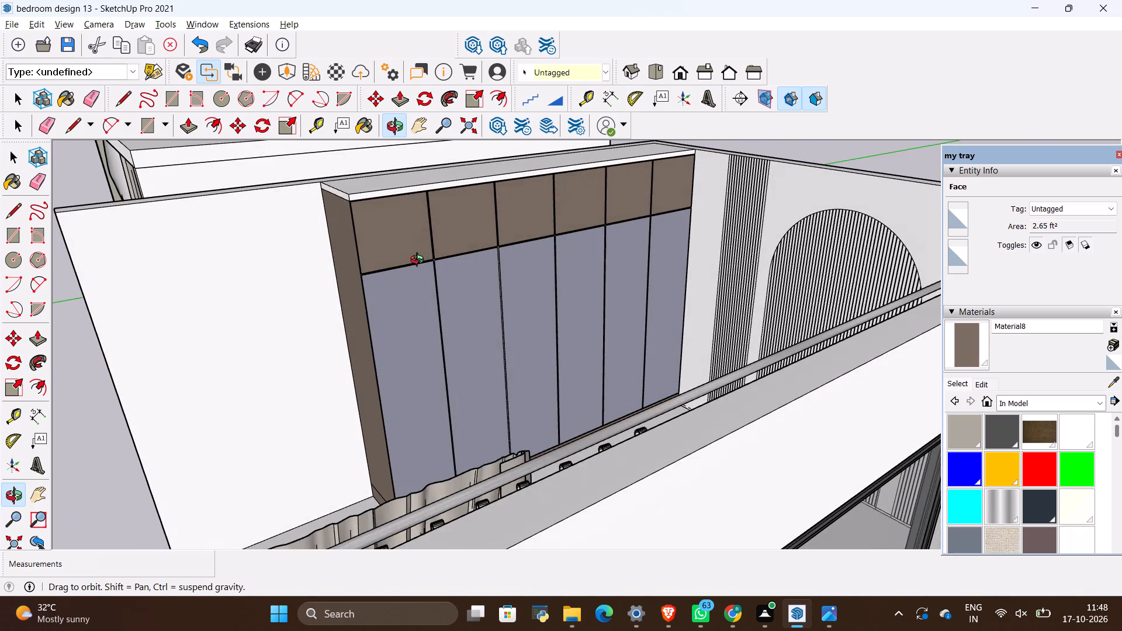
middle_drag(420, 261, 420, 264)
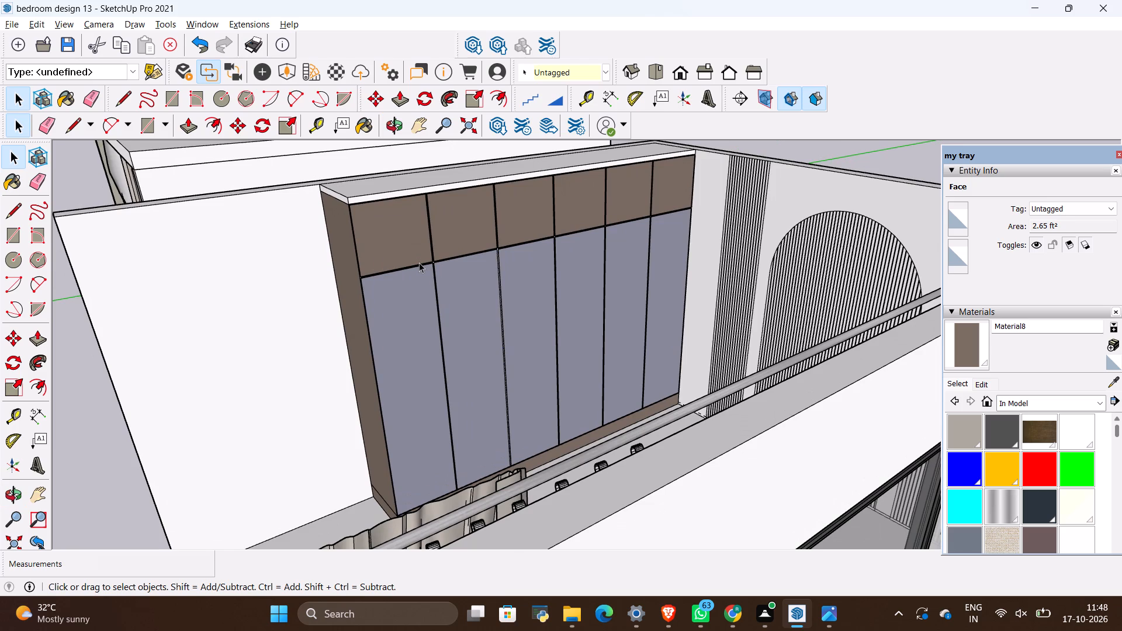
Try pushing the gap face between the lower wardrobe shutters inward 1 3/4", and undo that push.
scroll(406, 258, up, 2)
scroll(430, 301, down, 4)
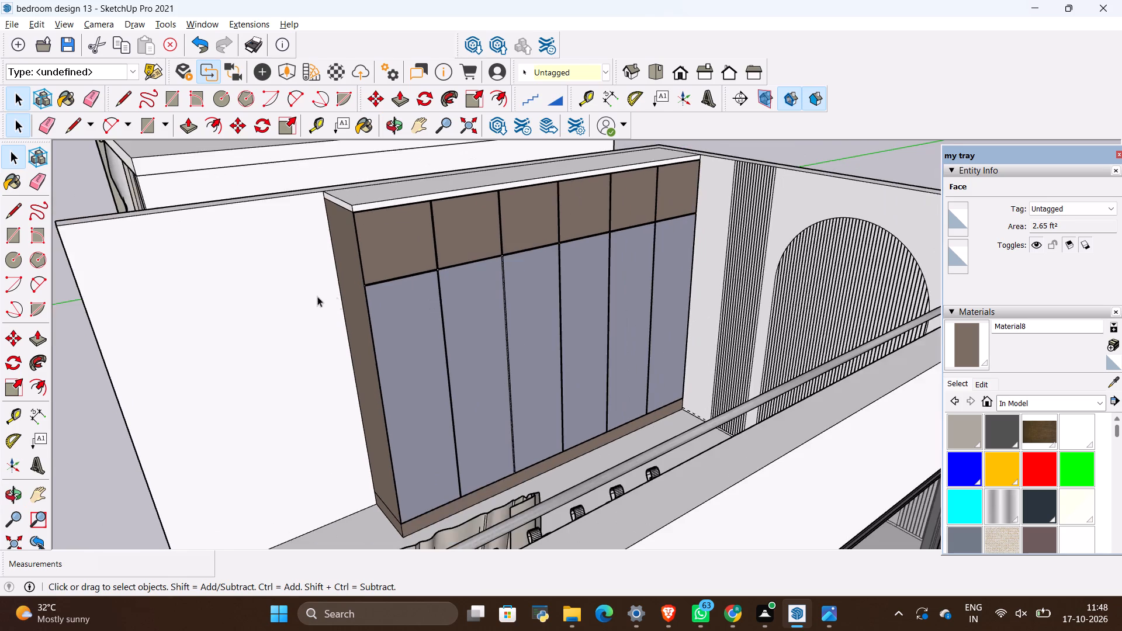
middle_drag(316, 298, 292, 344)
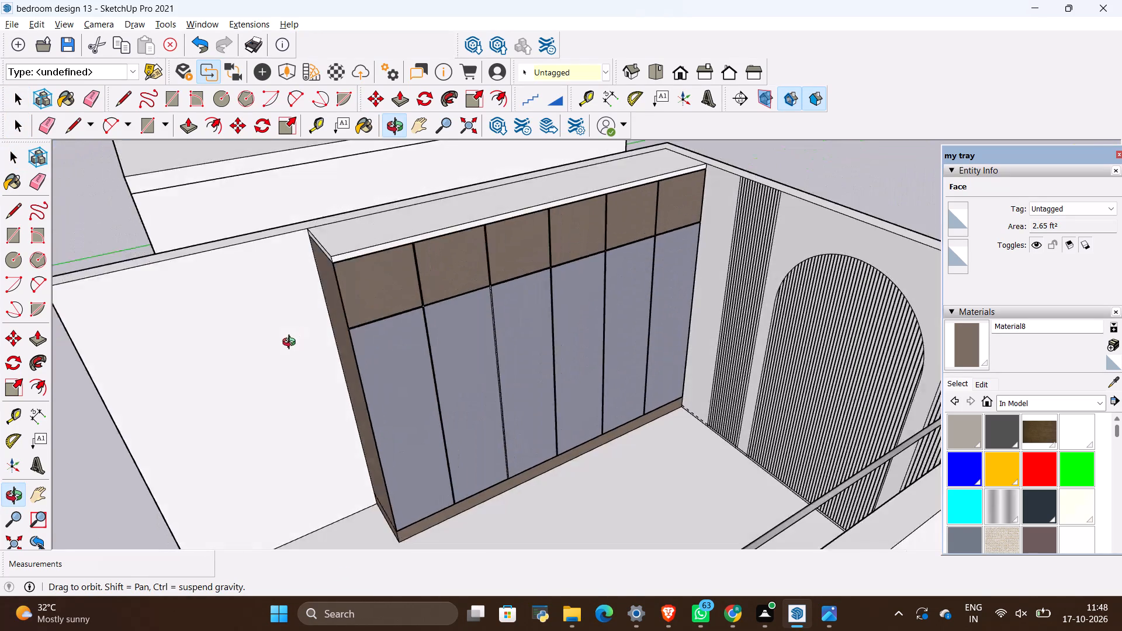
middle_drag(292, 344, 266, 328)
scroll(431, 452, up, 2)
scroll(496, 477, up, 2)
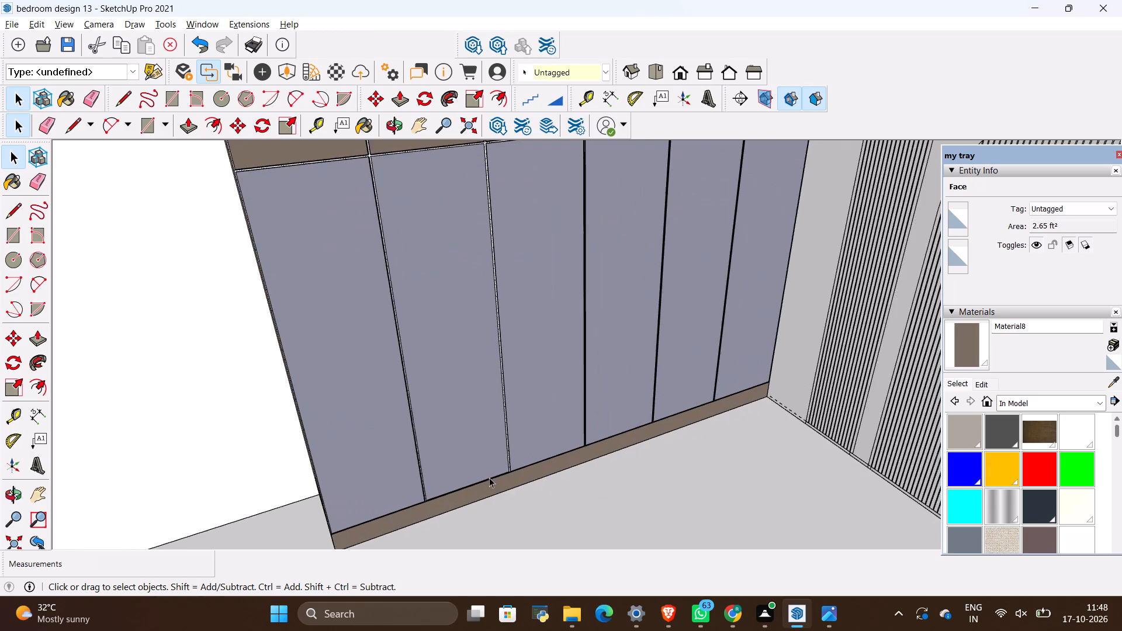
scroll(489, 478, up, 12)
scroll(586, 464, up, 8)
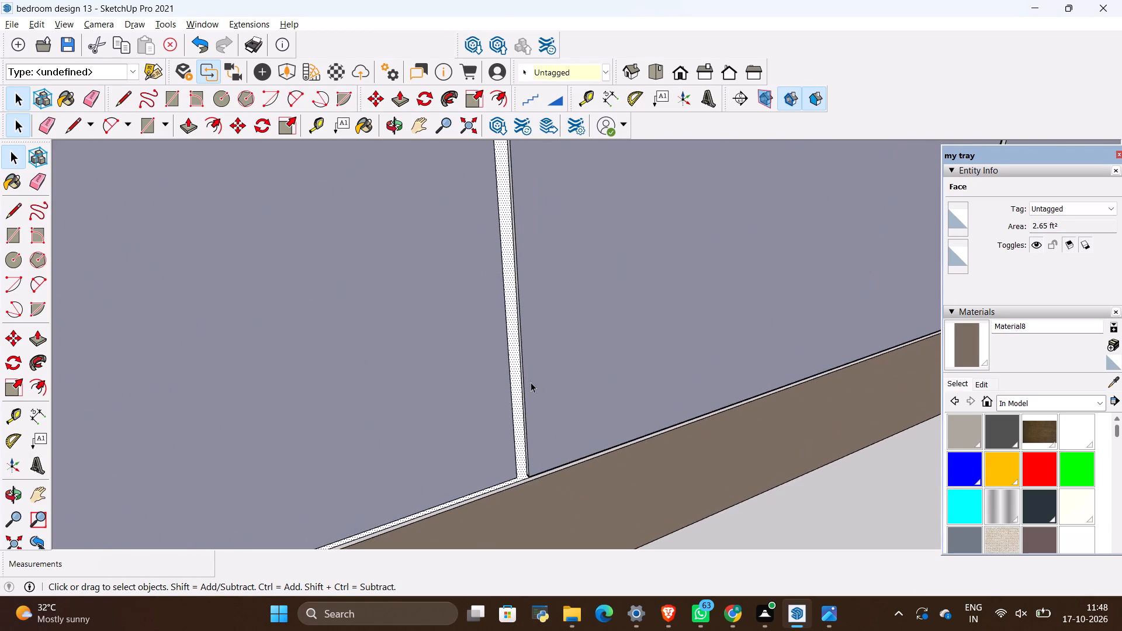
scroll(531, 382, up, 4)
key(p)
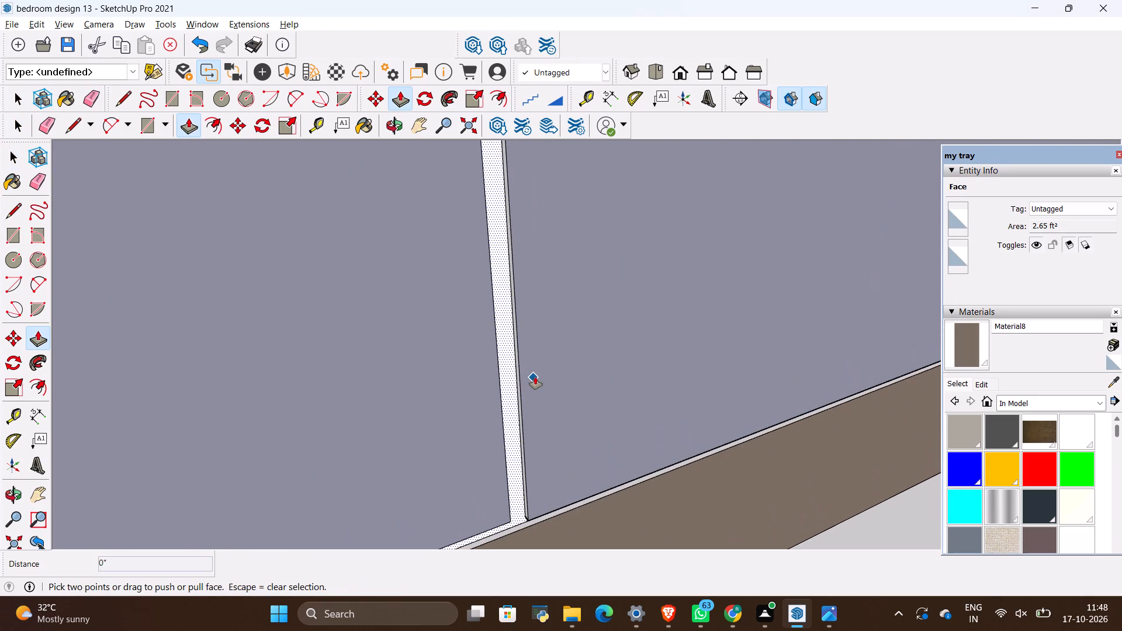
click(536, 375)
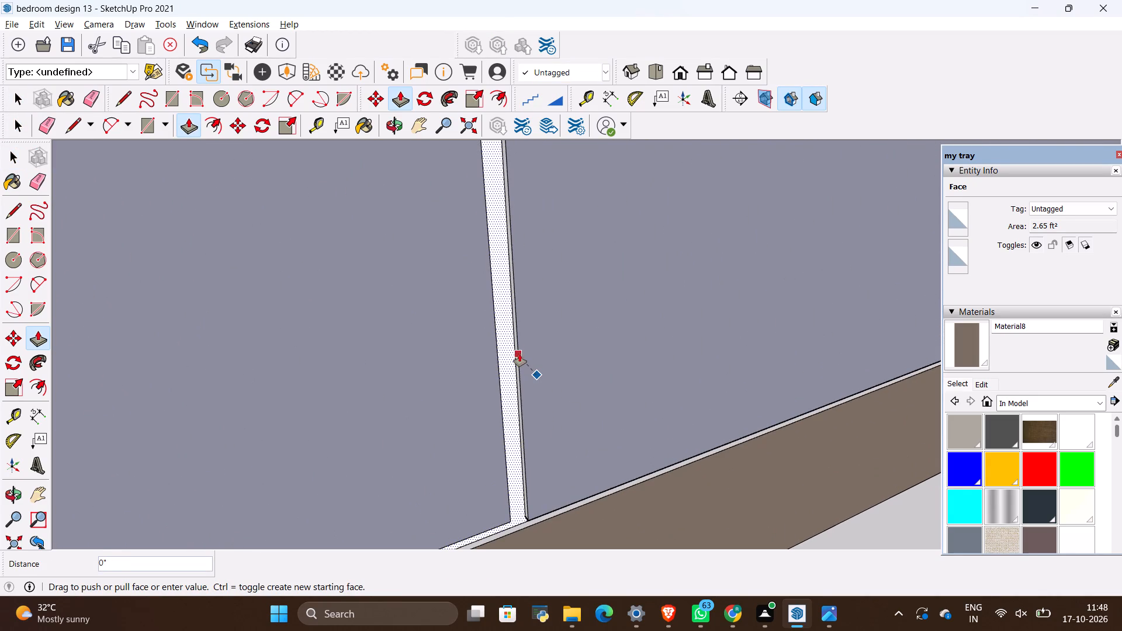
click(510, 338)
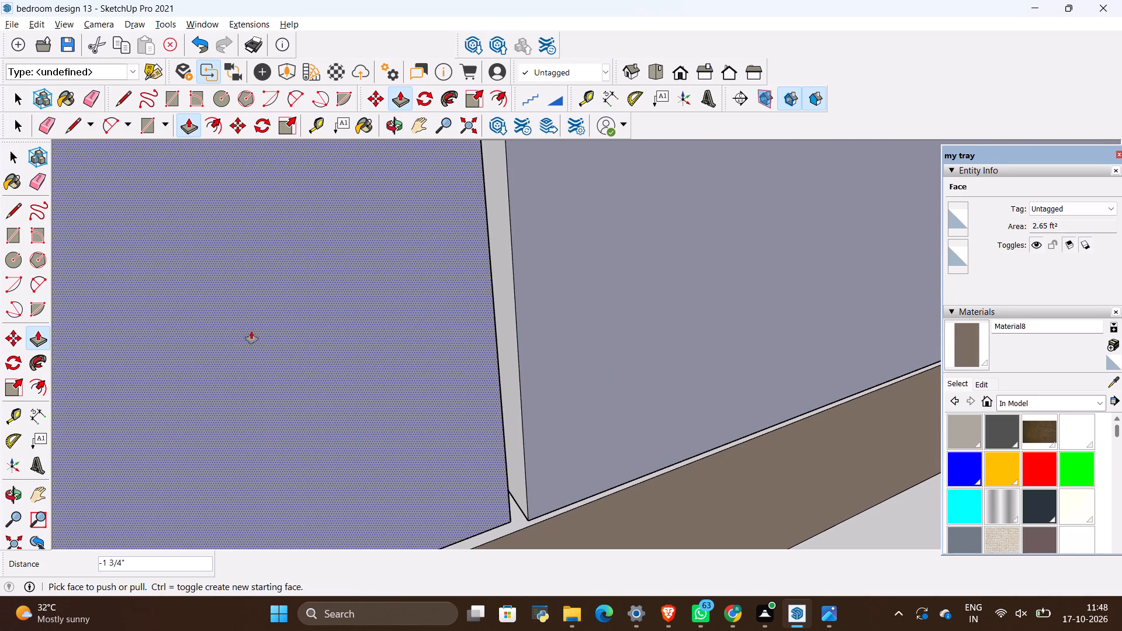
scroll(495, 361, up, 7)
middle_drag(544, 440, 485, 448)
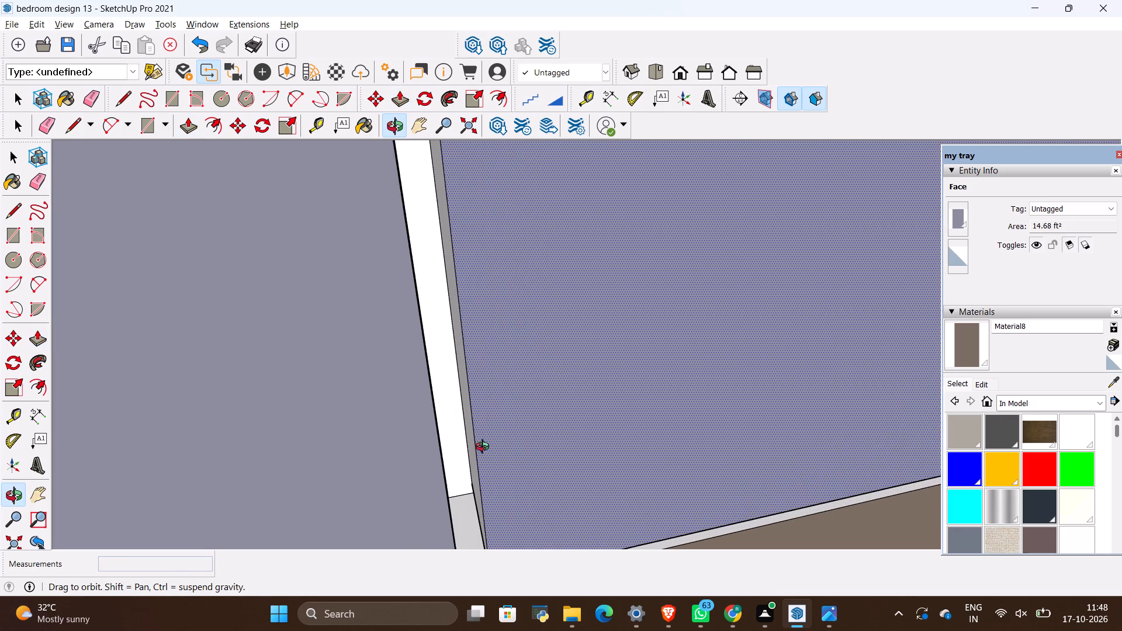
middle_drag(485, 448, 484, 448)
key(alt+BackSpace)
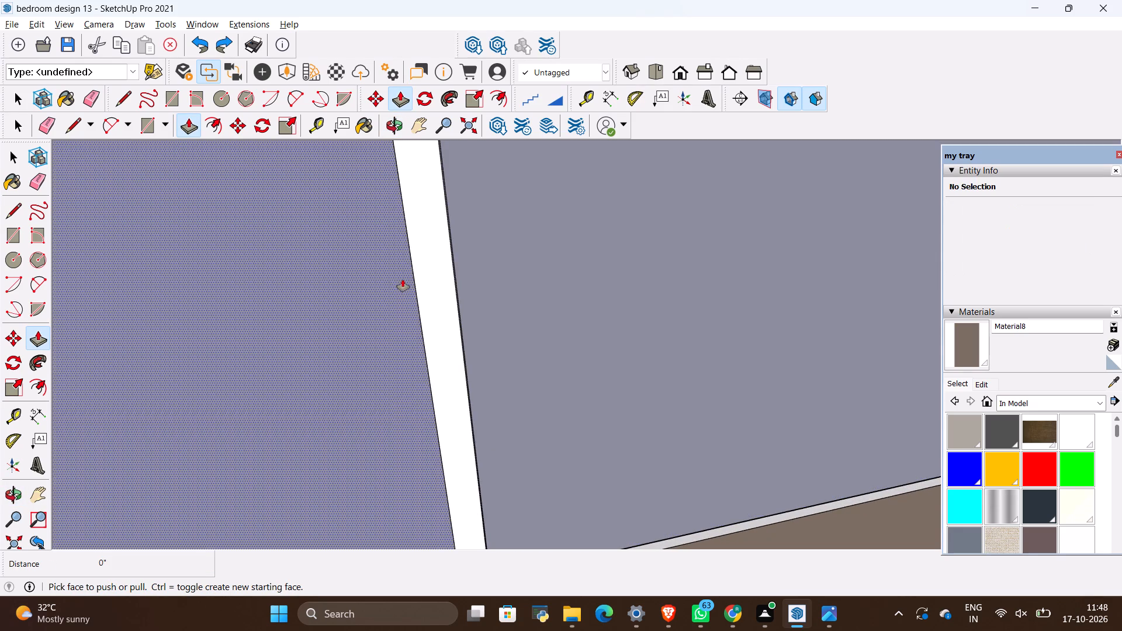
Push the third lower wardrobe shutter face inward about 3/16" and the second lower shutter face another 1/4".
scroll(471, 294, up, 1)
click(471, 294)
click(444, 277)
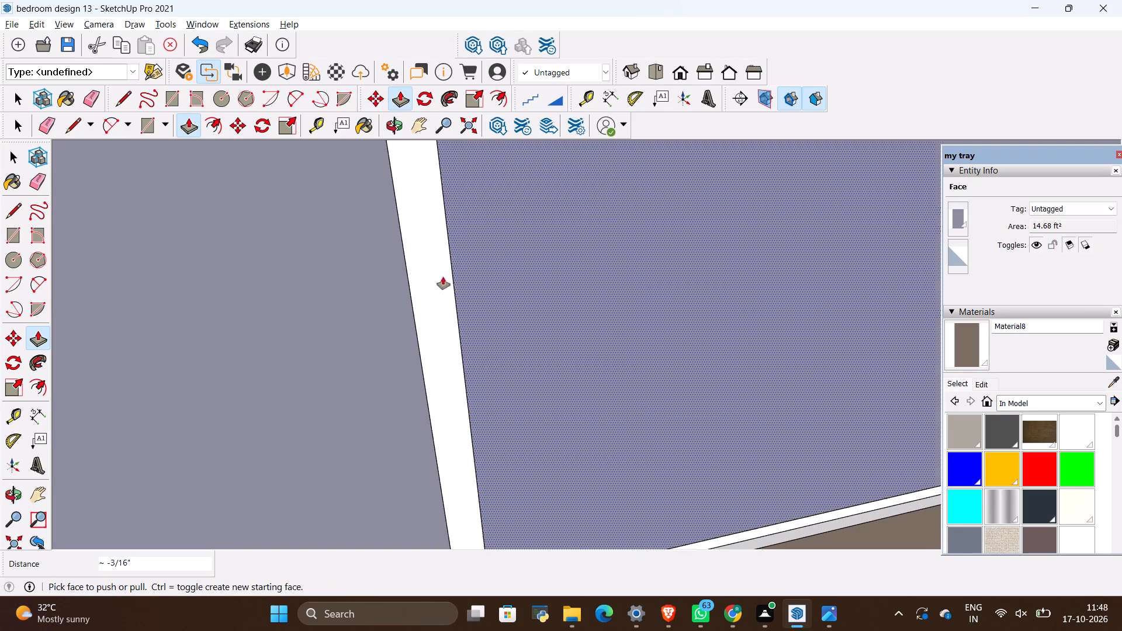
click(378, 292)
click(417, 276)
middle_drag(452, 294, 421, 308)
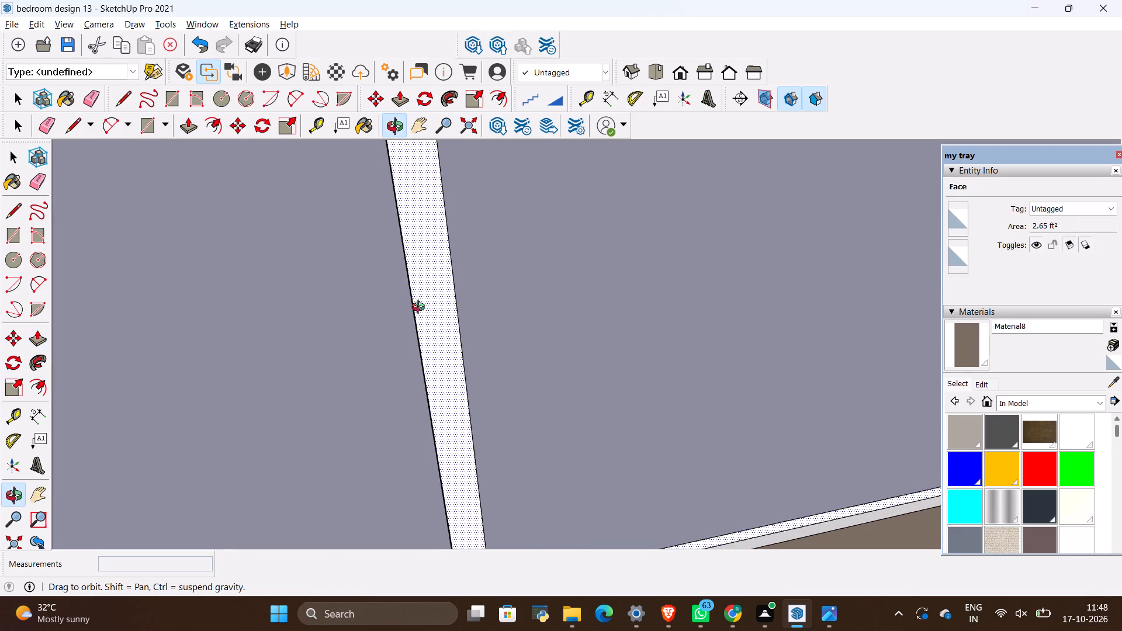
middle_drag(421, 308, 479, 365)
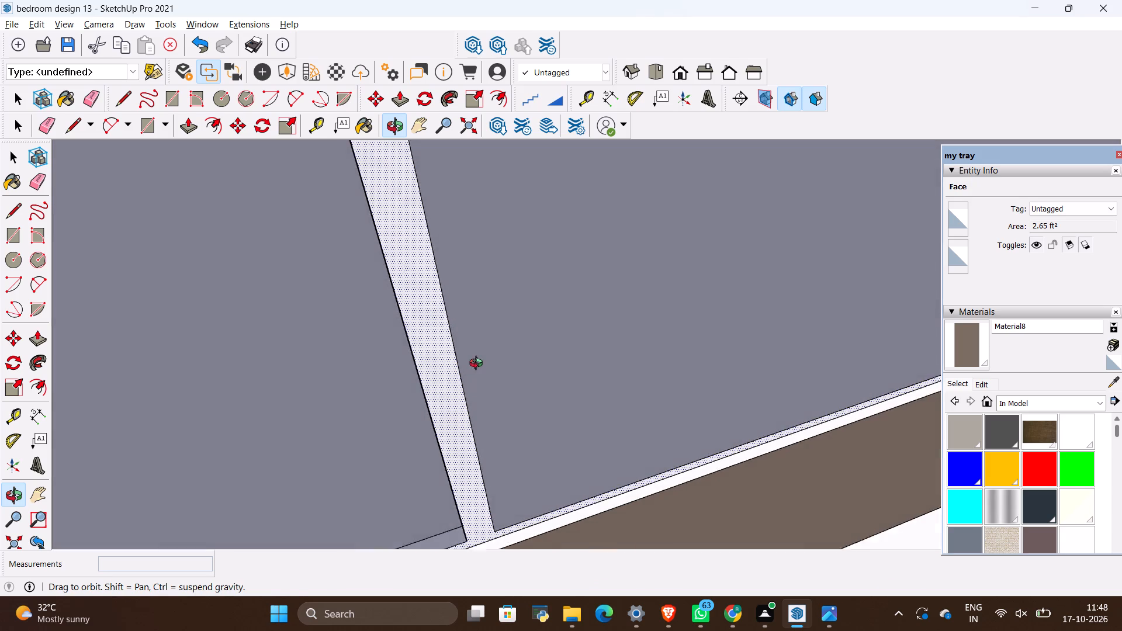
middle_drag(479, 365, 480, 360)
scroll(480, 352, down, 5)
scroll(479, 342, down, 18)
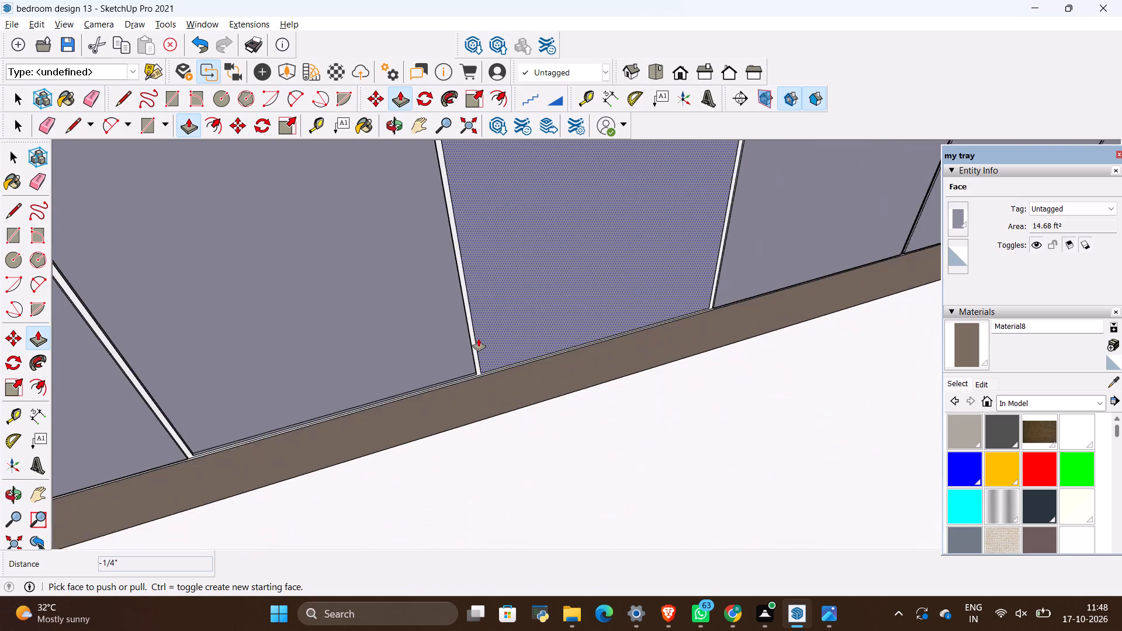
Pull the wardrobe's second lower shutter face outward 1/4", level with the gap face between the shutters.
scroll(479, 338, down, 20)
scroll(479, 338, down, 5)
scroll(454, 164, up, 7)
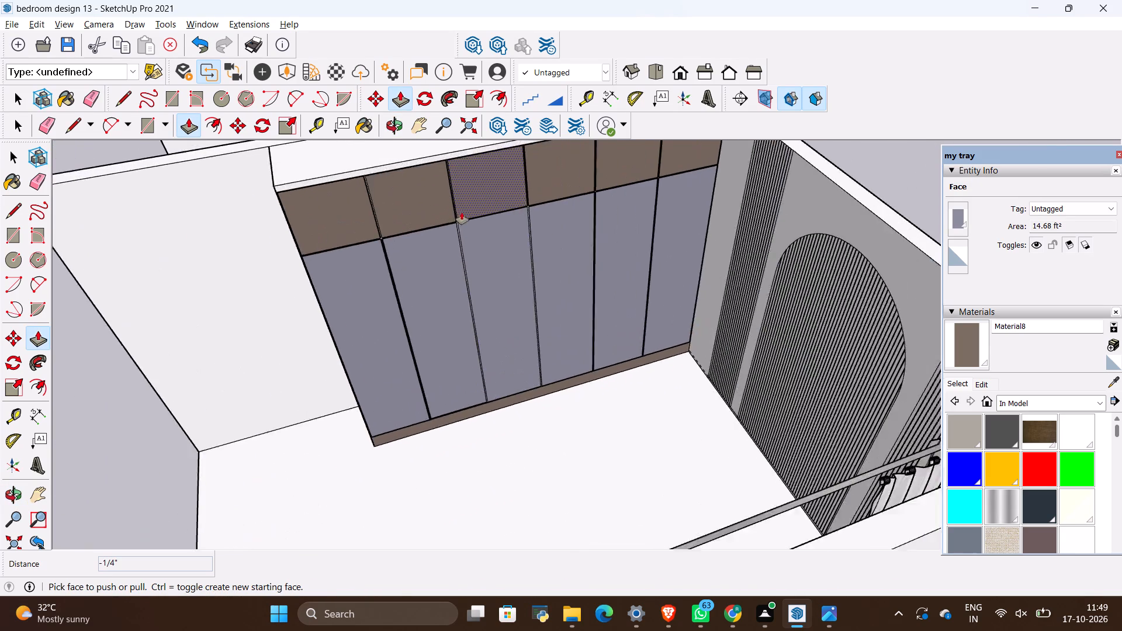
scroll(462, 212, up, 20)
scroll(462, 212, up, 9)
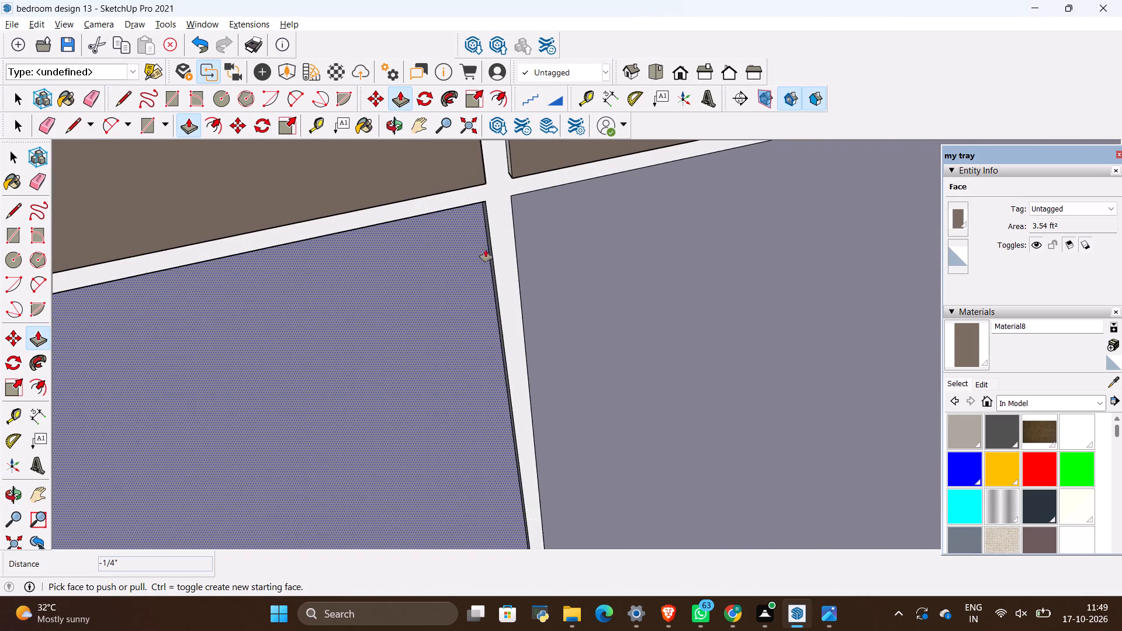
click(481, 213)
click(510, 203)
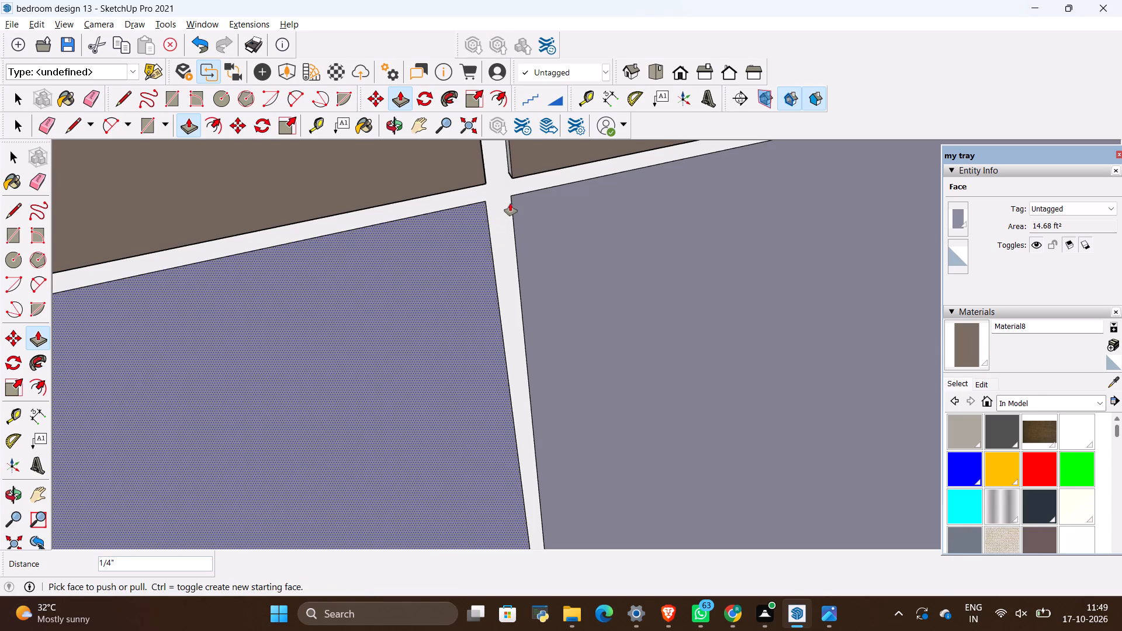
key(space)
click(507, 218)
Place a horizontal guide 1' above the bottom edge of the wardrobe's second and third lower shutters.
scroll(441, 208, down, 15)
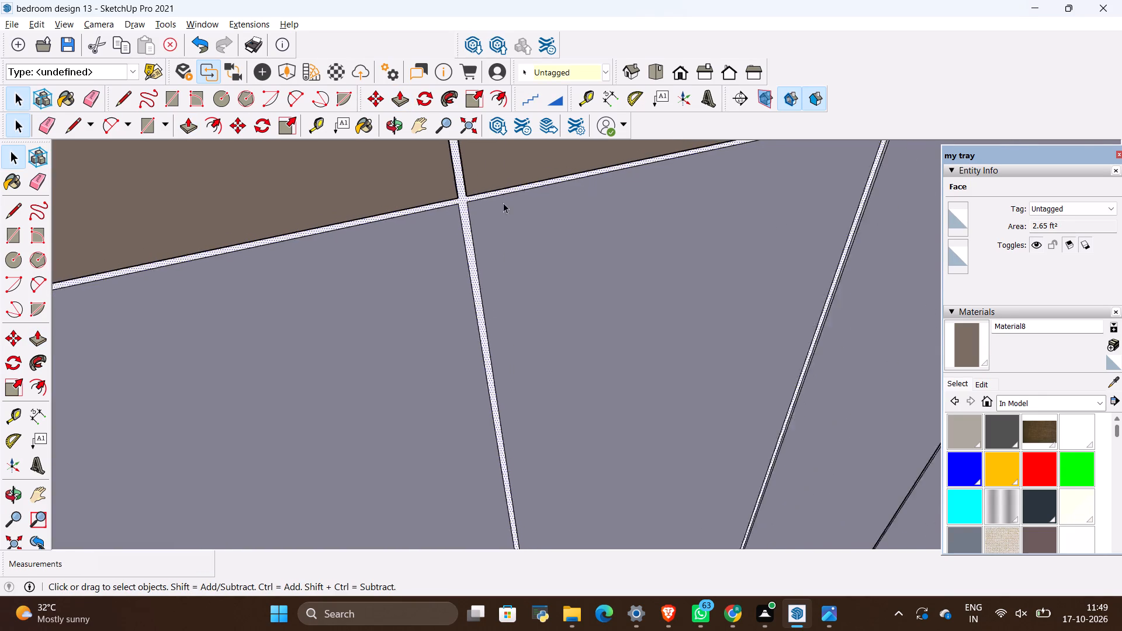
scroll(503, 203, down, 1)
scroll(619, 268, down, 11)
scroll(565, 289, down, 2)
middle_drag(577, 377, 545, 313)
scroll(513, 446, up, 16)
scroll(549, 427, up, 7)
scroll(473, 369, up, 7)
key(t)
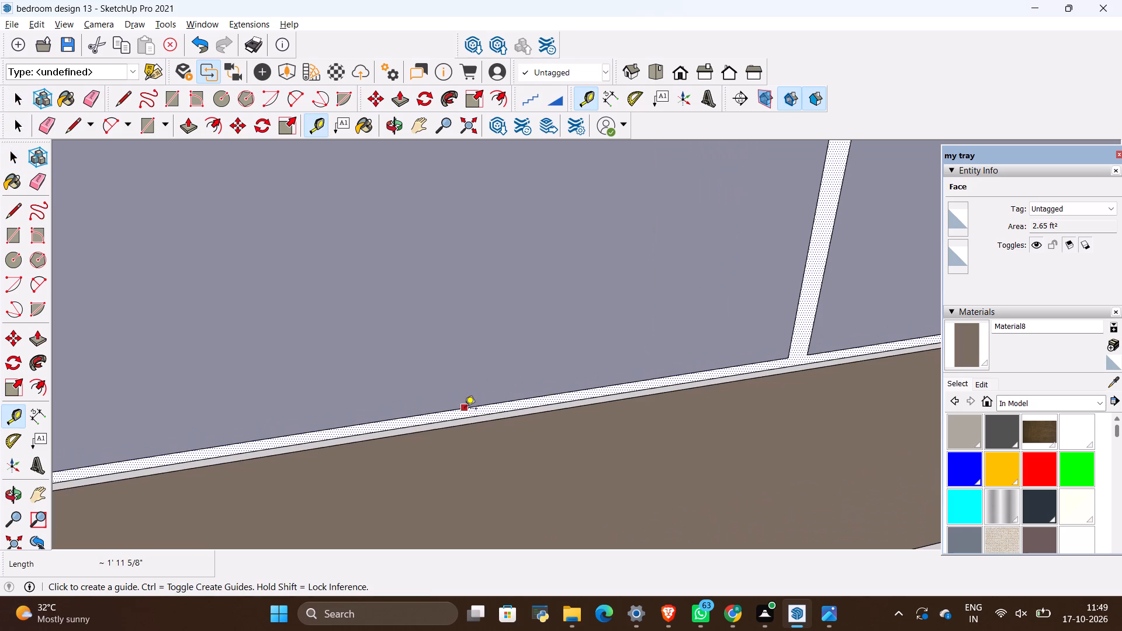
click(465, 410)
scroll(482, 351, down, 9)
scroll(482, 316, down, 12)
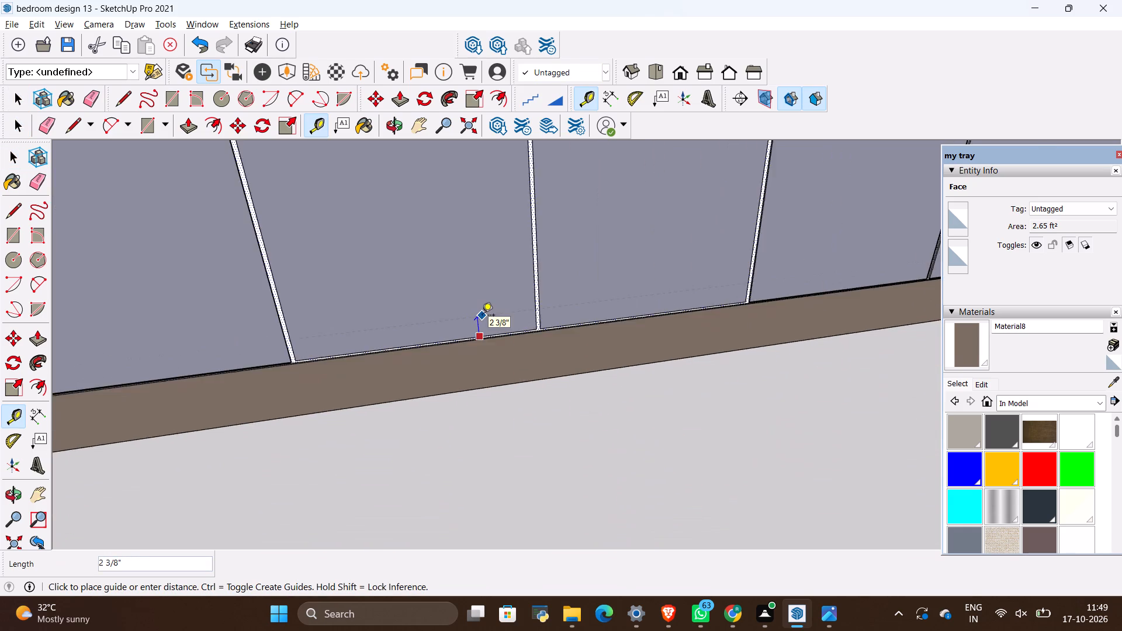
scroll(482, 316, down, 17)
scroll(482, 315, down, 10)
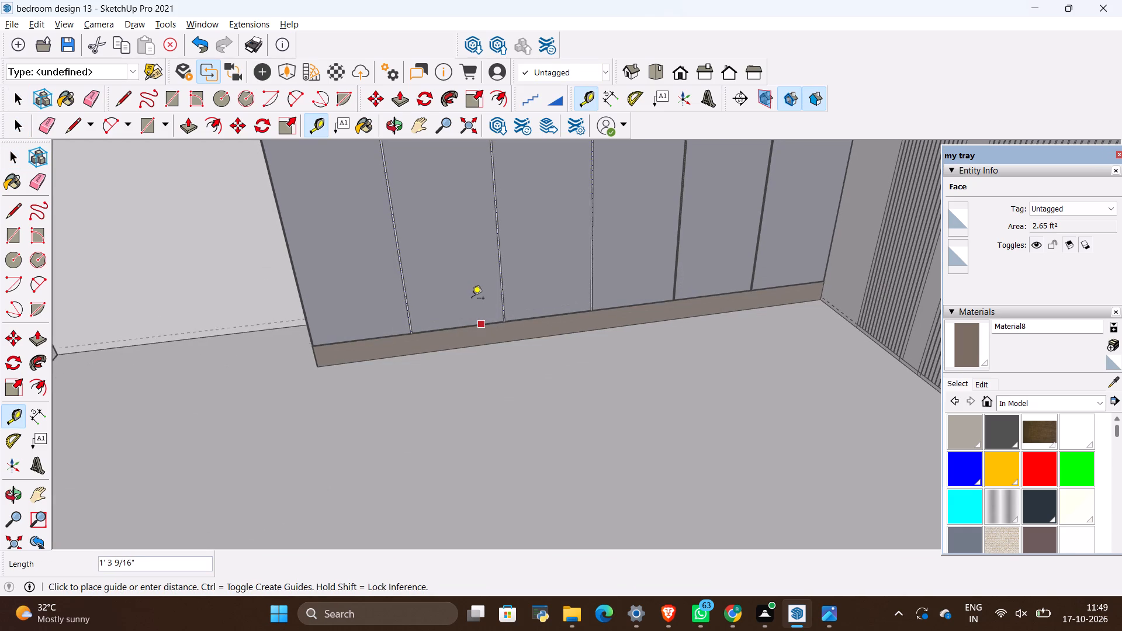
scroll(472, 305, down, 5)
shift+middle_drag(475, 306, 487, 498)
middle_drag(486, 376, 505, 283)
scroll(498, 274, down, 4)
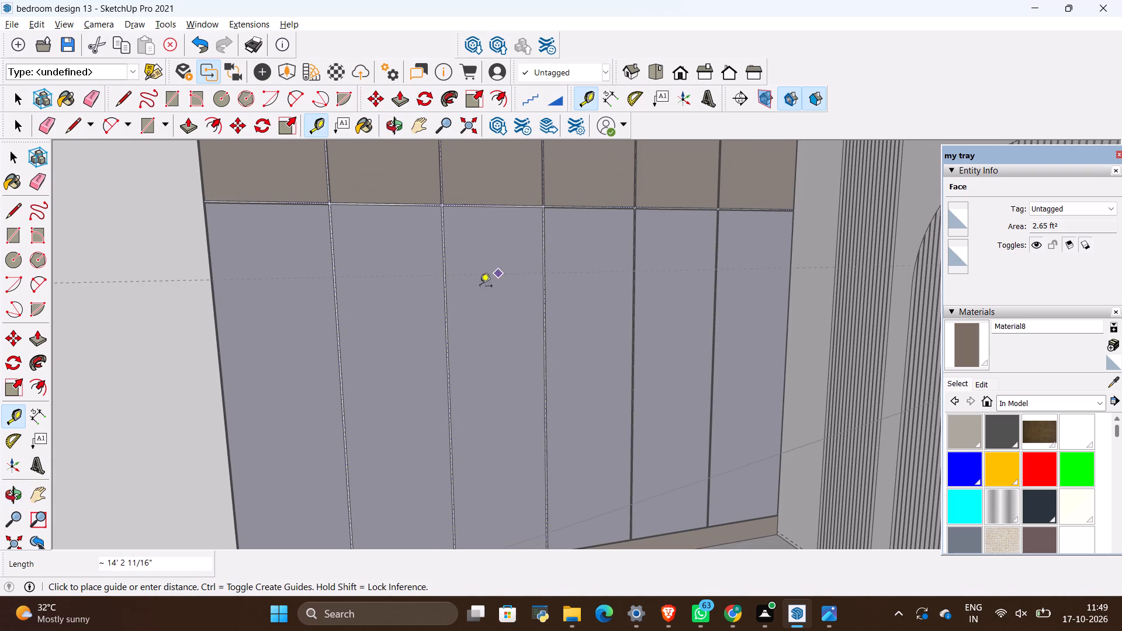
scroll(368, 378, down, 9)
scroll(423, 342, down, 5)
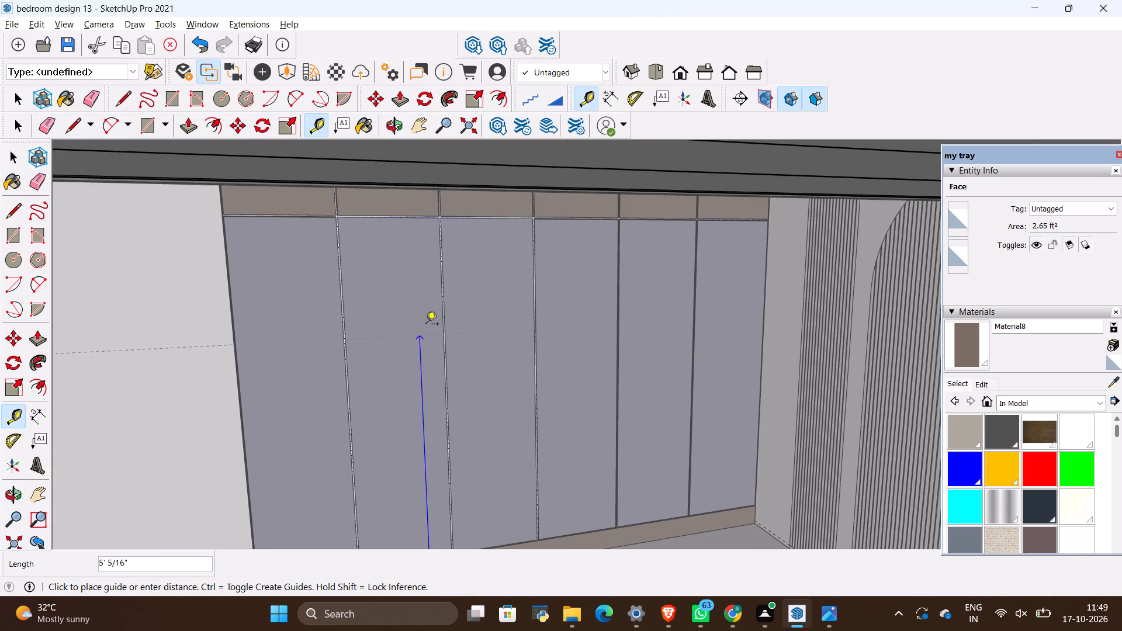
scroll(433, 306, down, 5)
middle_drag(538, 346, 528, 469)
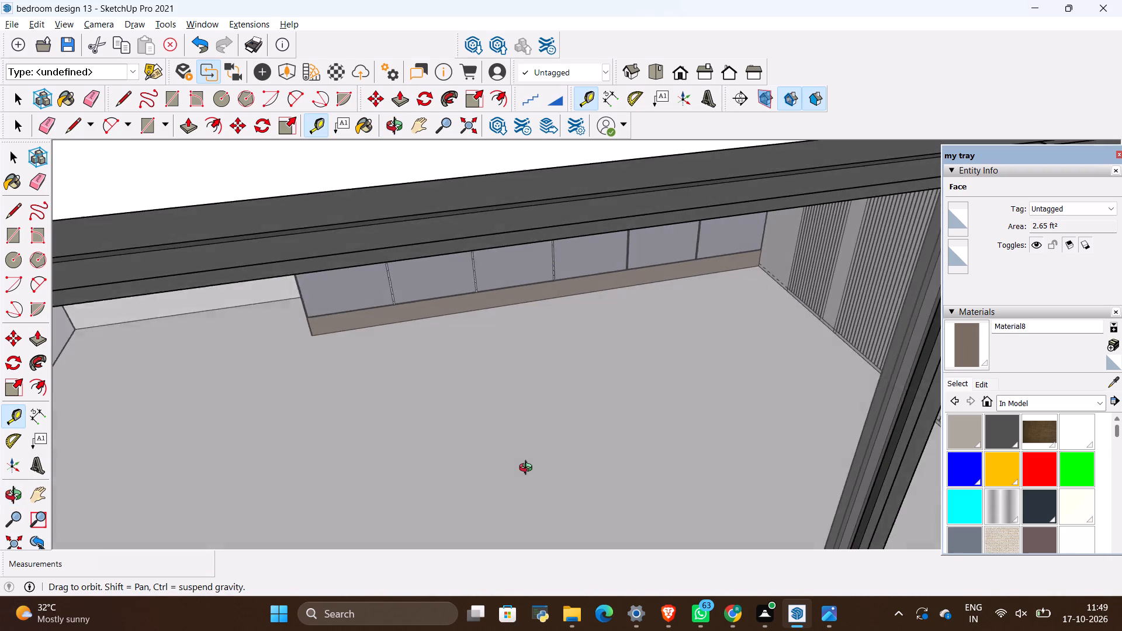
middle_drag(528, 469, 526, 292)
scroll(580, 372, down, 12)
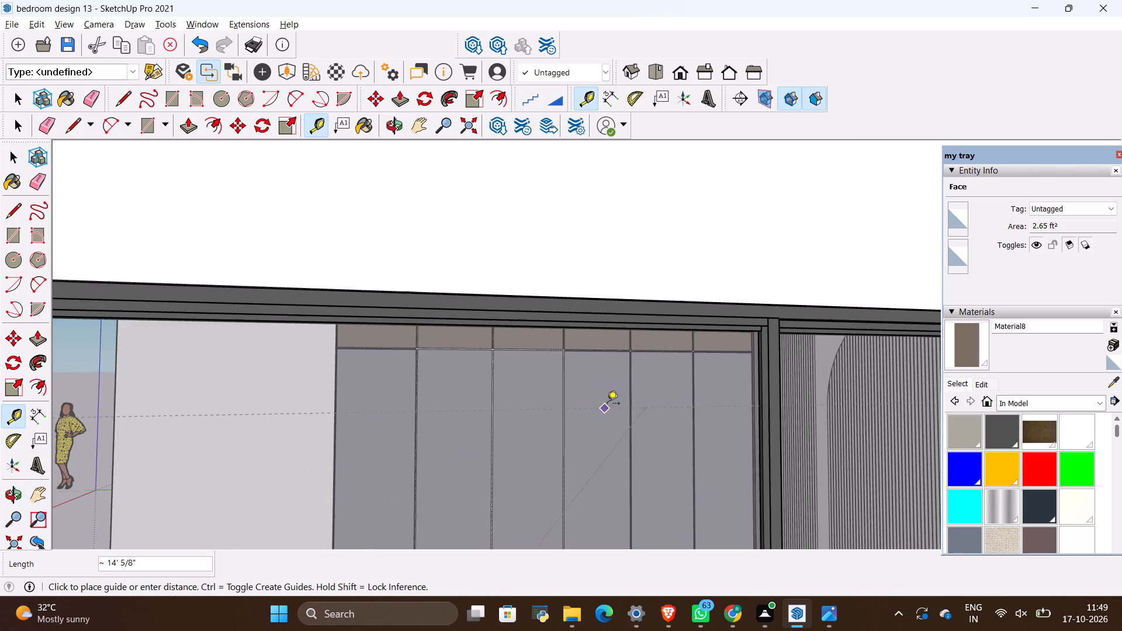
scroll(607, 404, down, 19)
scroll(625, 203, up, 1)
middle_drag(625, 203, 605, 325)
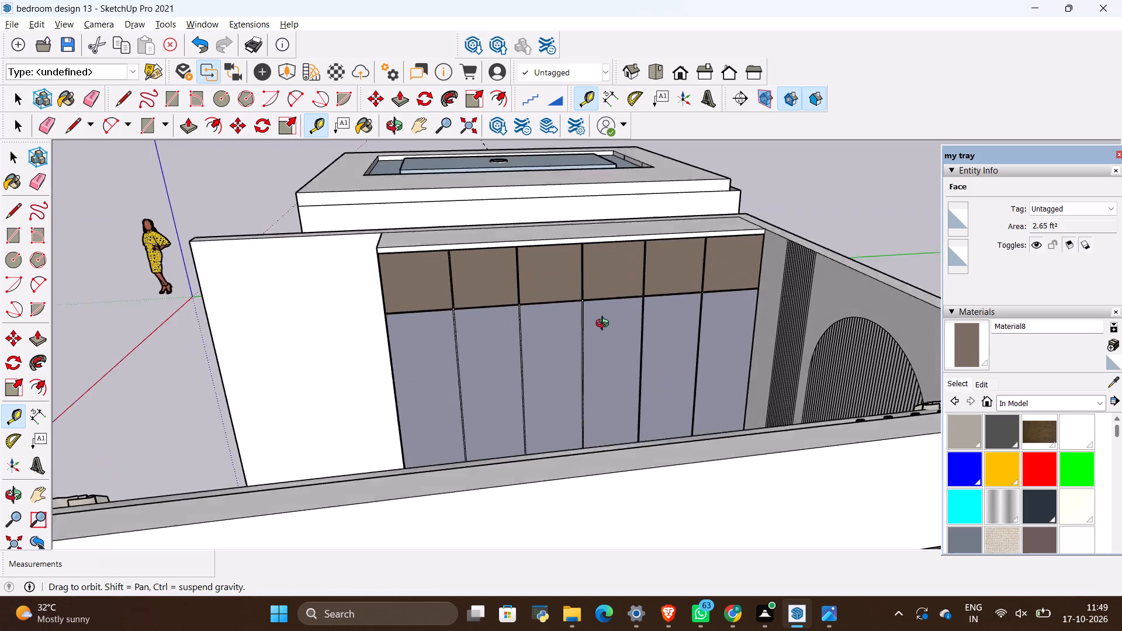
middle_drag(605, 325, 599, 413)
scroll(486, 367, up, 9)
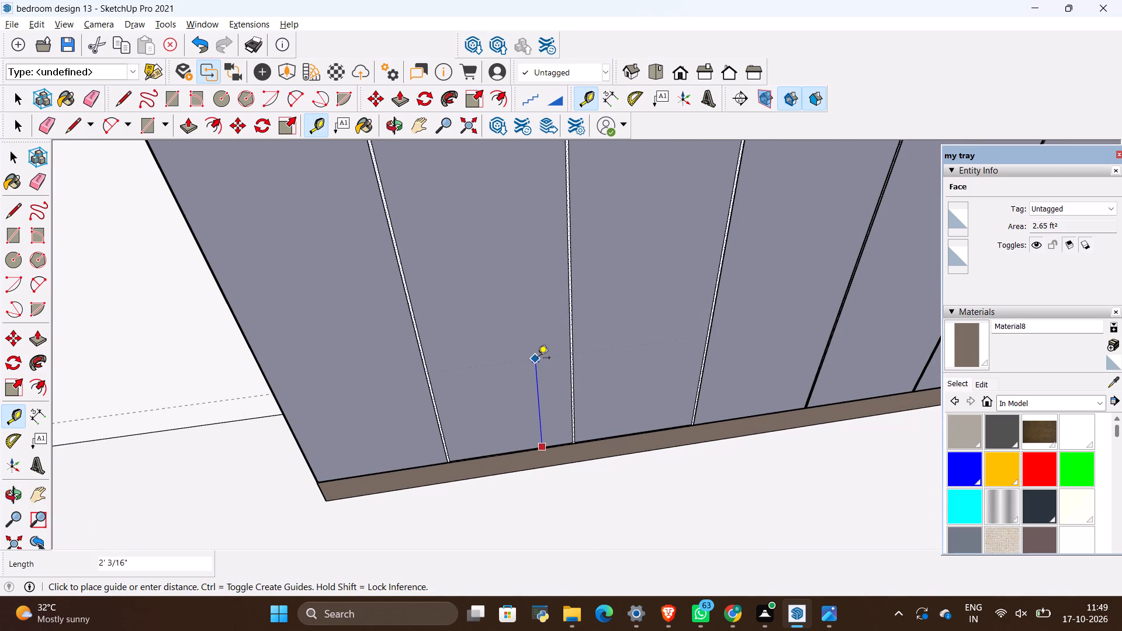
key(BackSpace)
text(1')
key(Return)
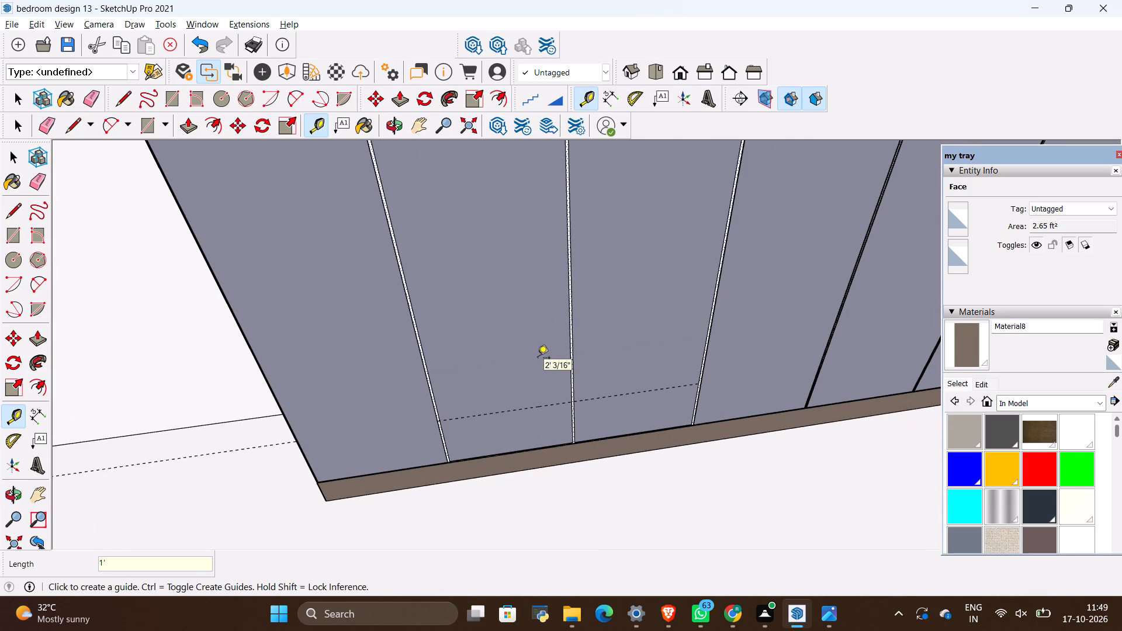
Add two more horizontal guides above the first one on the lower shutters, each spaced 1' from the guide below.
click(546, 408)
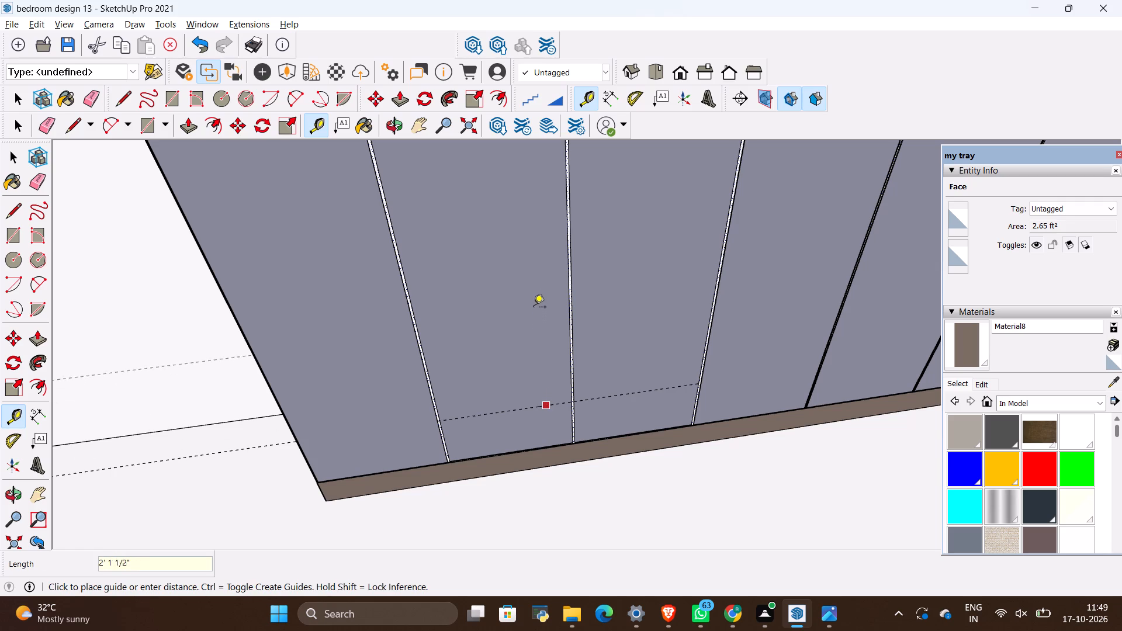
key(BackSpace)
text(1')
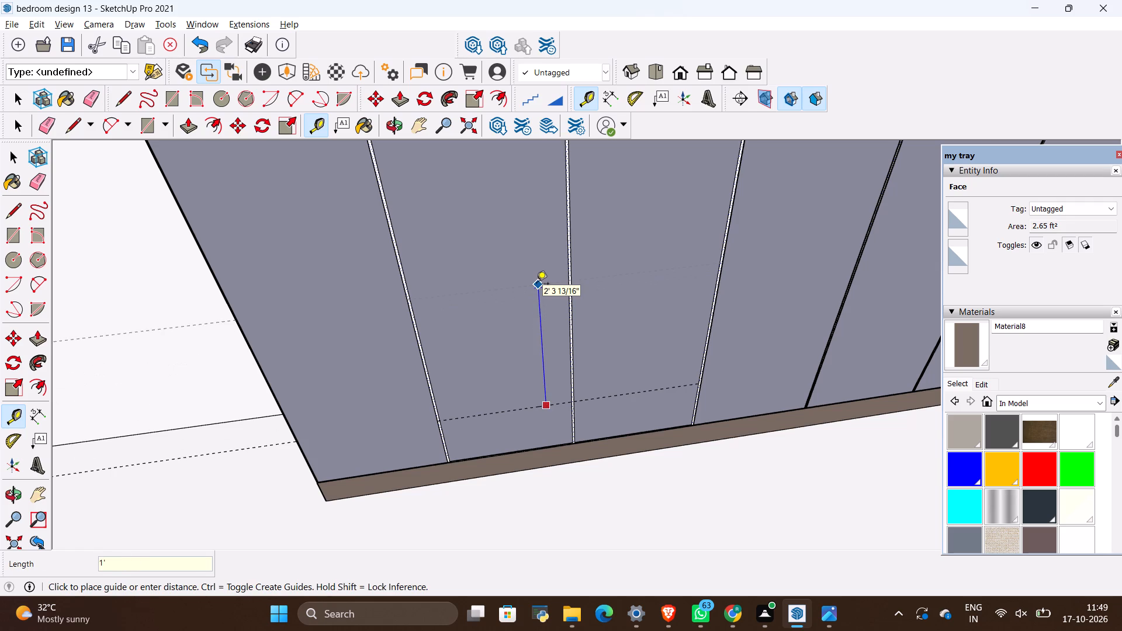
key(Return)
key(backslash)
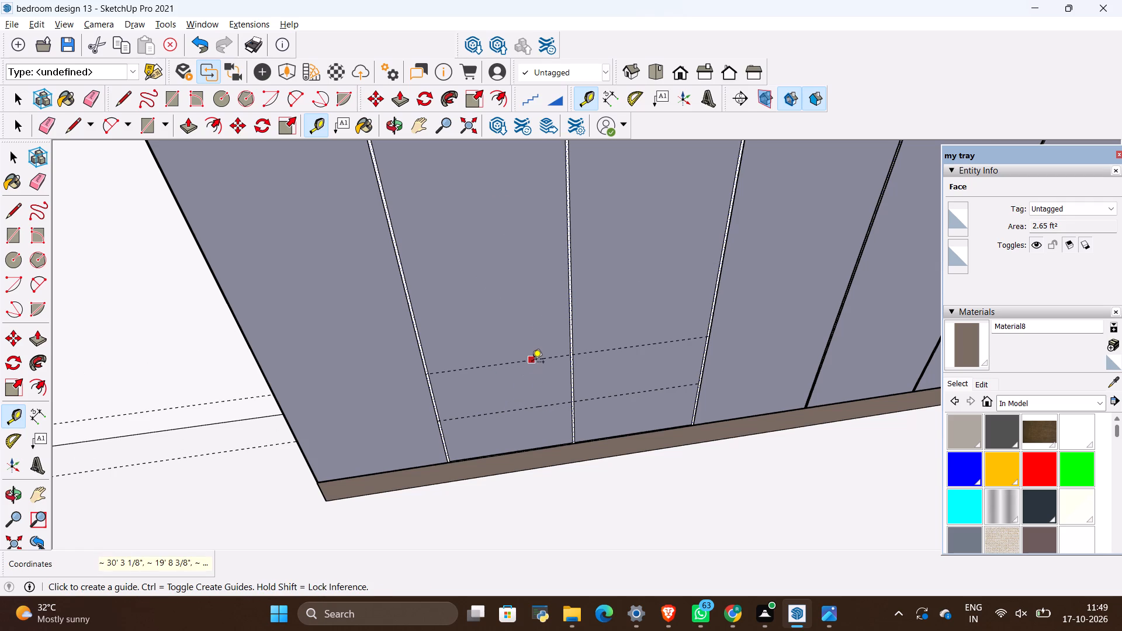
click(532, 363)
key(BackSpace)
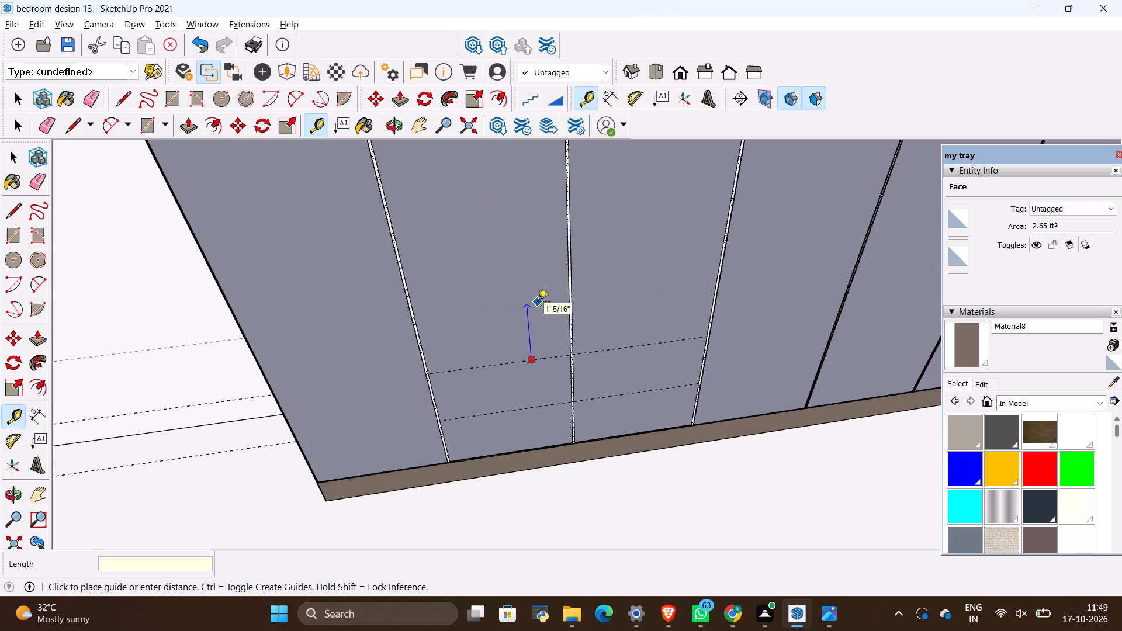
text(1')
key(Return)
key(space)
Draw a rectangle 1' high and about 1' 11 5/8" wide across the second lower shutter's base, up to the lowest guide.
click(537, 301)
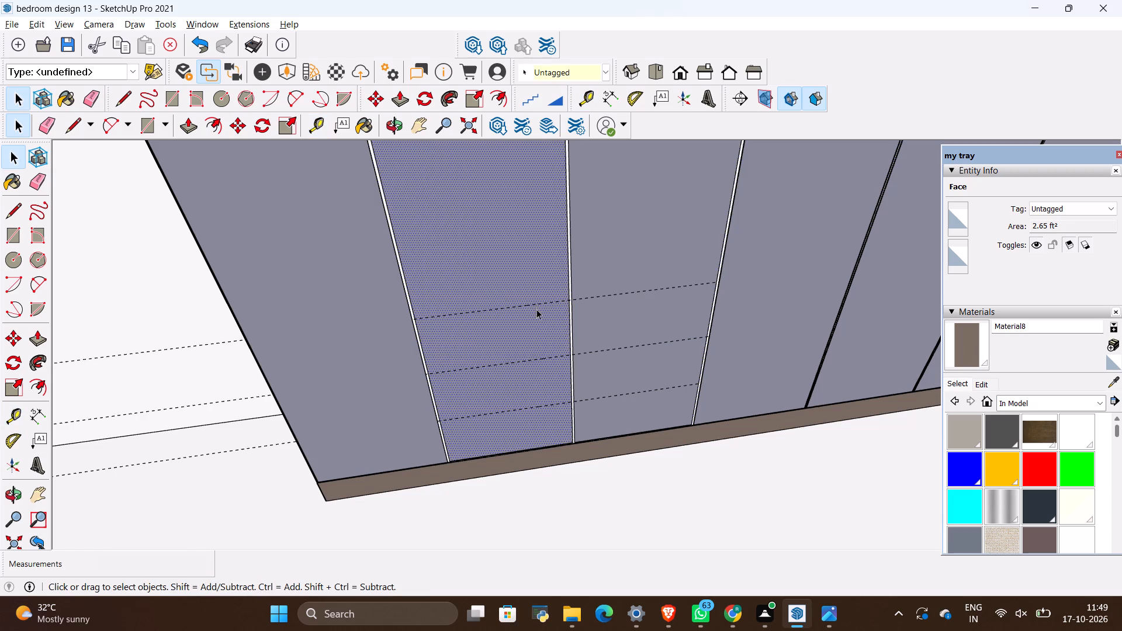
scroll(536, 310, down, 4)
middle_drag(606, 296, 605, 289)
middle_drag(597, 252, 583, 245)
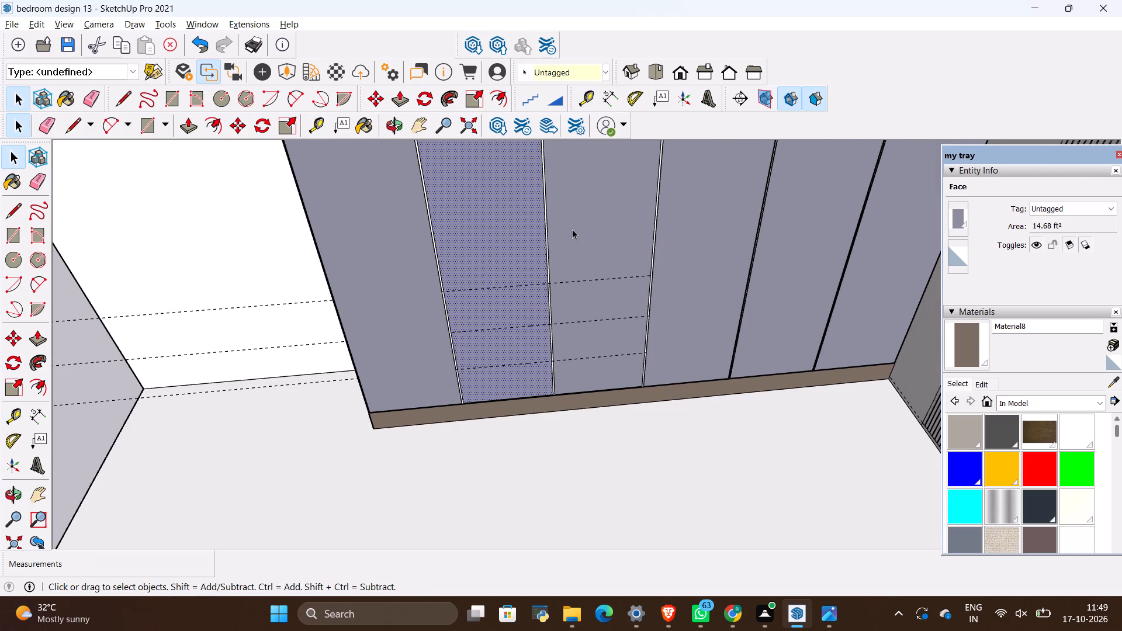
scroll(524, 184, up, 3)
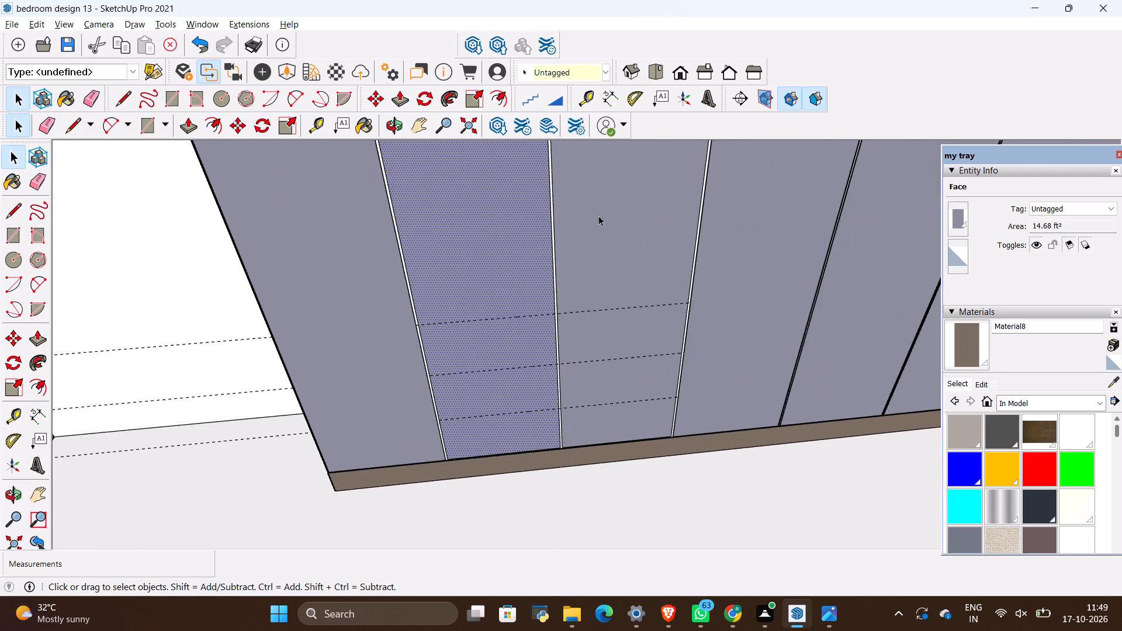
scroll(633, 247, up, 7)
scroll(642, 344, down, 5)
middle_drag(645, 412, 661, 332)
scroll(647, 412, down, 1)
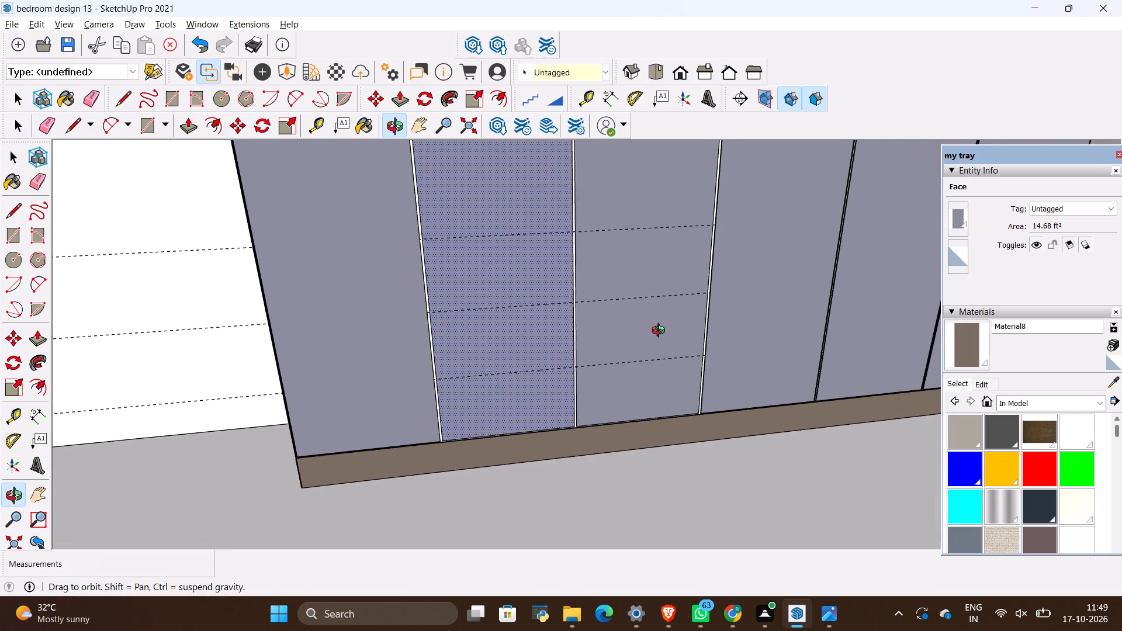
middle_drag(661, 332, 572, 367)
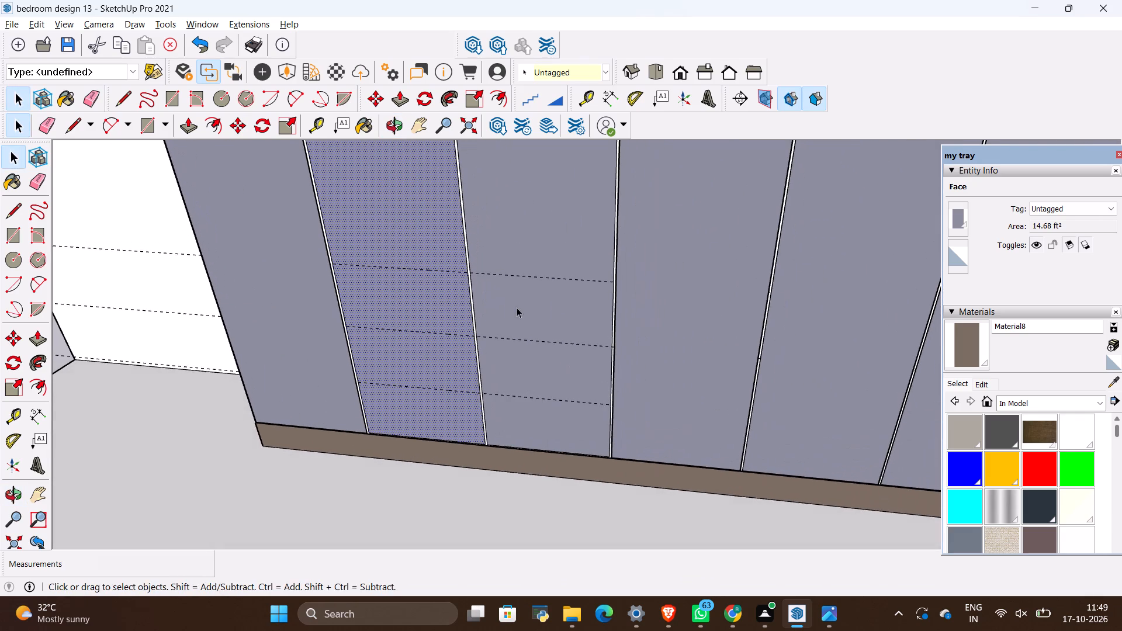
key(r)
scroll(391, 287, up, 4)
scroll(430, 471, up, 4)
scroll(411, 270, down, 5)
scroll(429, 486, up, 6)
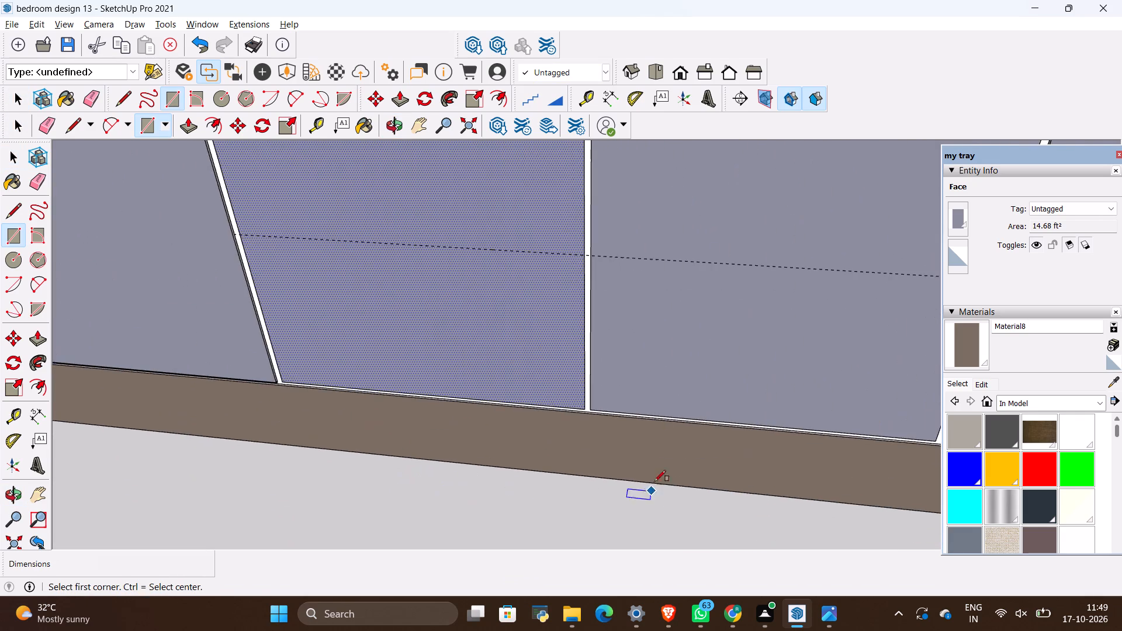
scroll(625, 384, up, 4)
scroll(153, 221, up, 3)
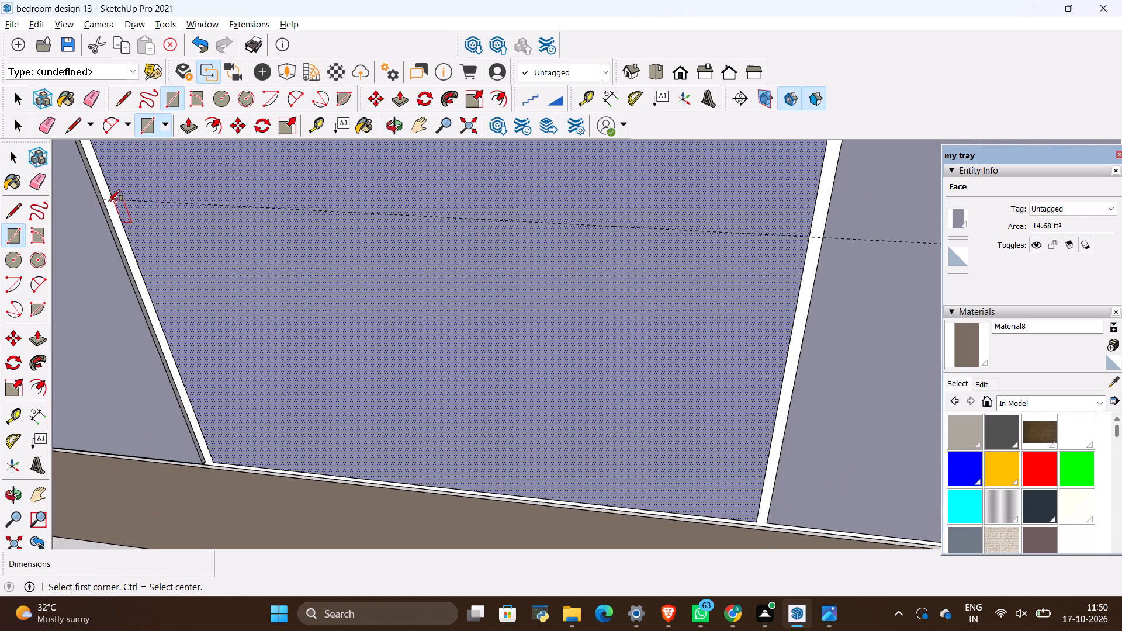
click(109, 201)
scroll(254, 296, down, 4)
scroll(763, 554, up, 3)
scroll(631, 441, up, 8)
click(566, 445)
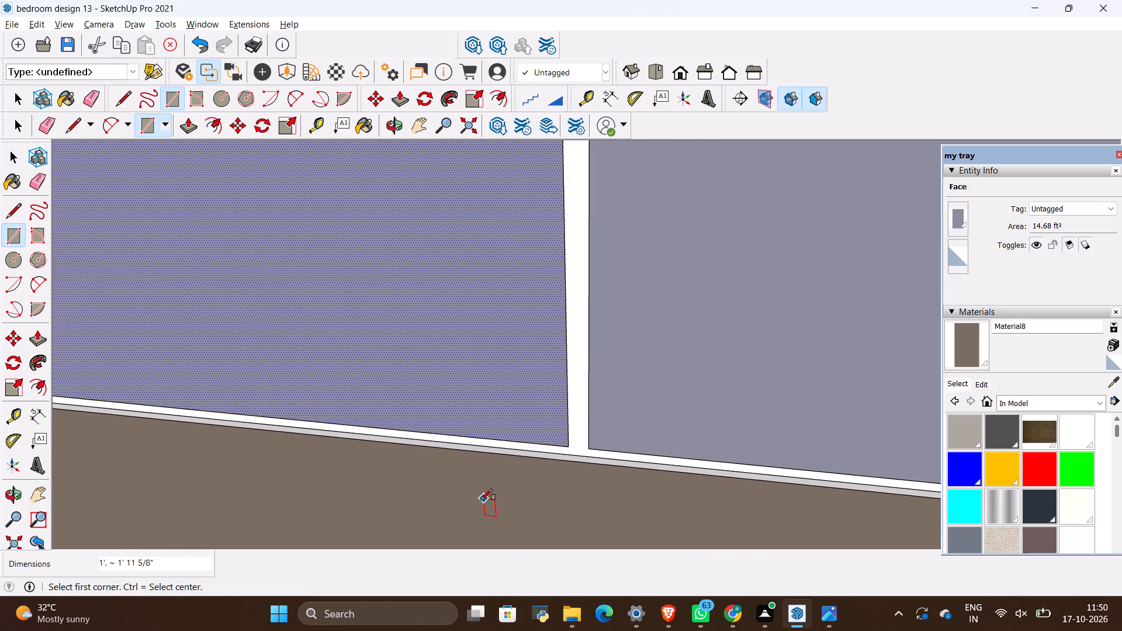
Draw a matching 1' by about 1' 11 5/8" rectangle across the third lower shutter's base, below the lowest guide.
scroll(481, 500, down, 18)
scroll(550, 386, up, 8)
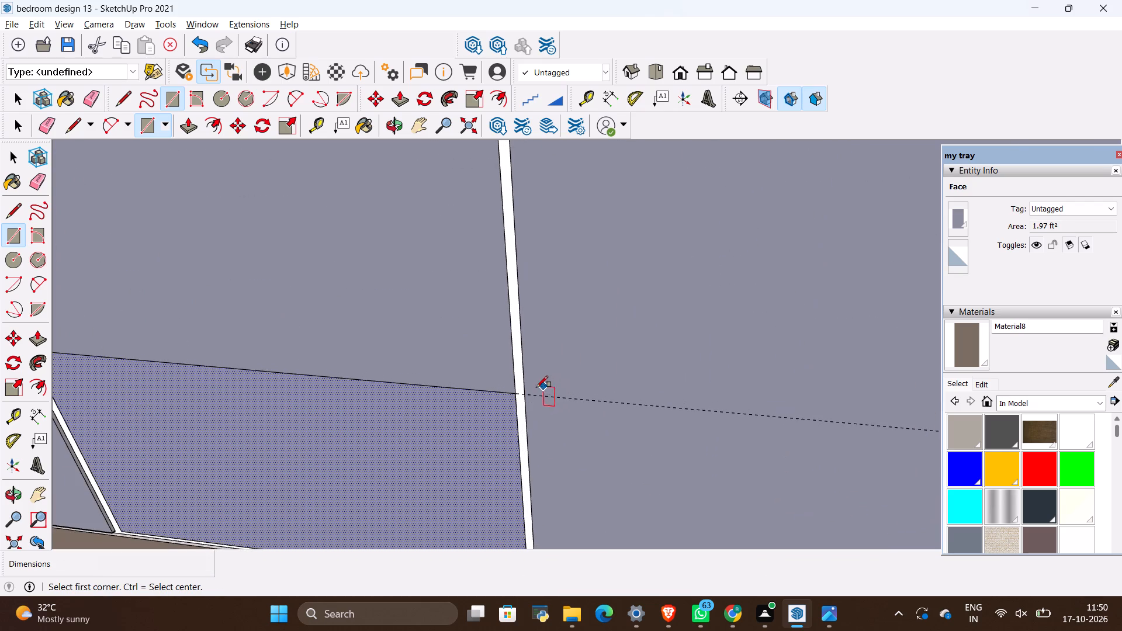
click(525, 394)
scroll(546, 366, down, 5)
scroll(467, 318, down, 2)
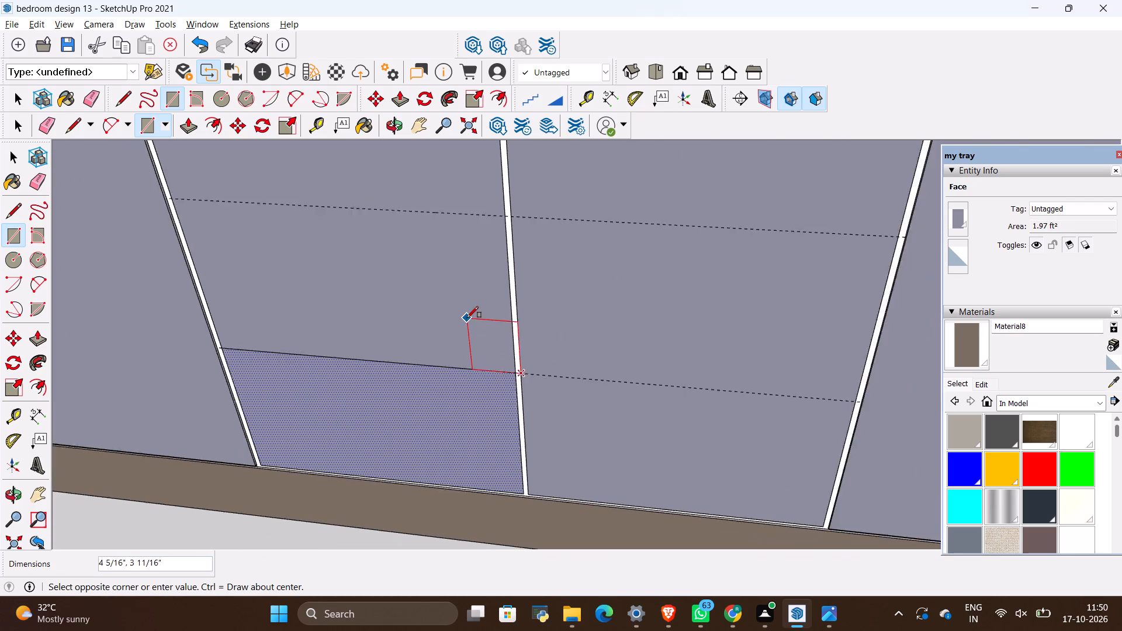
scroll(467, 318, down, 3)
scroll(727, 485, up, 14)
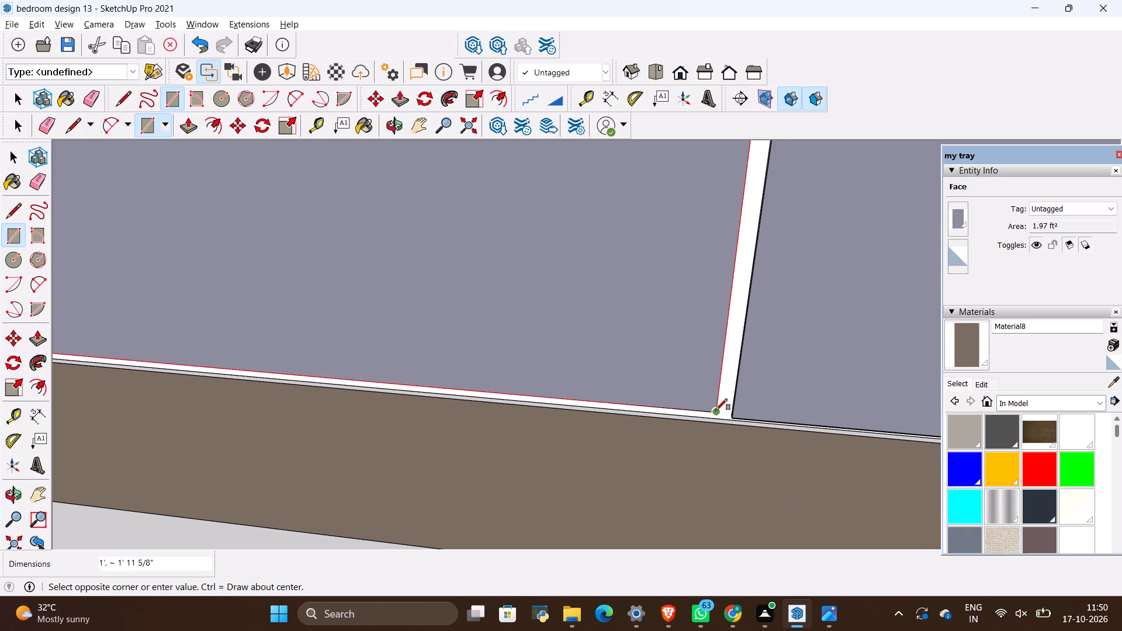
click(716, 410)
Examine the divided bases of the second and third lower shutters and the guides above them.
scroll(752, 491, down, 16)
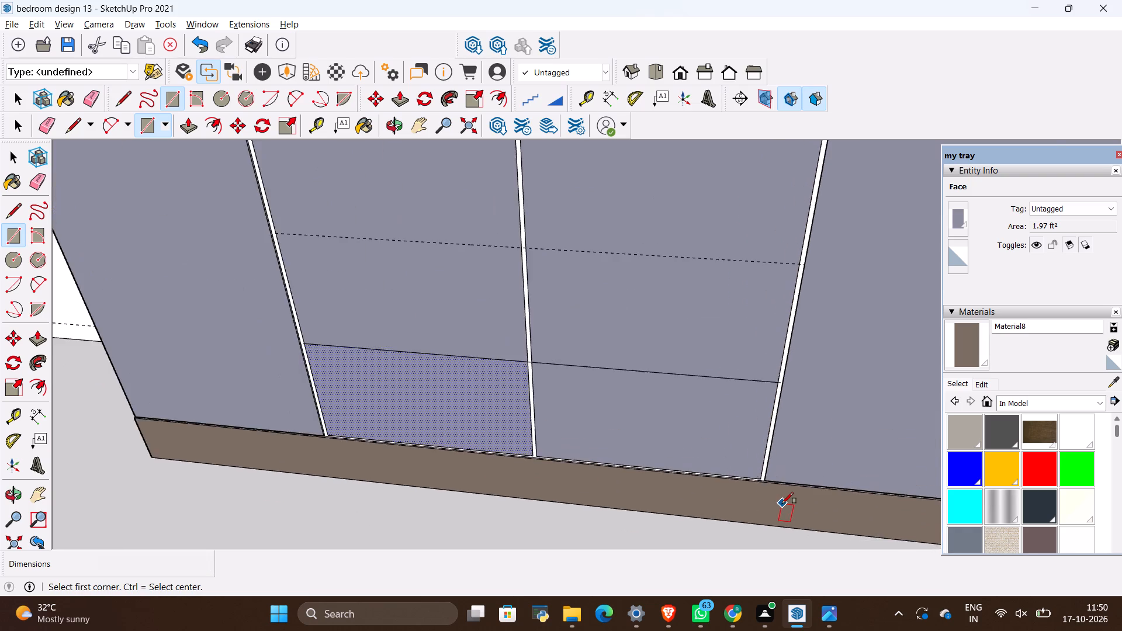
scroll(782, 504, down, 5)
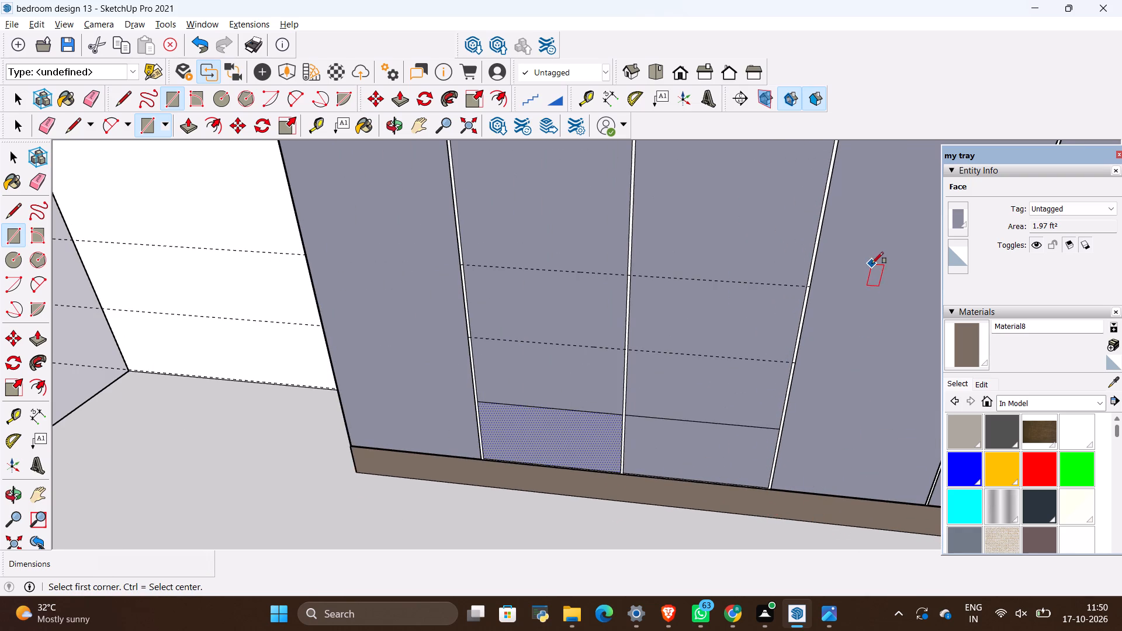
scroll(687, 341, down, 5)
middle_drag(680, 499, 690, 481)
scroll(687, 448, down, 4)
scroll(715, 339, up, 20)
scroll(715, 339, up, 4)
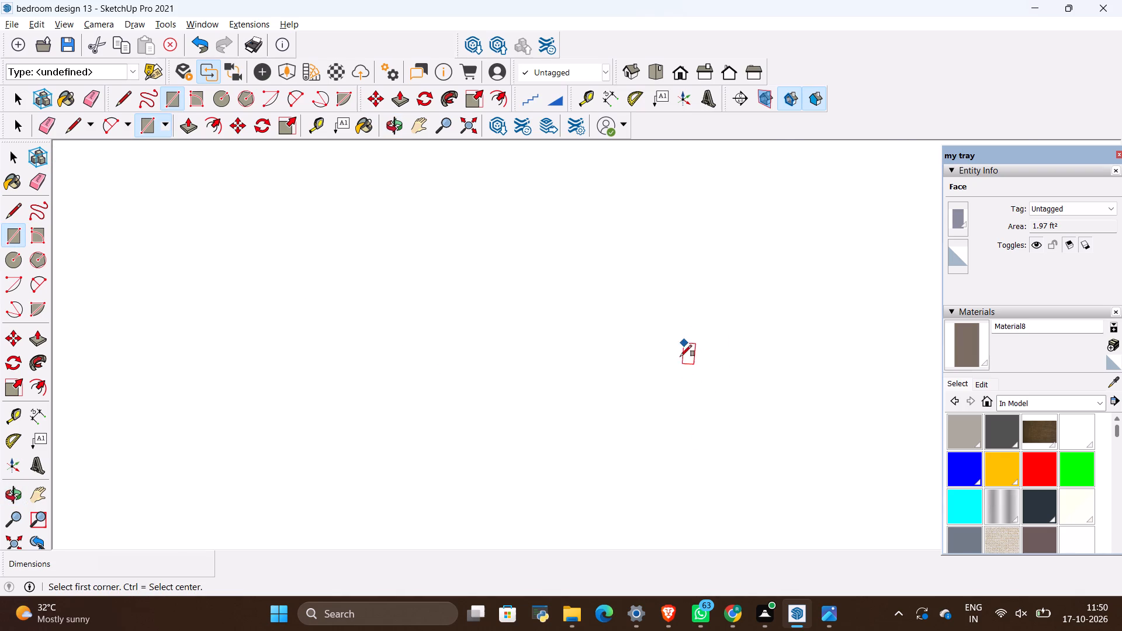
scroll(680, 356, up, 20)
scroll(680, 356, up, 20)
scroll(680, 356, up, 2)
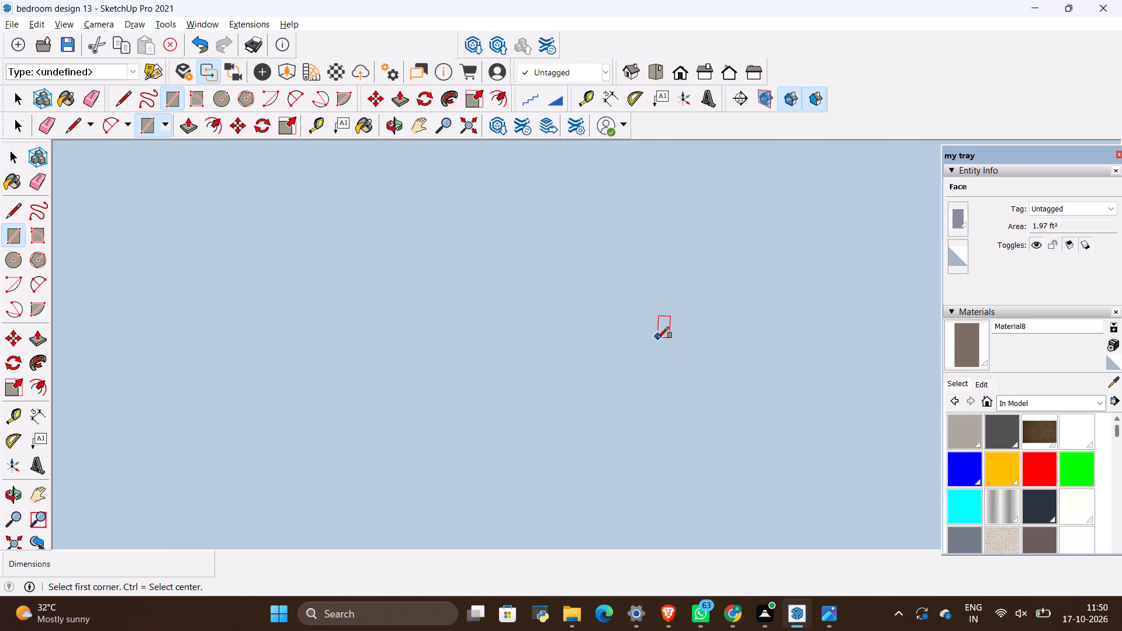
scroll(657, 338, up, 8)
middle_drag(716, 256, 752, 287)
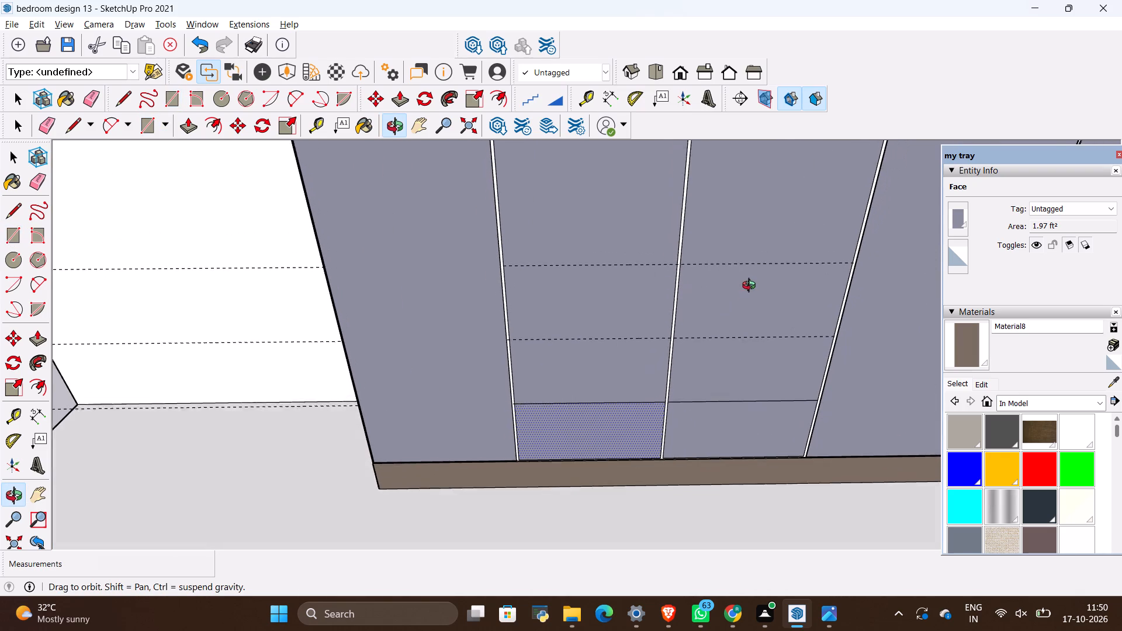
middle_drag(752, 287, 752, 278)
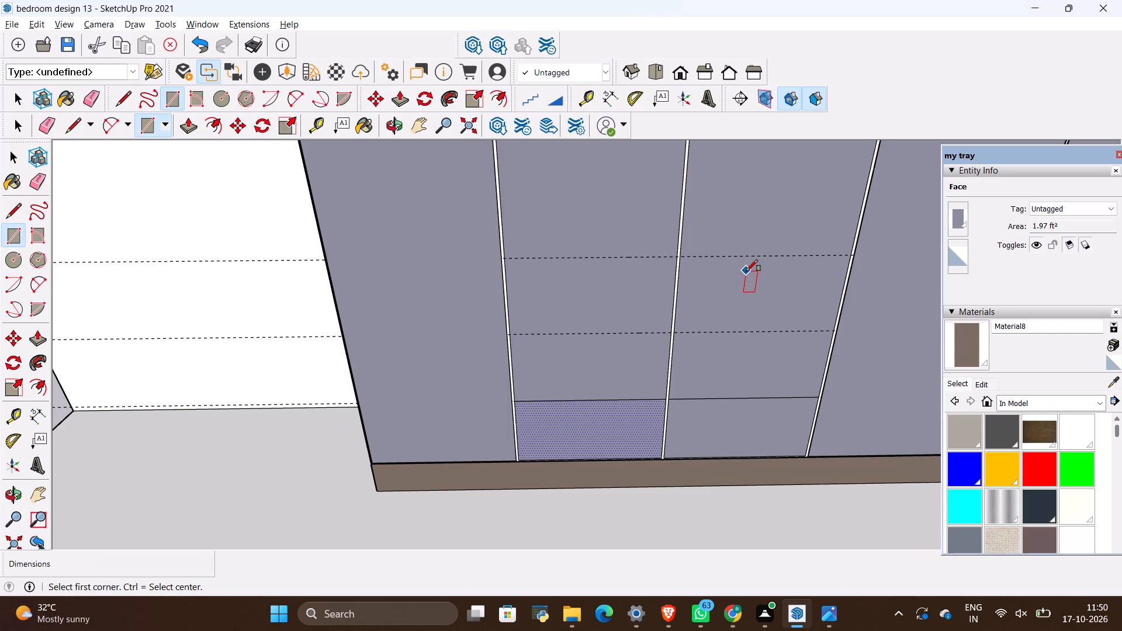
Undo the two rectangles drawn across the bases of the second and third lower shutters.
scroll(687, 371, up, 5)
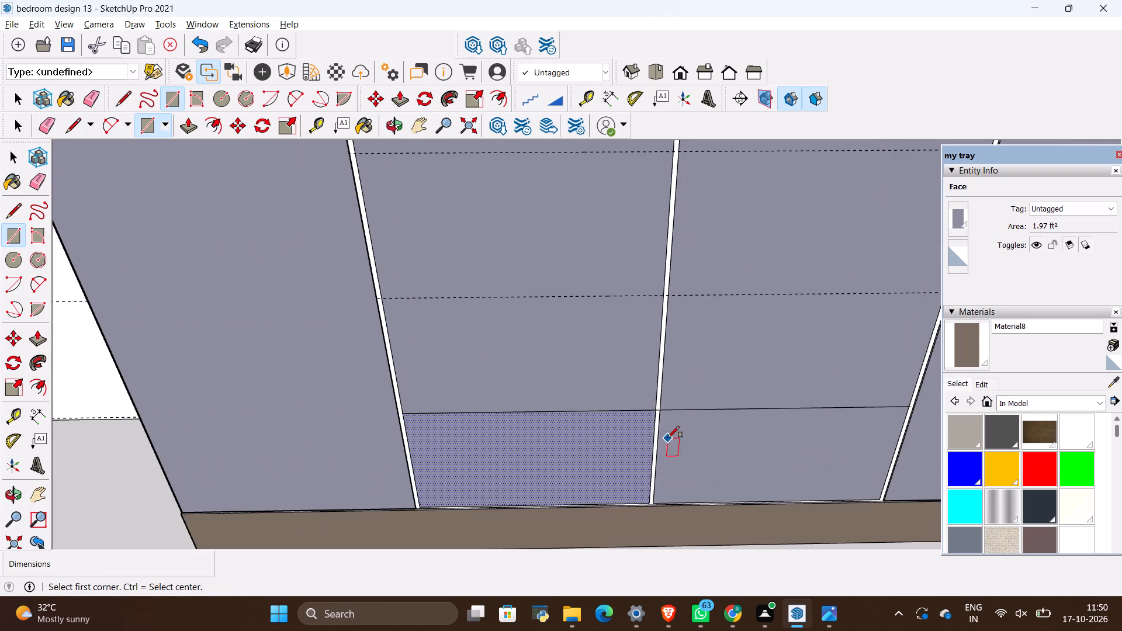
scroll(668, 437, down, 5)
middle_drag(784, 439, 767, 384)
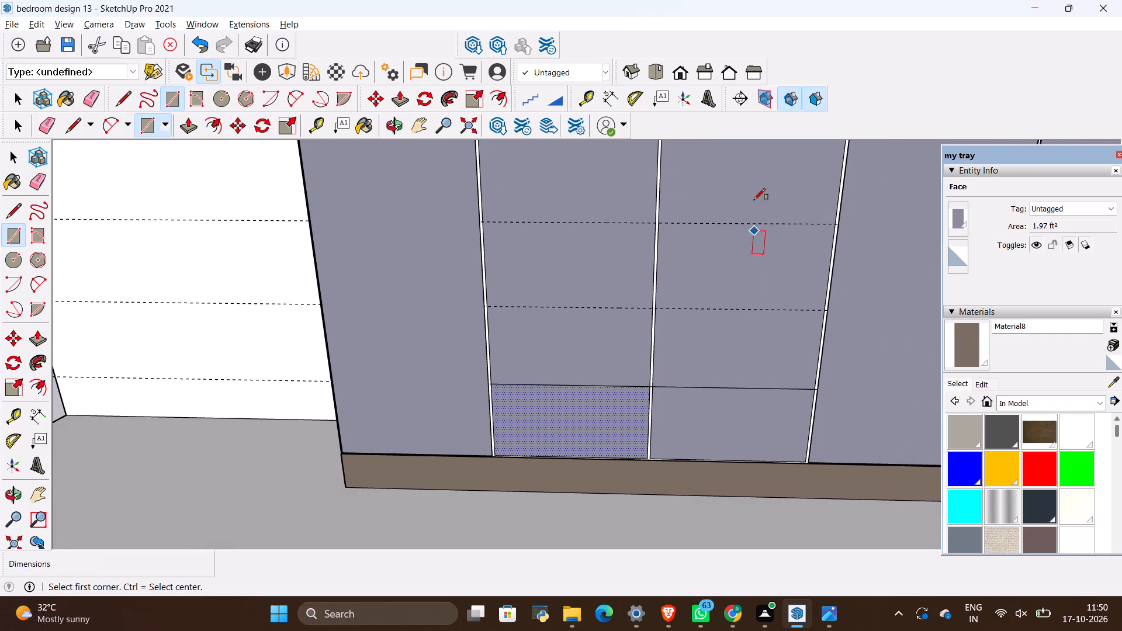
scroll(754, 199, up, 4)
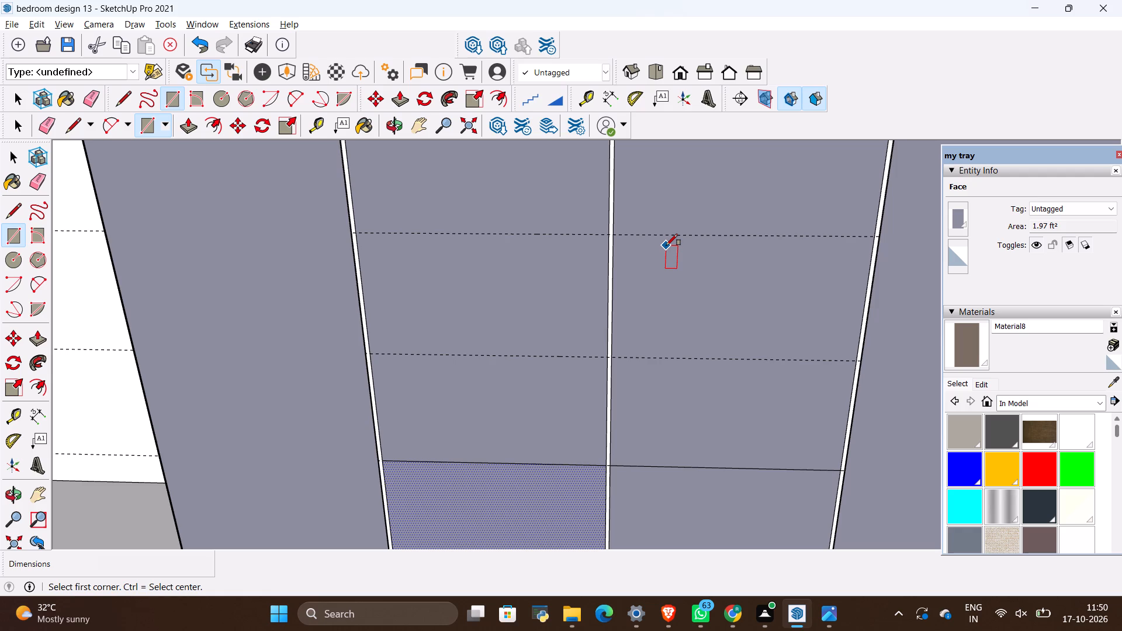
key(alt+BackSpace)
key(alt+BackSpace)
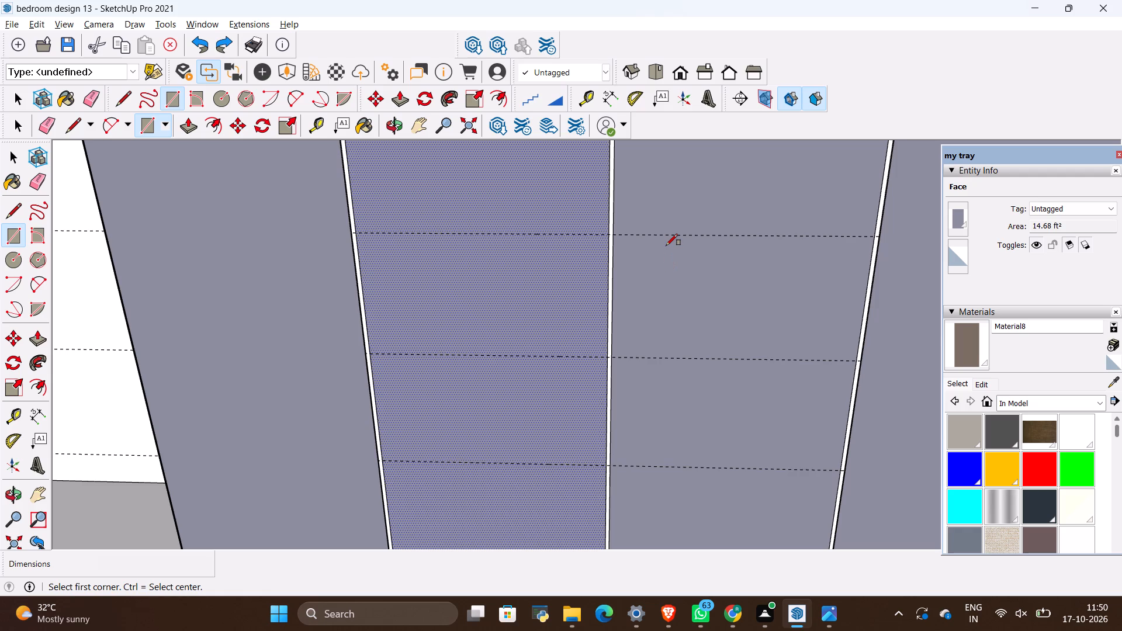
Draw a rectangle 1' high and about 1' 11 5/8" wide on the second lower shutter, between the top and middle guides.
key(r)
scroll(660, 240, down, 2)
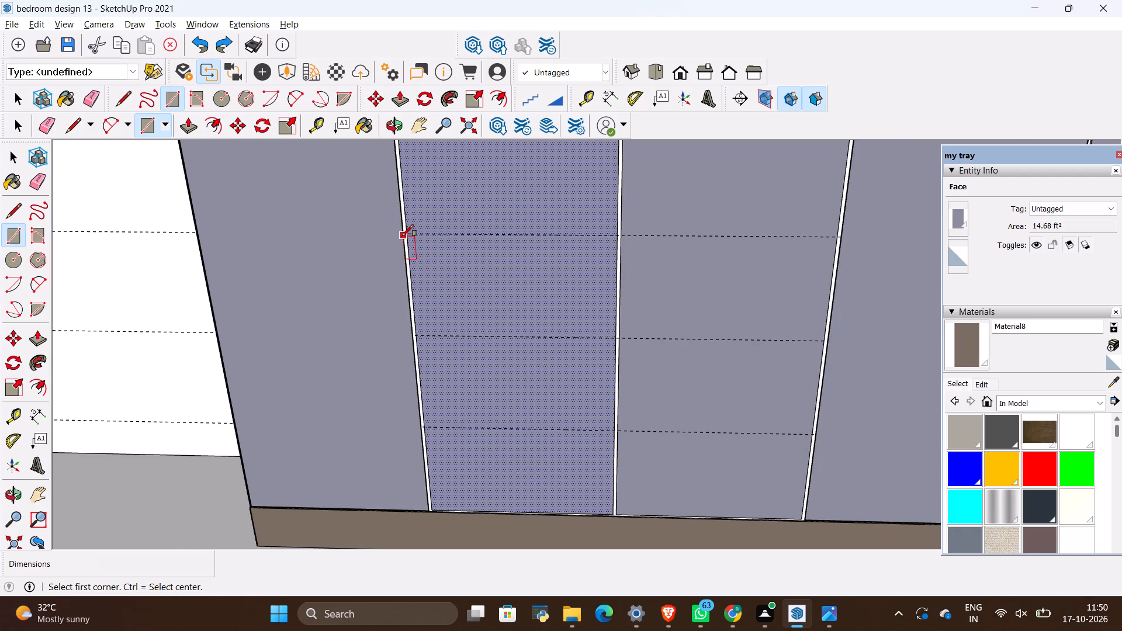
scroll(402, 236, up, 9)
click(413, 231)
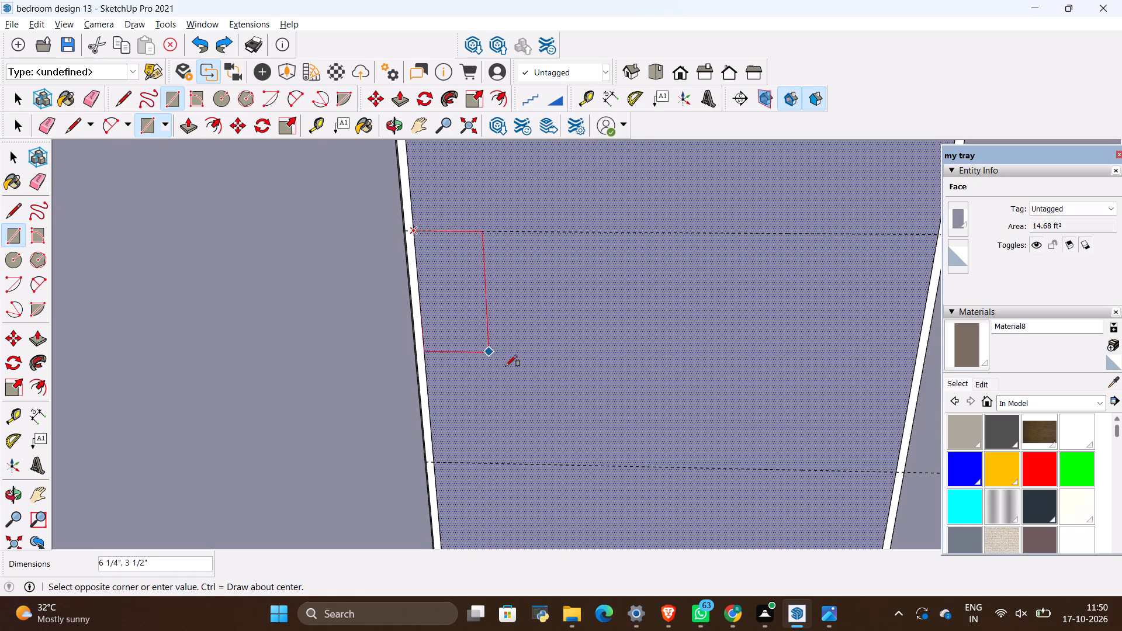
scroll(489, 325, down, 4)
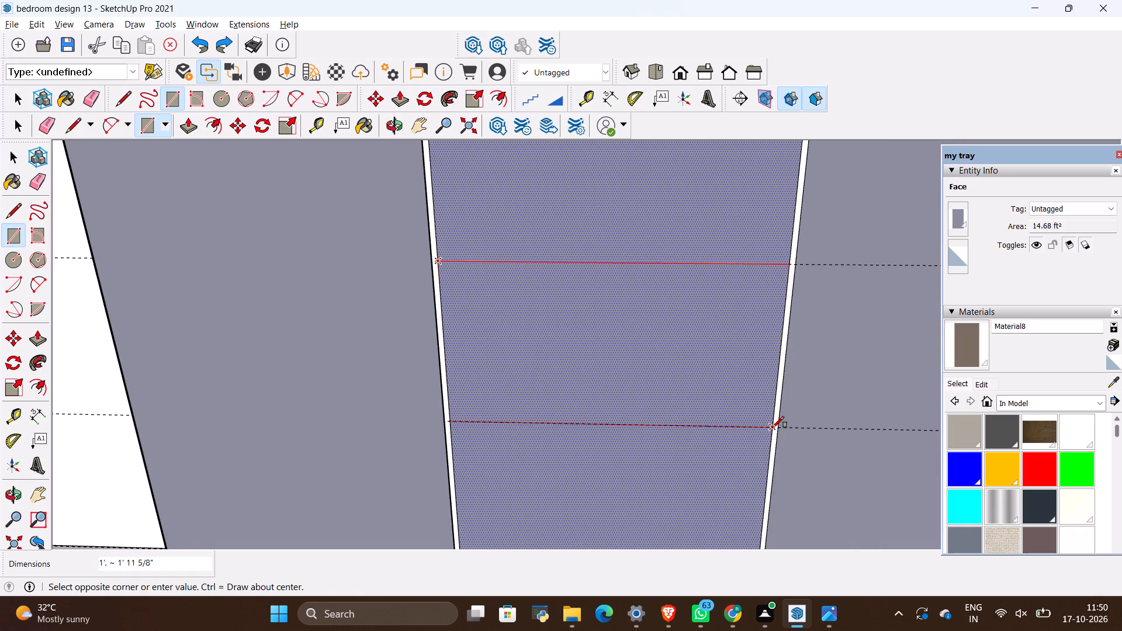
click(772, 428)
Draw a matching 1' by about 1' 11 5/8" rectangle on the third lower shutter, between the top and middle guides.
scroll(385, 407, down, 5)
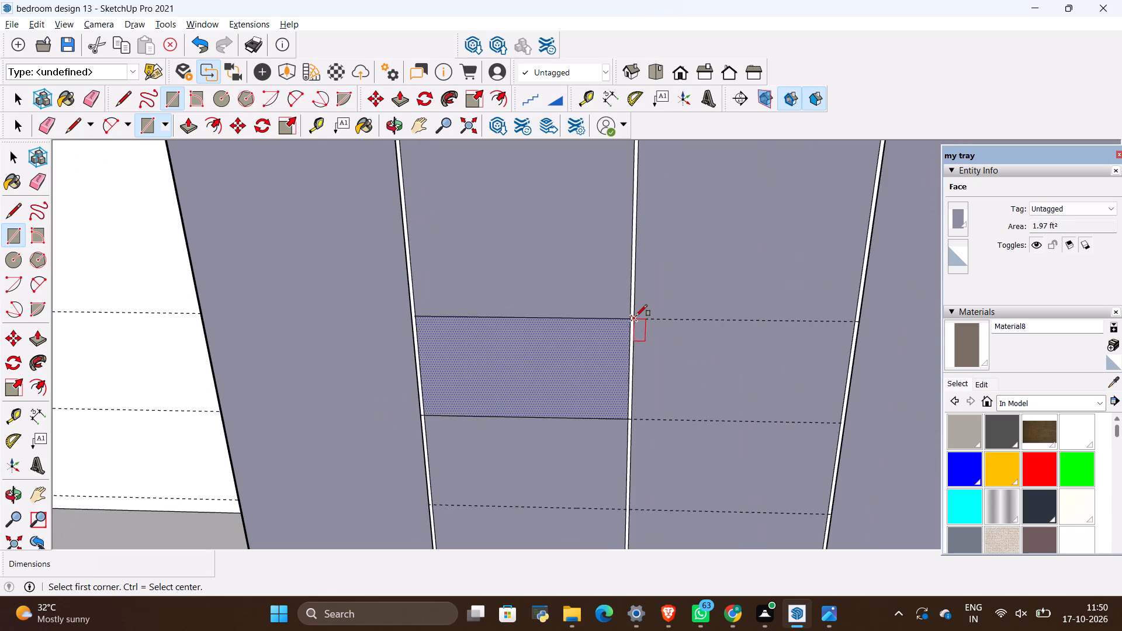
click(636, 316)
scroll(836, 440, up, 7)
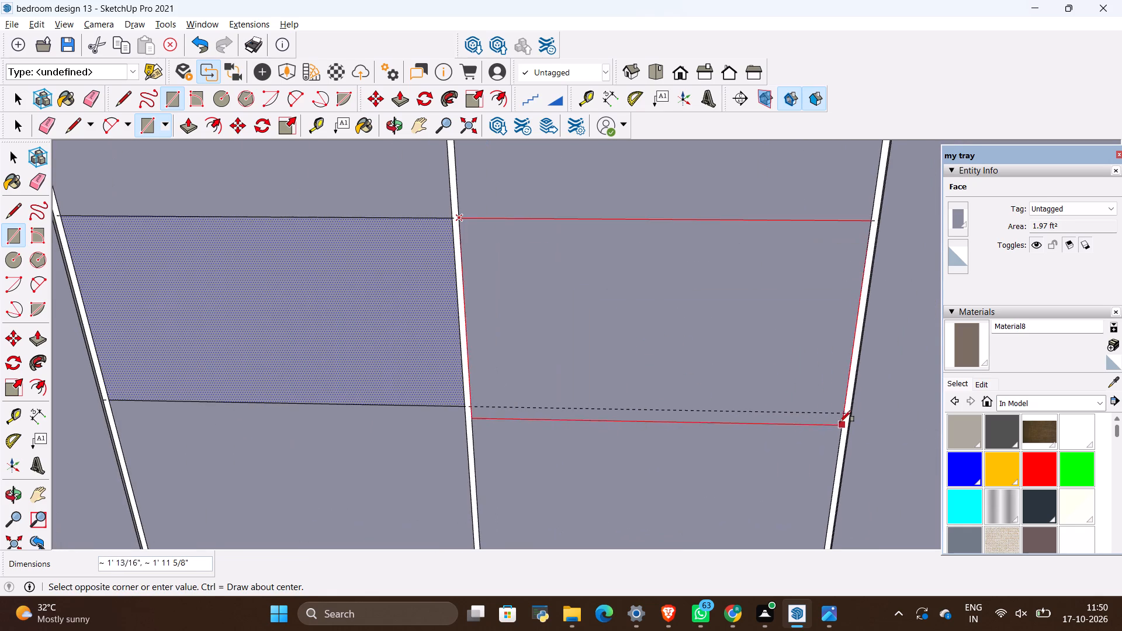
click(840, 414)
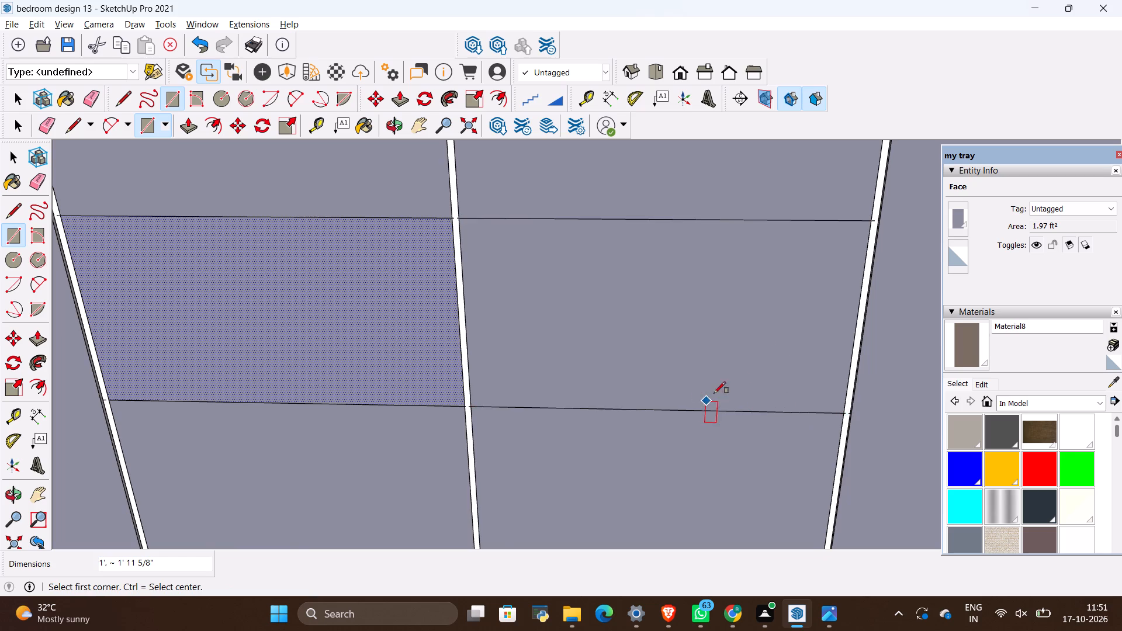
Draw a 1' by about 1' 11 5/8" rectangle on the second lower shutter, between the middle and lowest guides.
scroll(792, 333, down, 9)
scroll(472, 448, up, 8)
scroll(502, 408, up, 2)
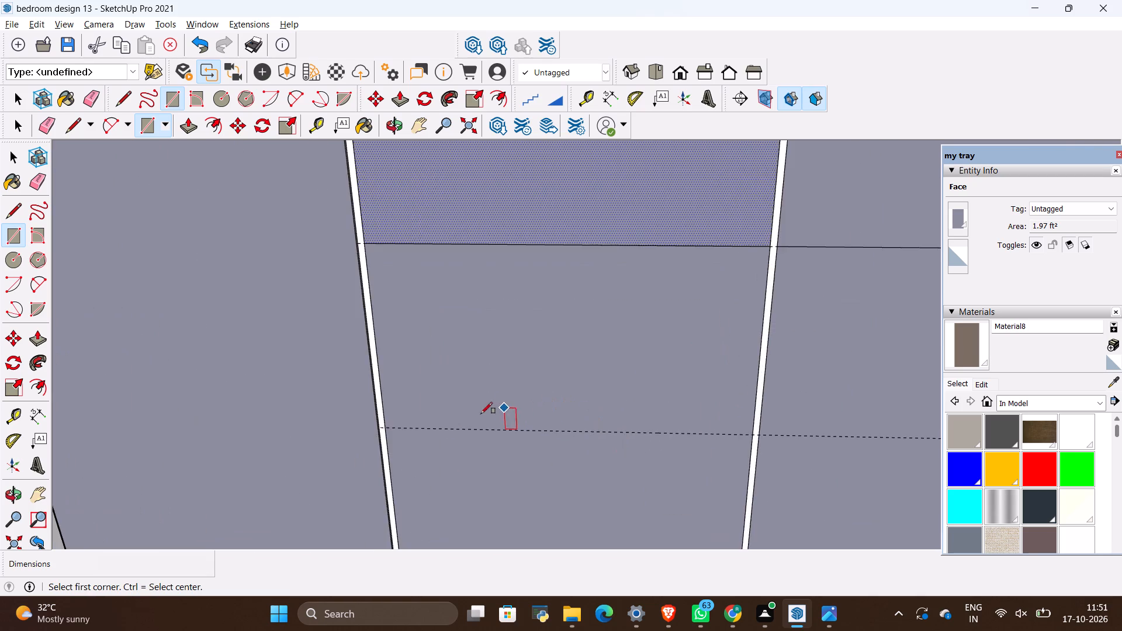
scroll(481, 414, up, 1)
click(347, 434)
scroll(370, 424, down, 2)
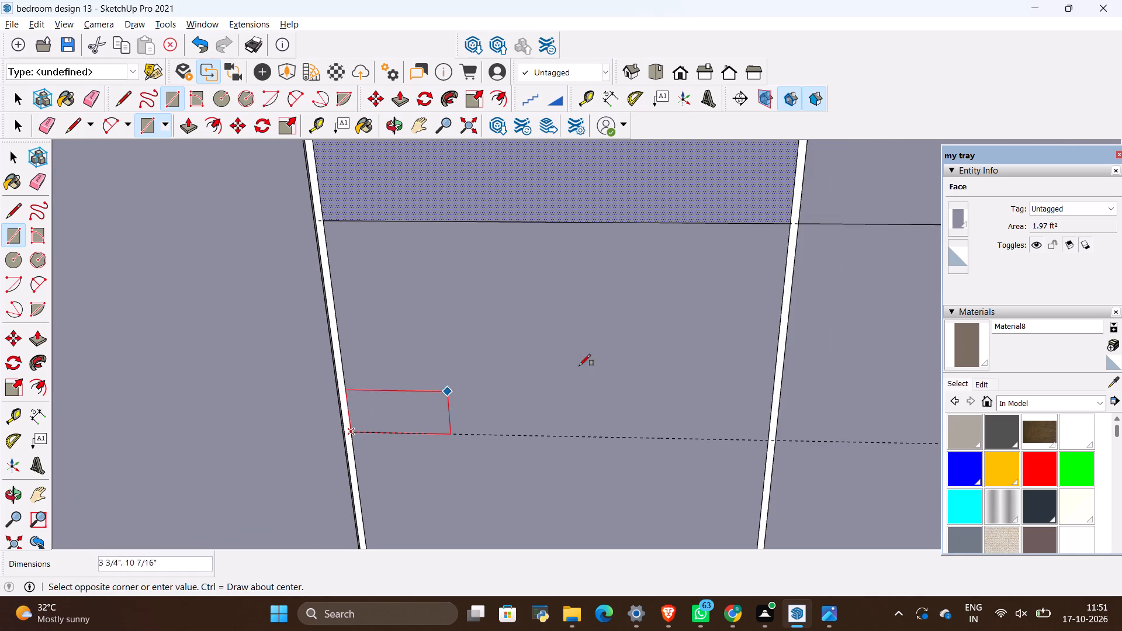
click(788, 227)
Draw a 1' by about 1' 11 5/8" rectangle on the third lower shutter, between the middle and lowest guides.
scroll(472, 421, down, 8)
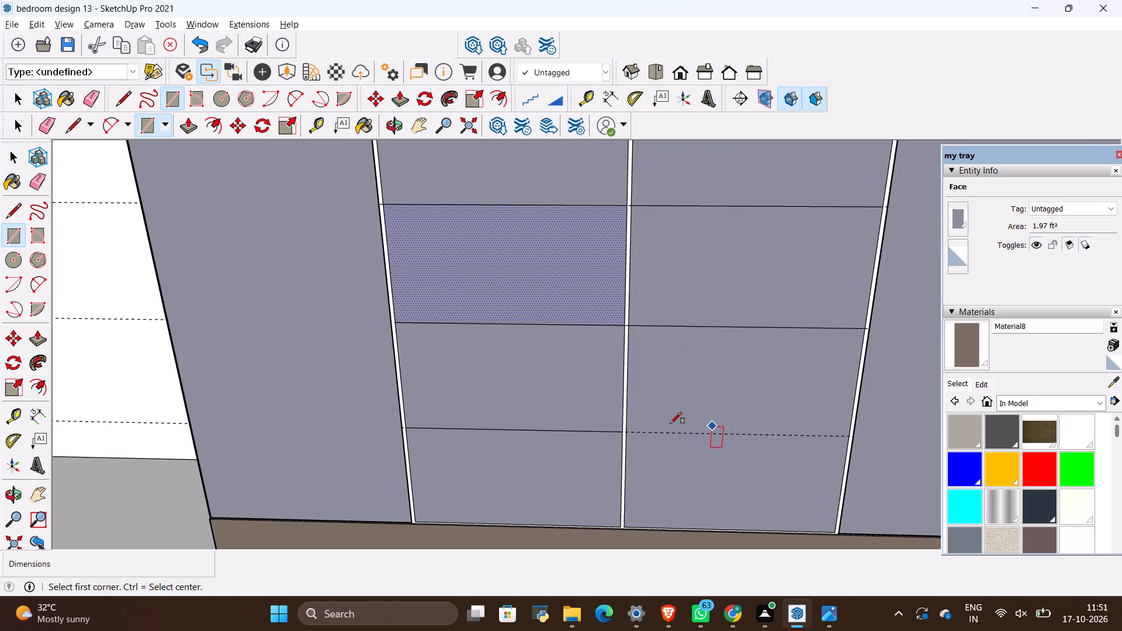
scroll(669, 424, up, 6)
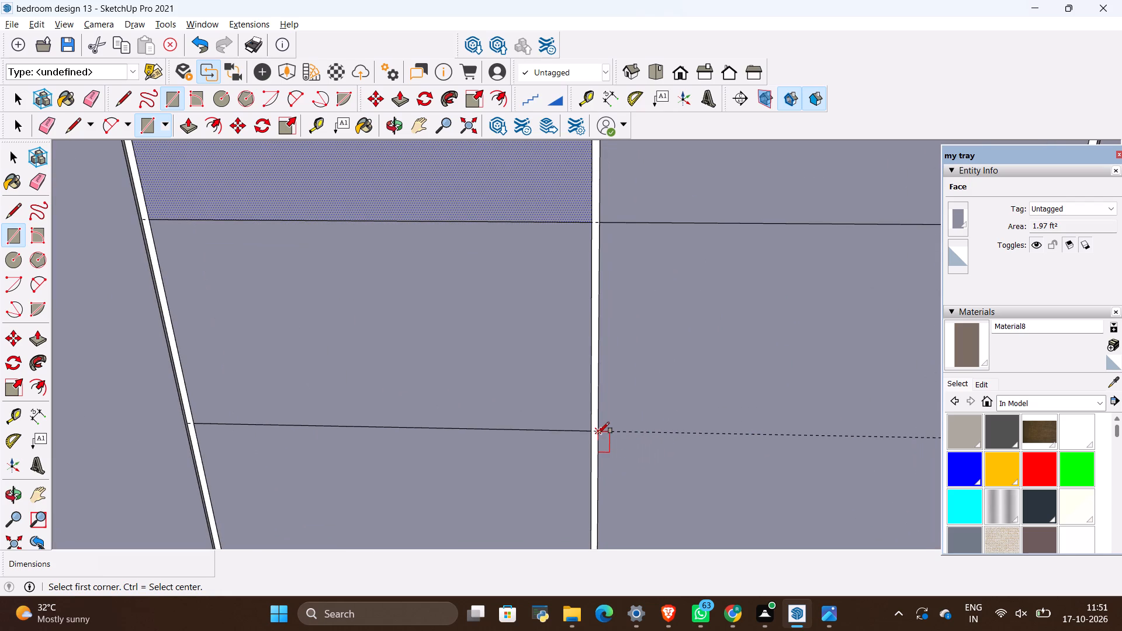
click(597, 433)
scroll(624, 403, down, 6)
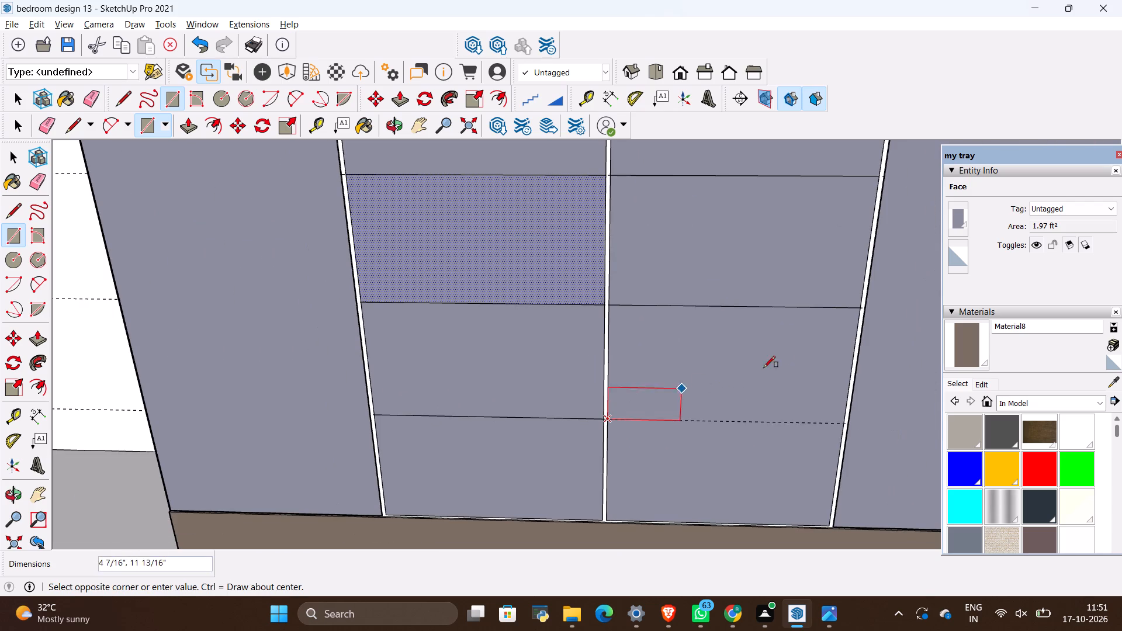
scroll(850, 316, up, 2)
click(861, 308)
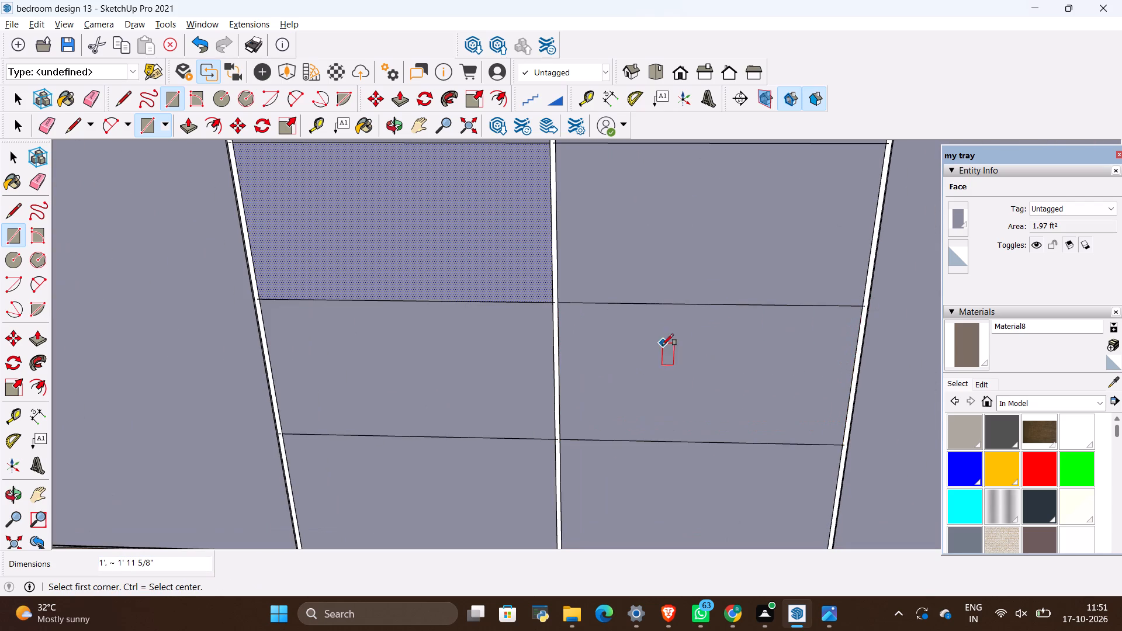
Check that the bottom sections of the second and third lower shutters are separate faces, and examine the divided shutters.
scroll(728, 297, down, 6)
scroll(504, 413, up, 8)
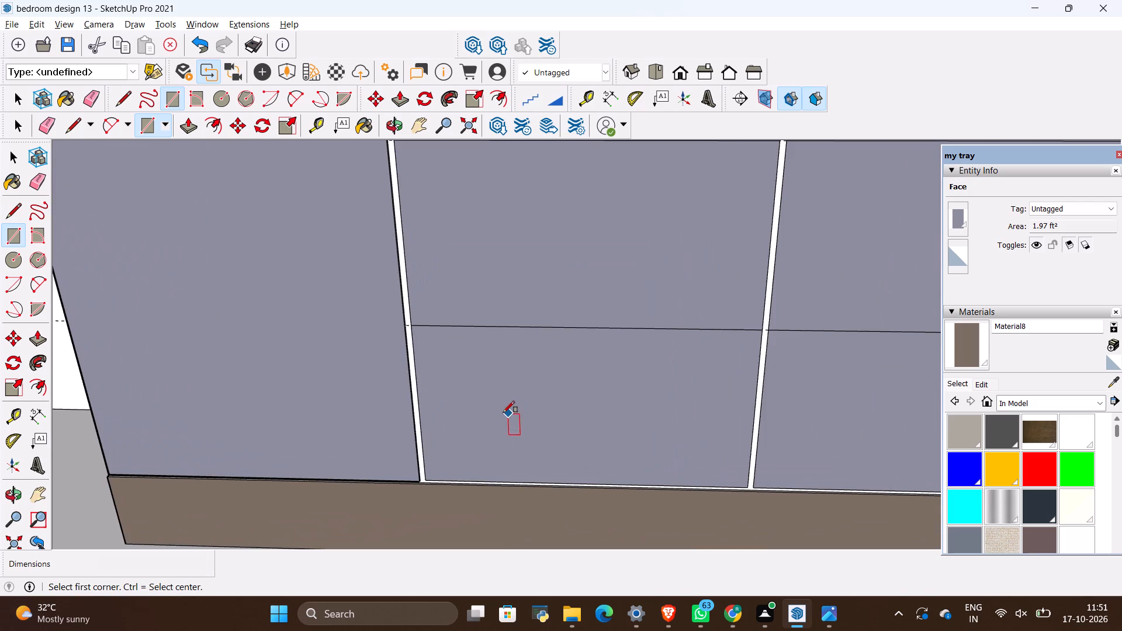
key(space)
click(500, 412)
click(760, 421)
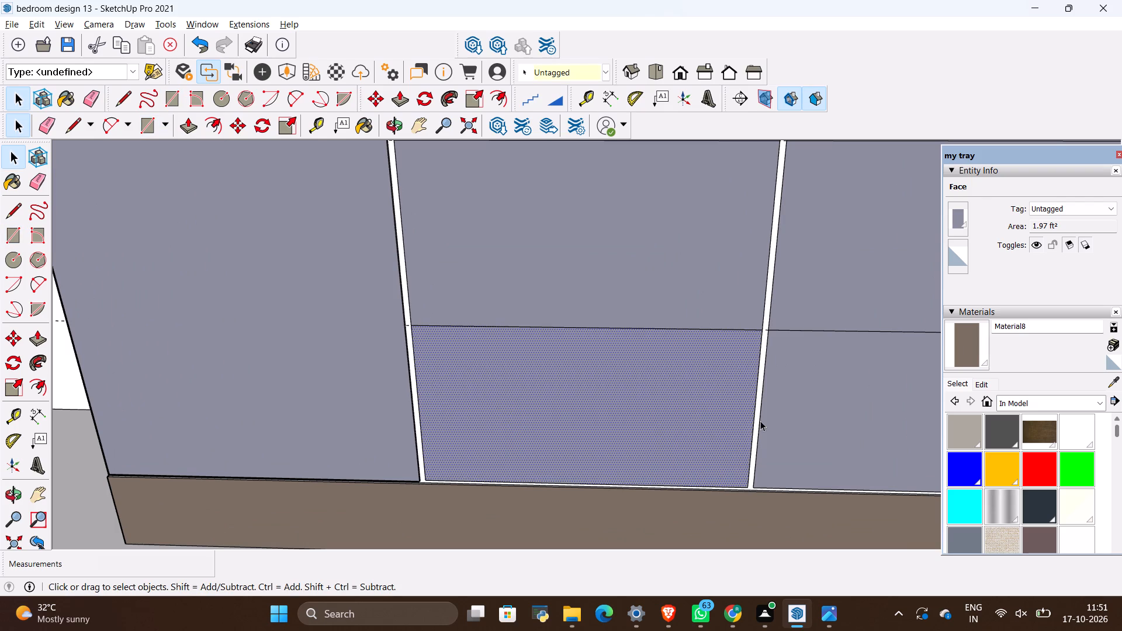
click(766, 421)
scroll(166, 396, down, 5)
scroll(259, 457, down, 3)
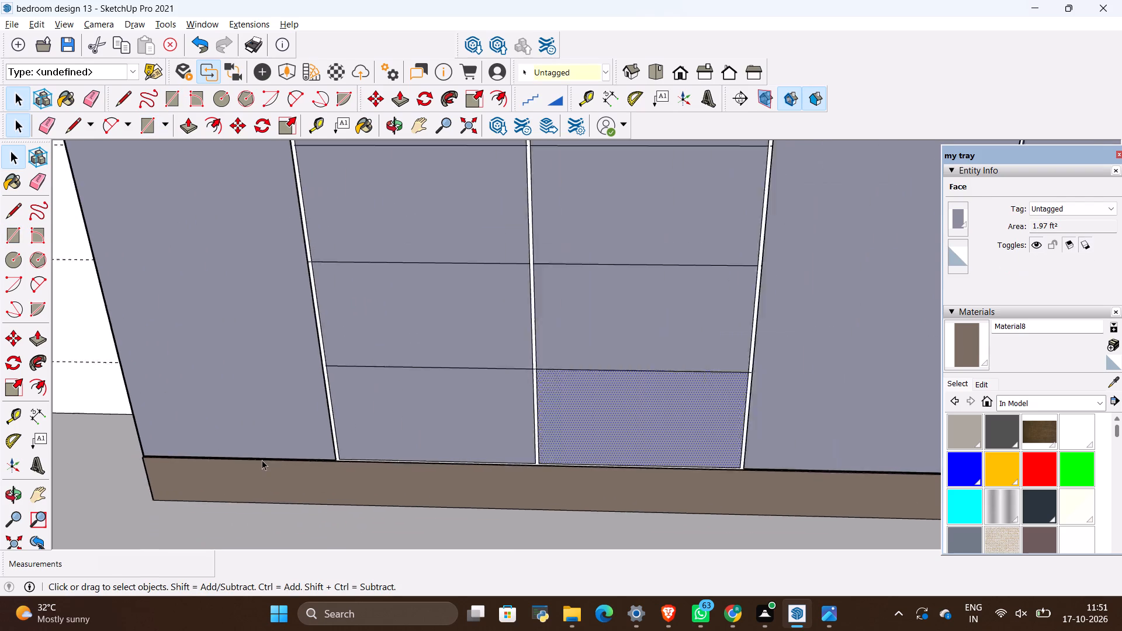
scroll(262, 460, down, 7)
scroll(273, 335, up, 4)
middle_drag(284, 437, 346, 382)
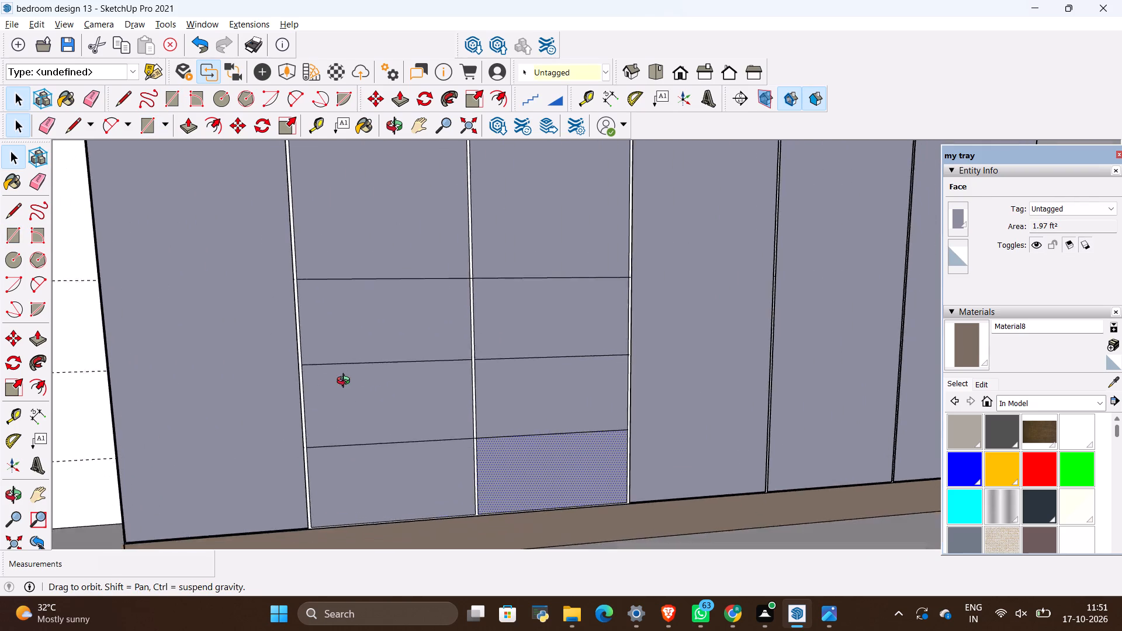
middle_drag(346, 382, 323, 394)
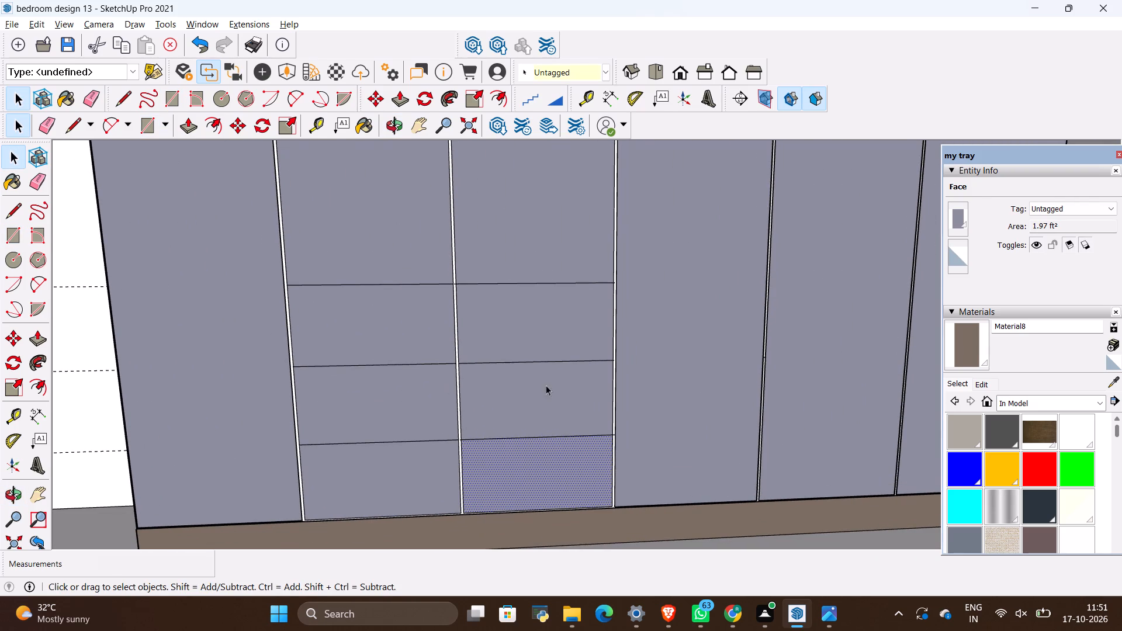
Erase the top horizontal guide where it crosses the gap between the second and third lower shutters.
scroll(453, 312, up, 9)
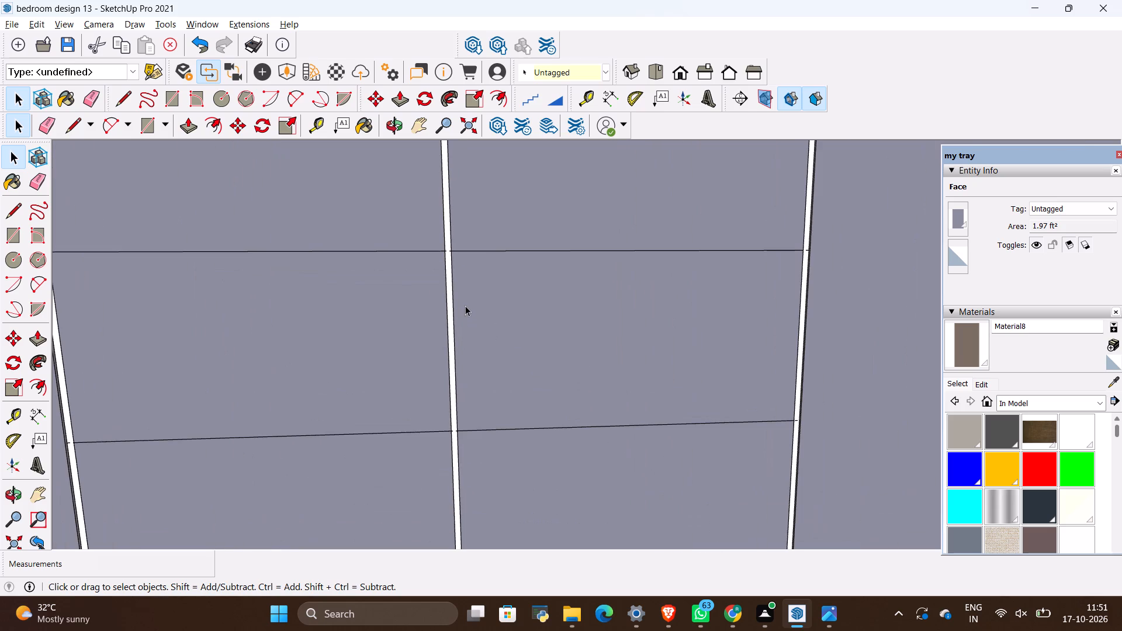
scroll(441, 269, up, 10)
scroll(486, 291, down, 3)
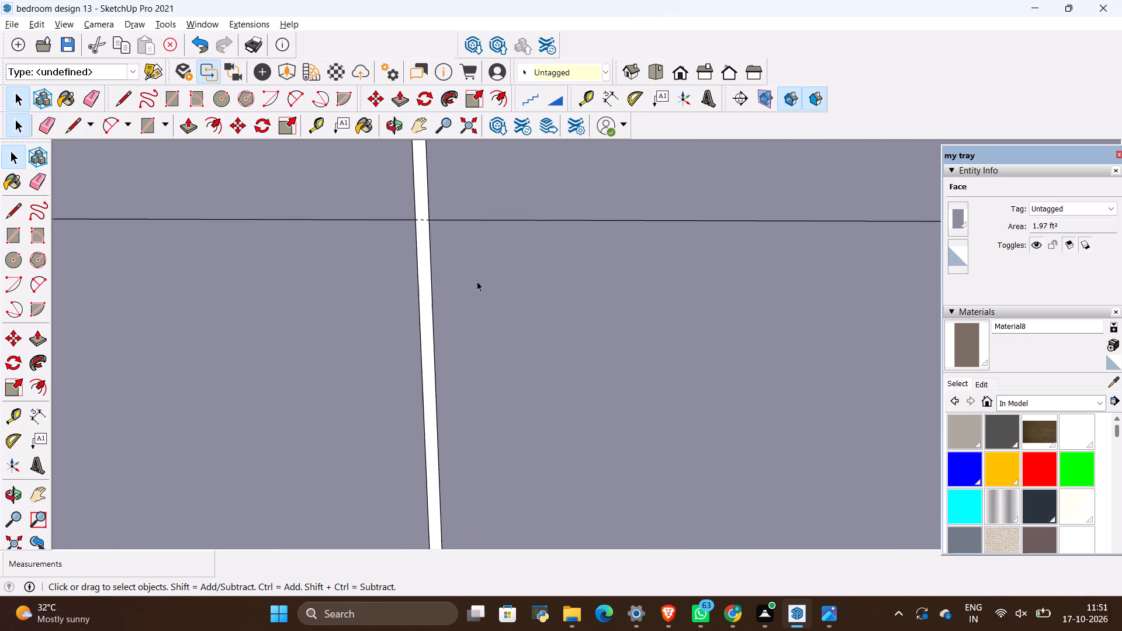
scroll(427, 227, up, 16)
key(e)
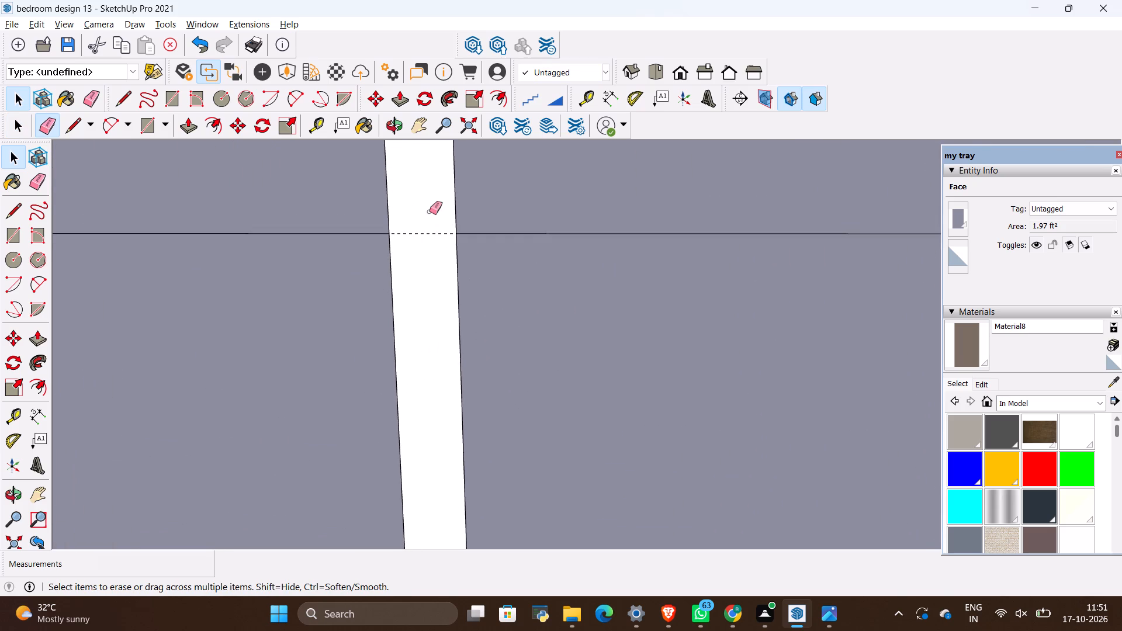
drag(428, 212, 426, 236)
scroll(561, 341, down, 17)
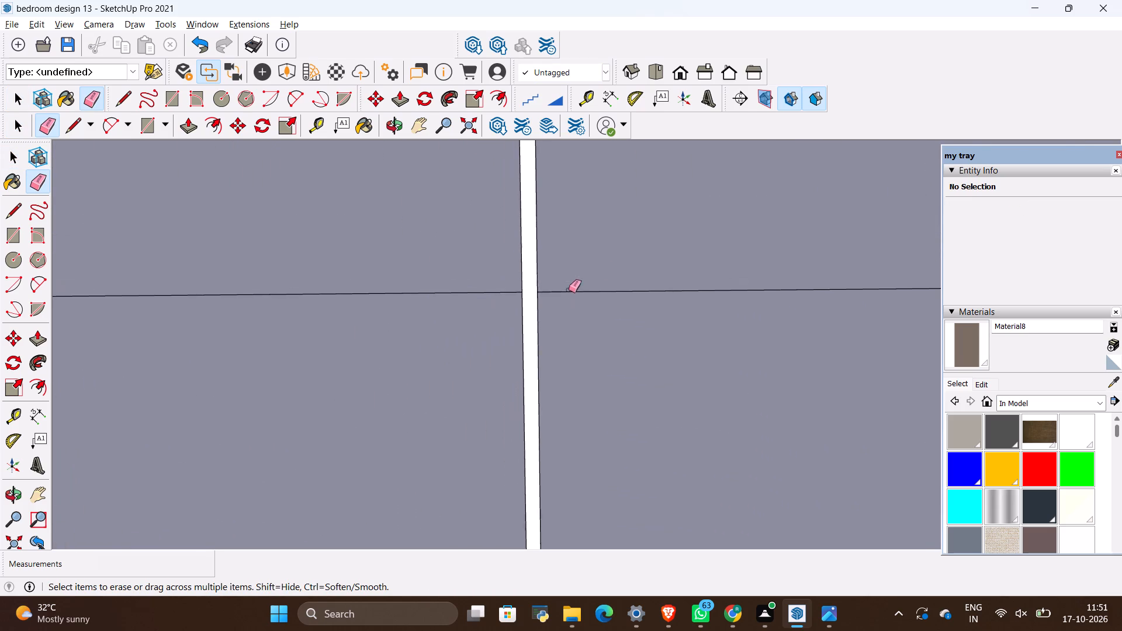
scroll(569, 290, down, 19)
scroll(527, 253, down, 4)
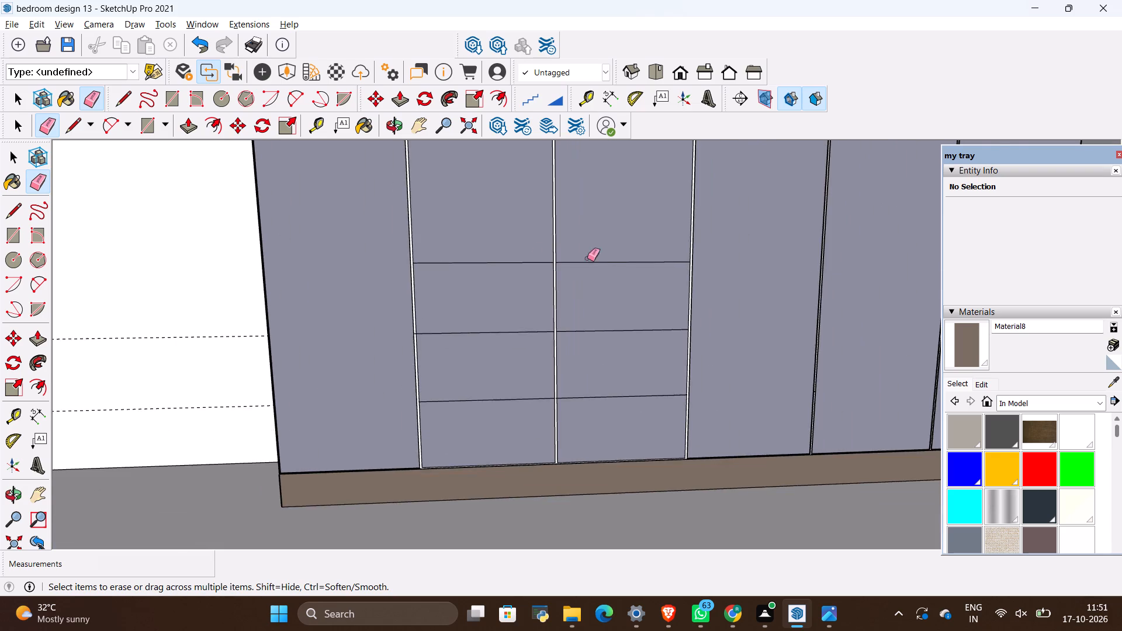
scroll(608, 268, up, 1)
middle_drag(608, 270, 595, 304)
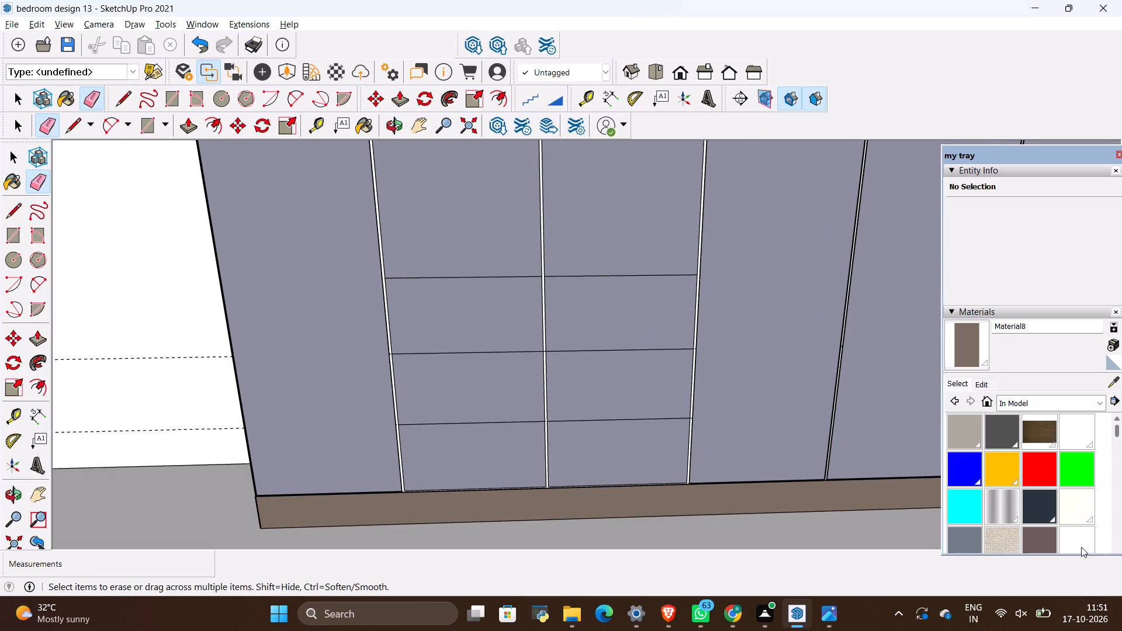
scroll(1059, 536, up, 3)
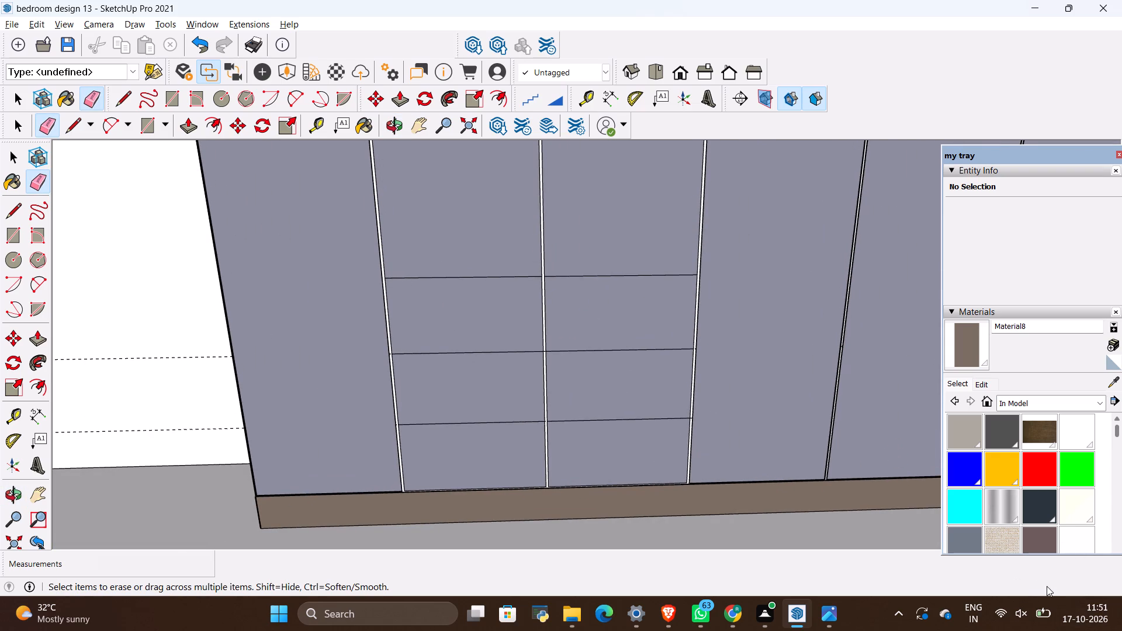
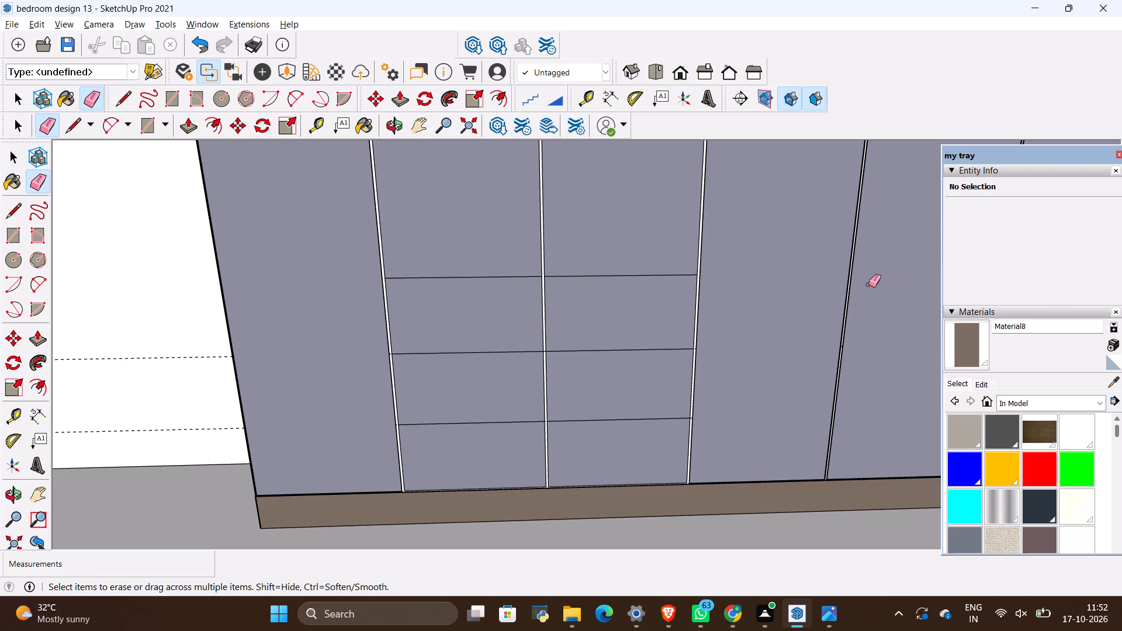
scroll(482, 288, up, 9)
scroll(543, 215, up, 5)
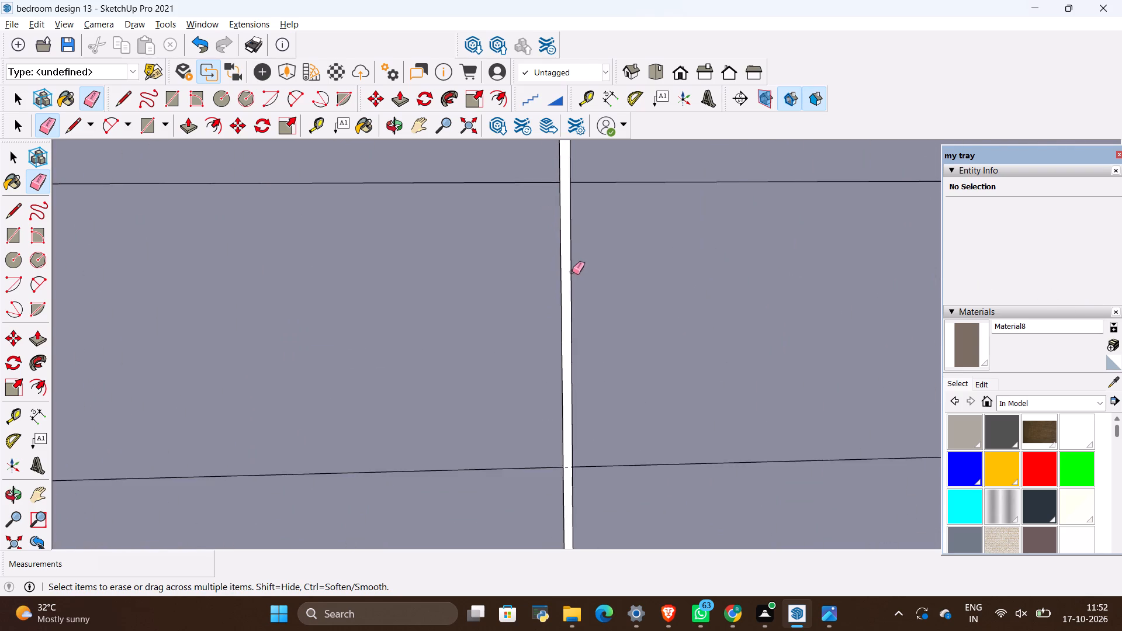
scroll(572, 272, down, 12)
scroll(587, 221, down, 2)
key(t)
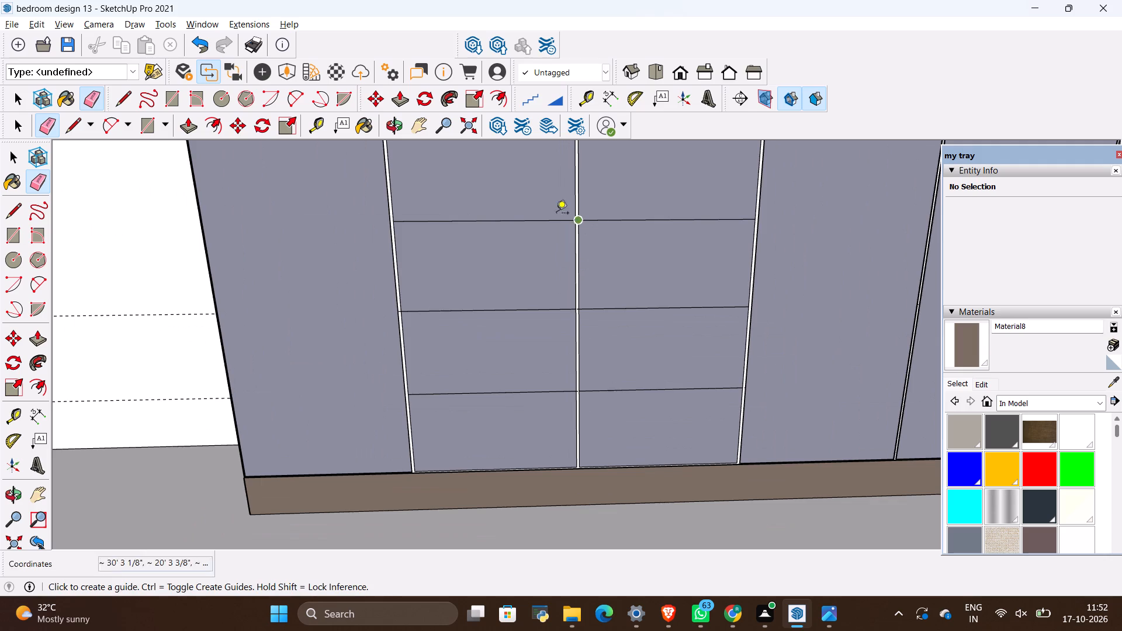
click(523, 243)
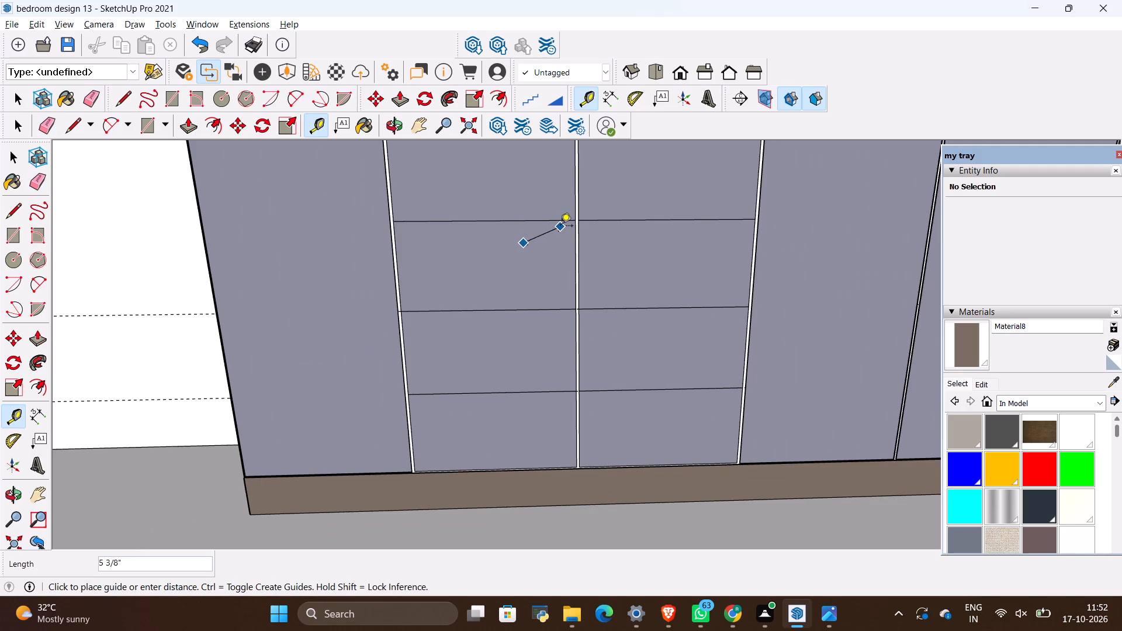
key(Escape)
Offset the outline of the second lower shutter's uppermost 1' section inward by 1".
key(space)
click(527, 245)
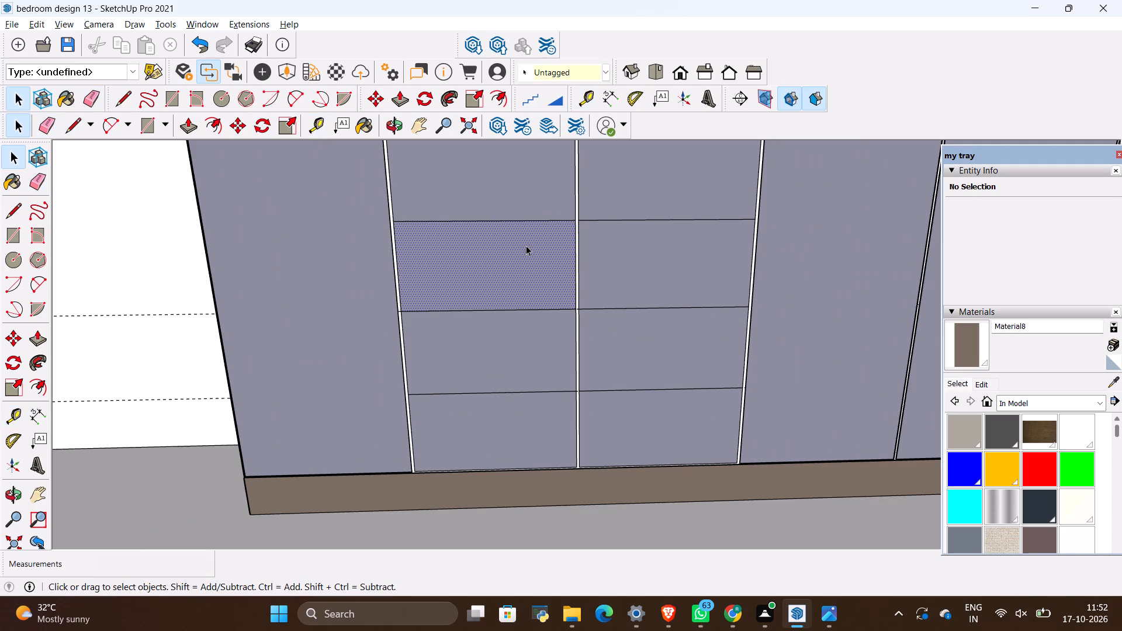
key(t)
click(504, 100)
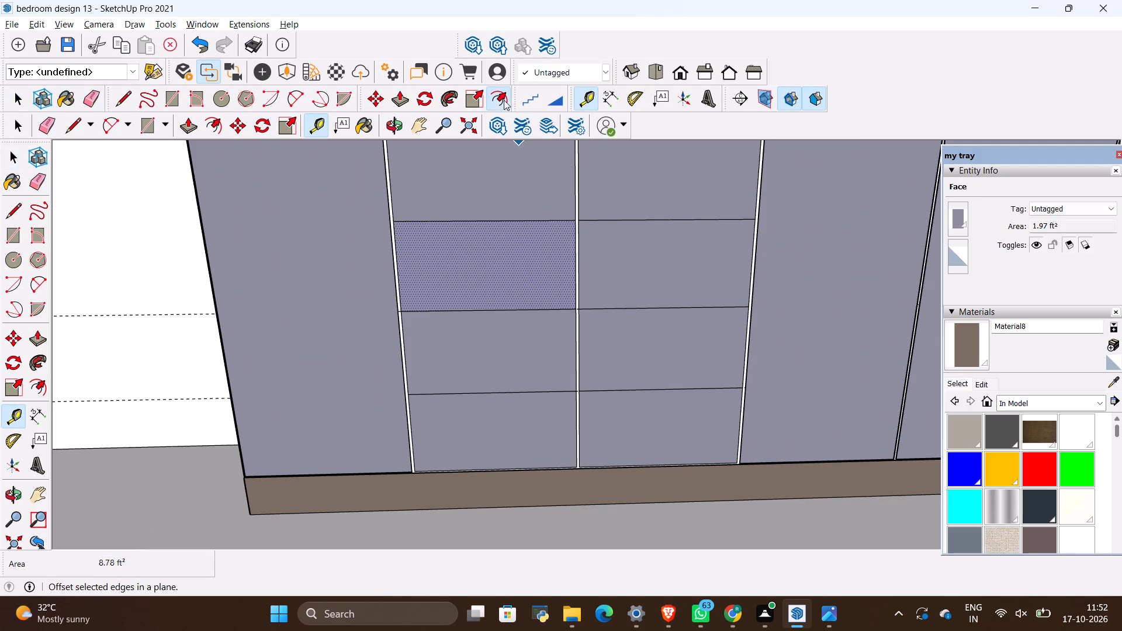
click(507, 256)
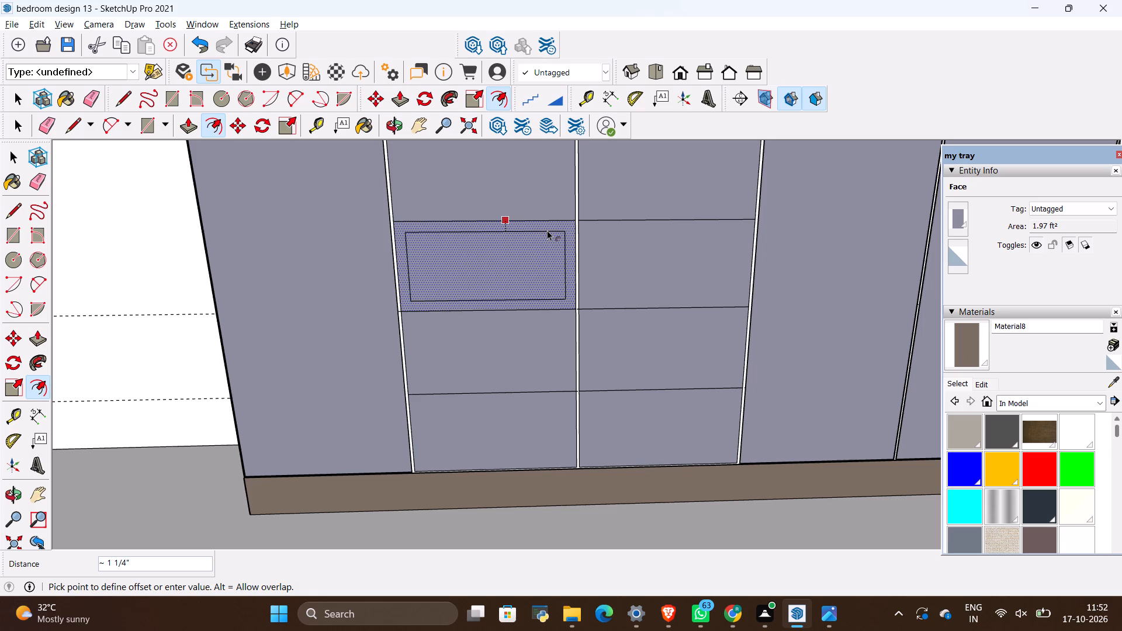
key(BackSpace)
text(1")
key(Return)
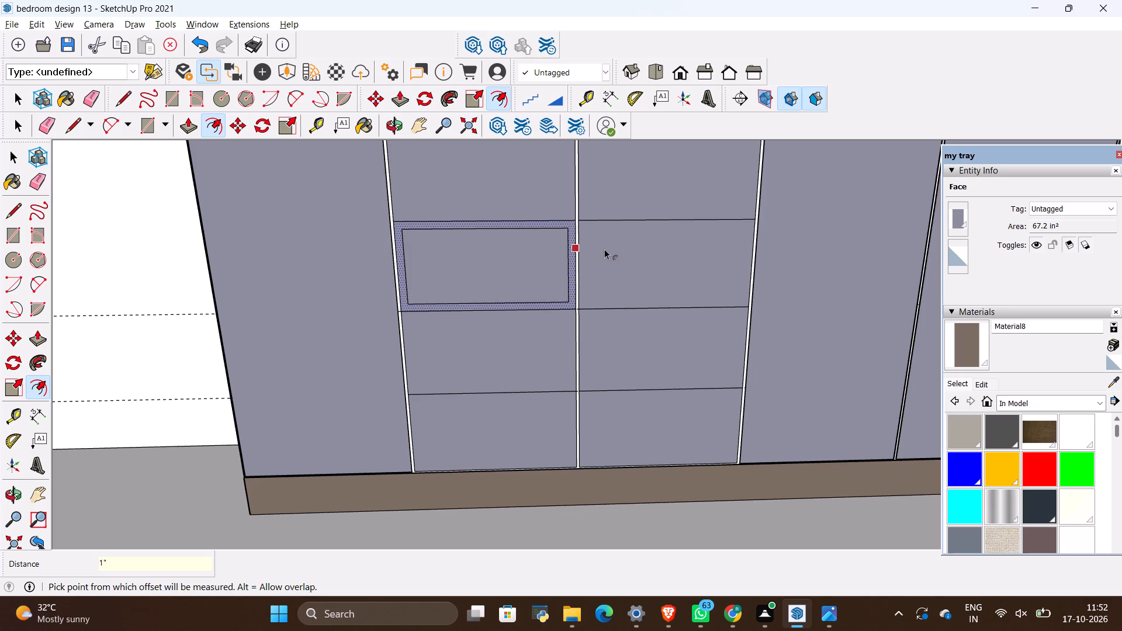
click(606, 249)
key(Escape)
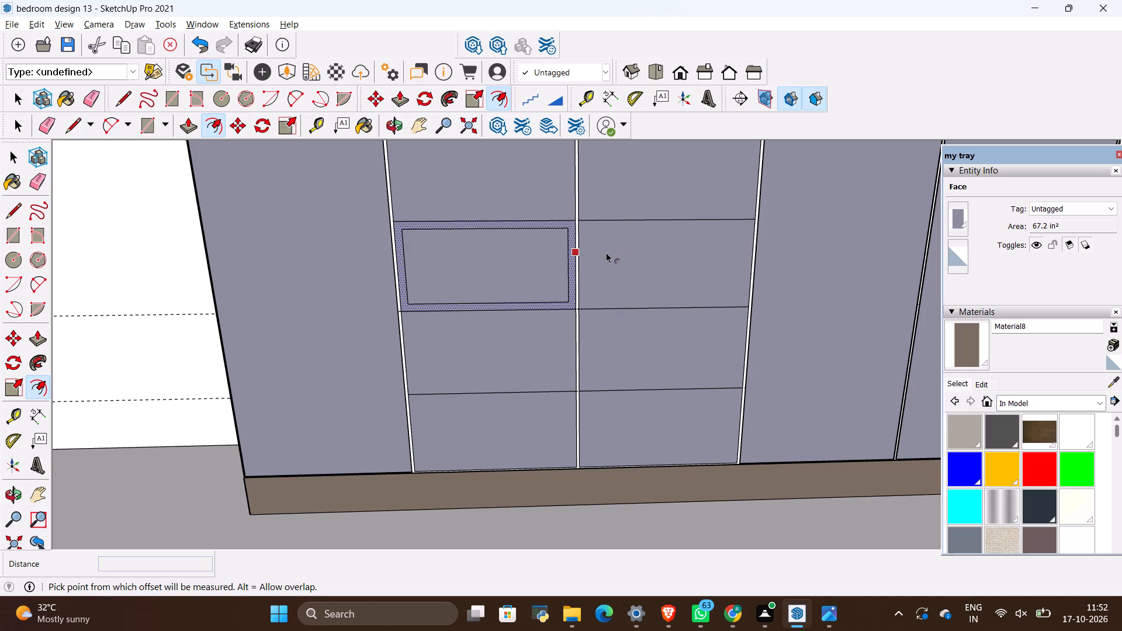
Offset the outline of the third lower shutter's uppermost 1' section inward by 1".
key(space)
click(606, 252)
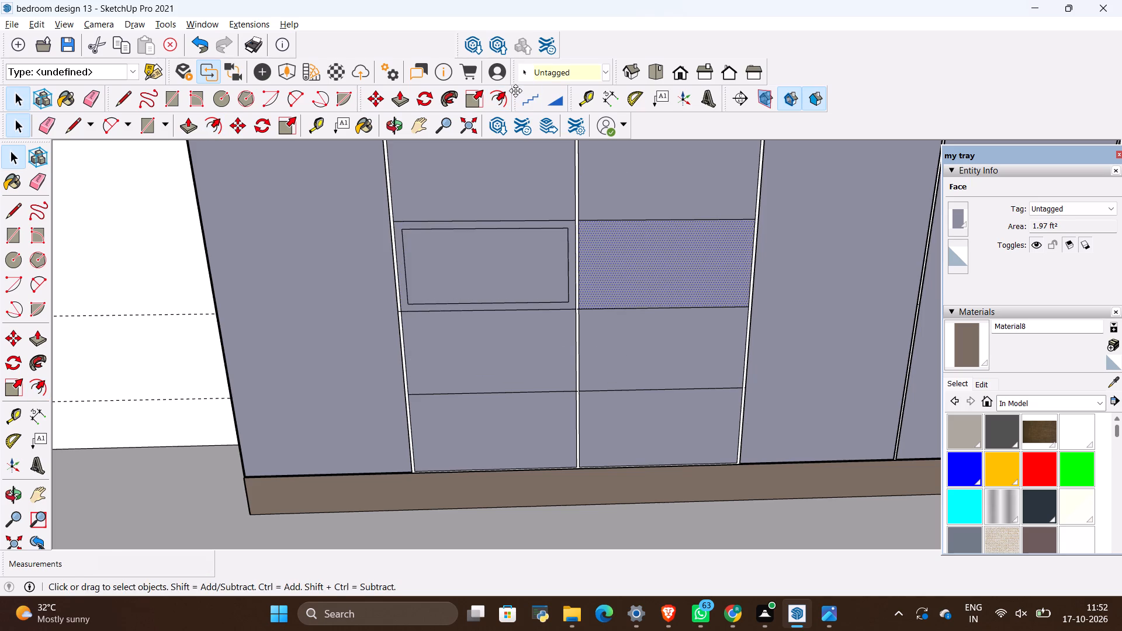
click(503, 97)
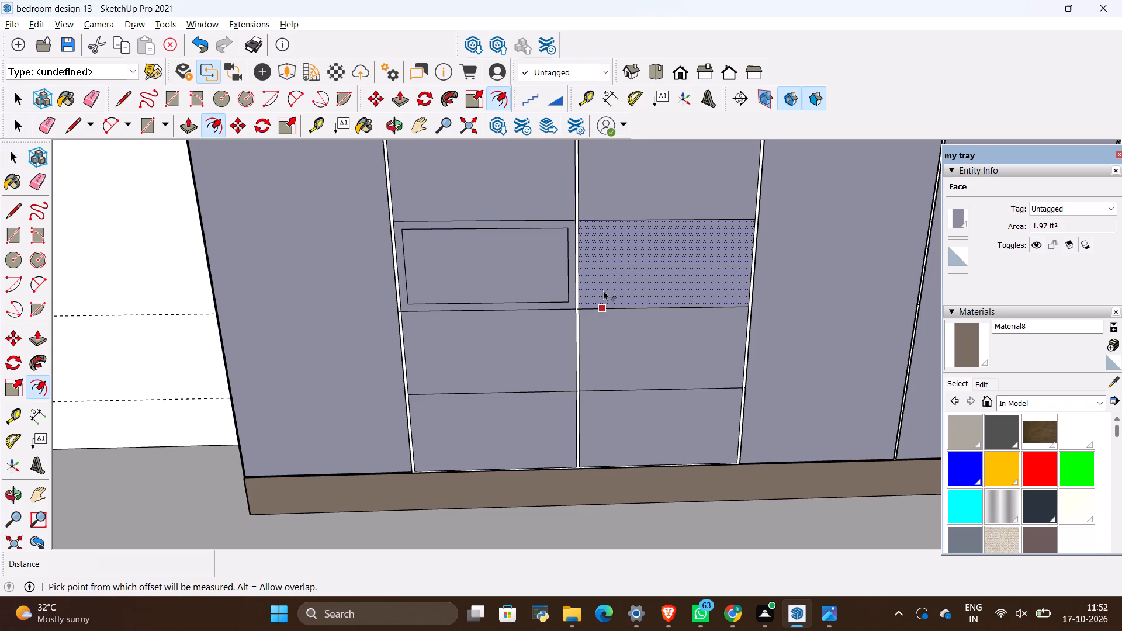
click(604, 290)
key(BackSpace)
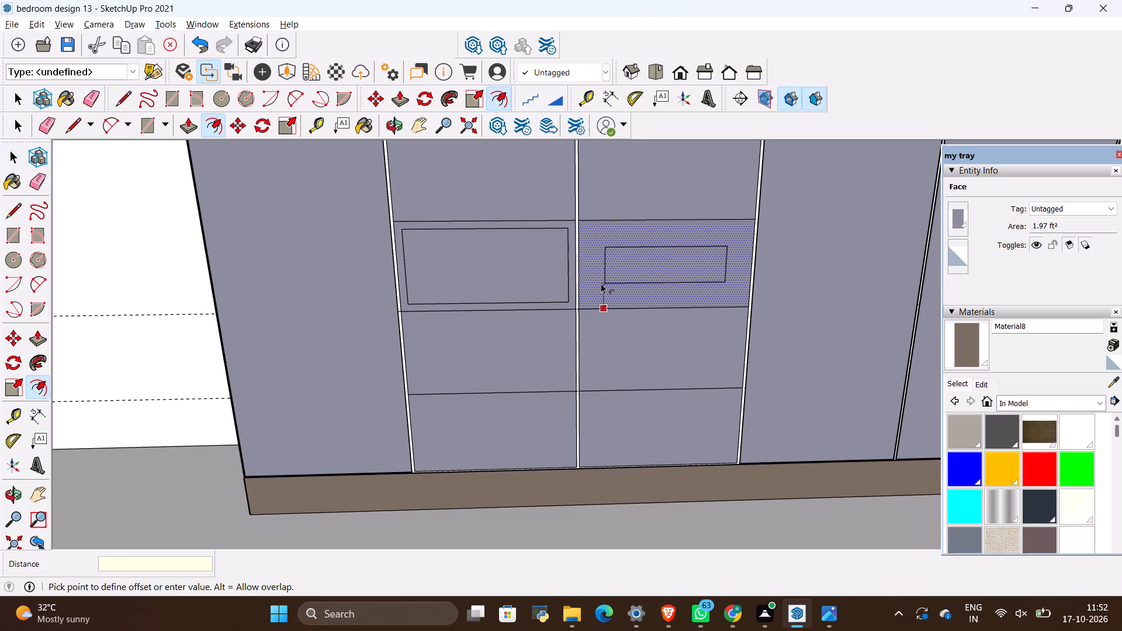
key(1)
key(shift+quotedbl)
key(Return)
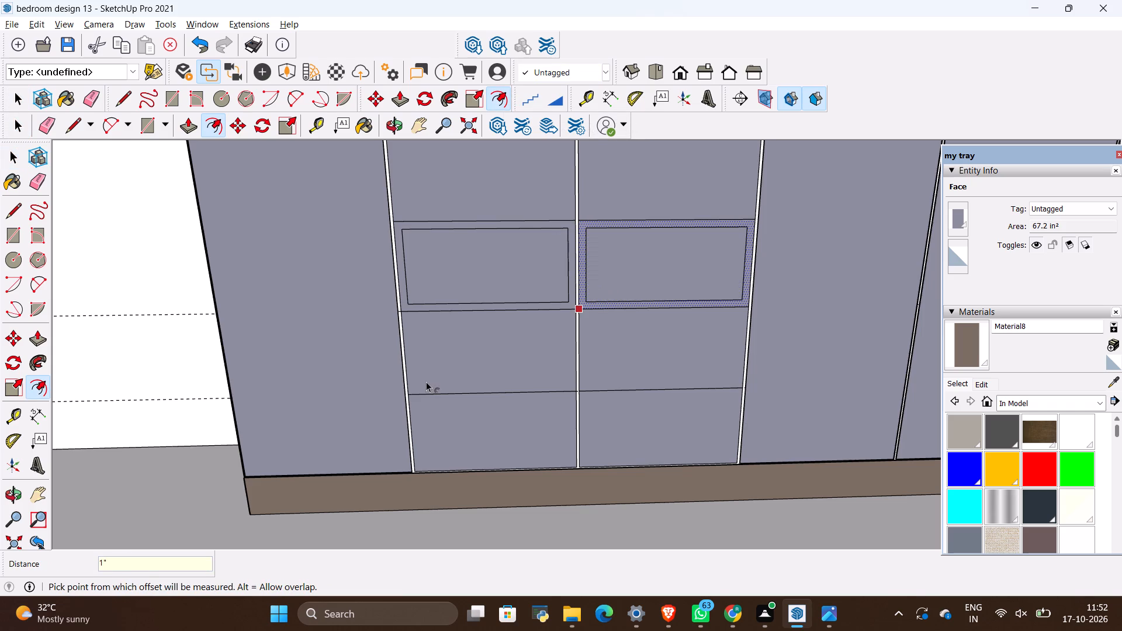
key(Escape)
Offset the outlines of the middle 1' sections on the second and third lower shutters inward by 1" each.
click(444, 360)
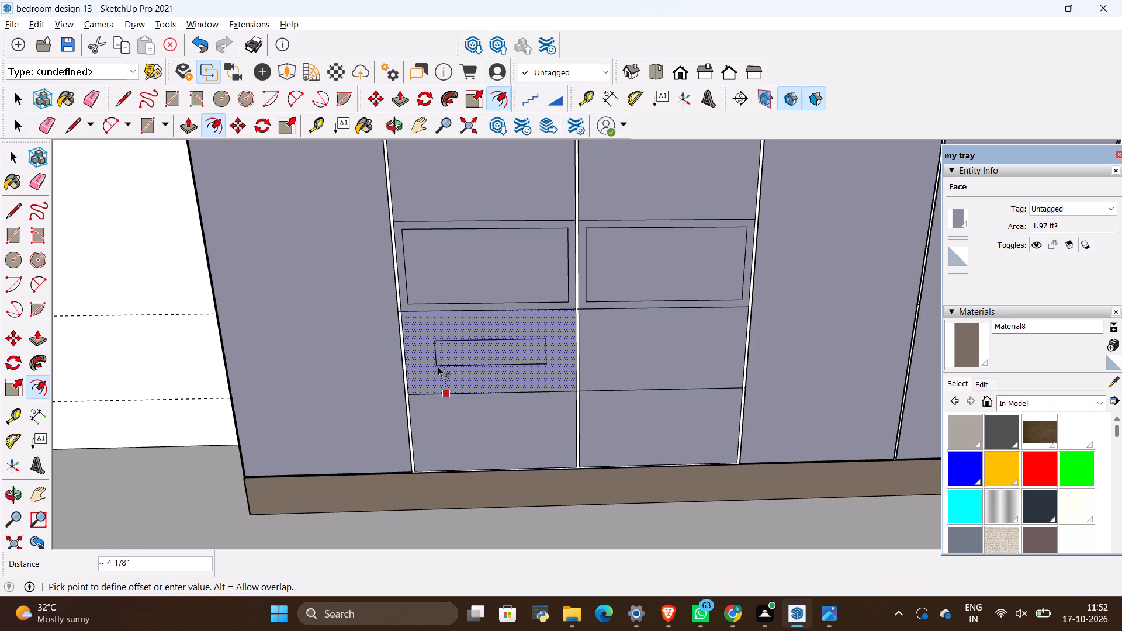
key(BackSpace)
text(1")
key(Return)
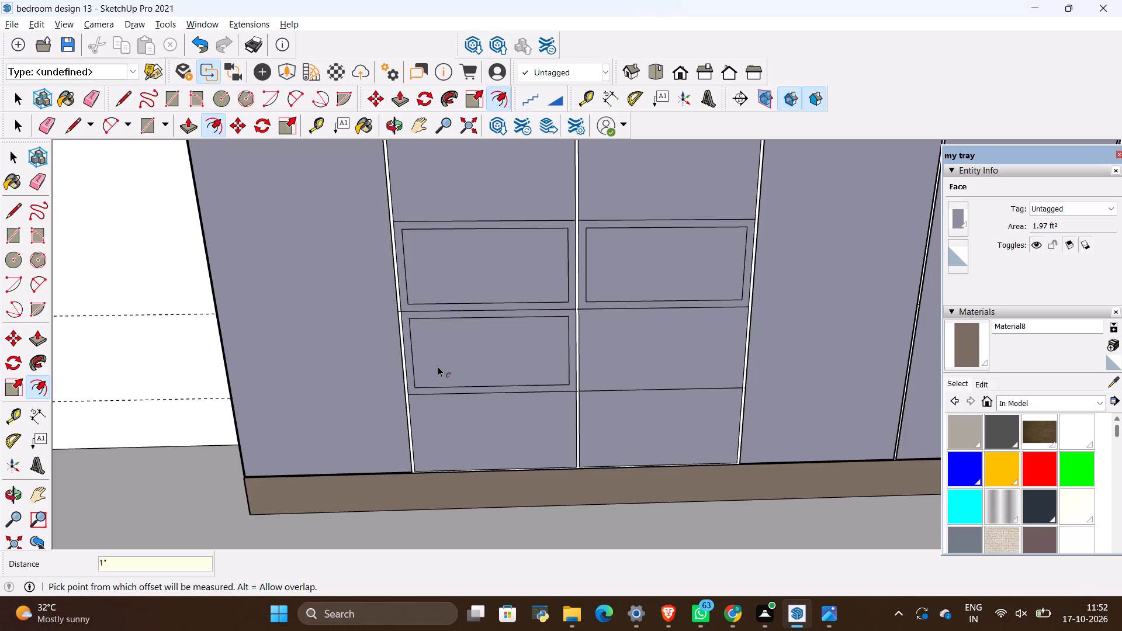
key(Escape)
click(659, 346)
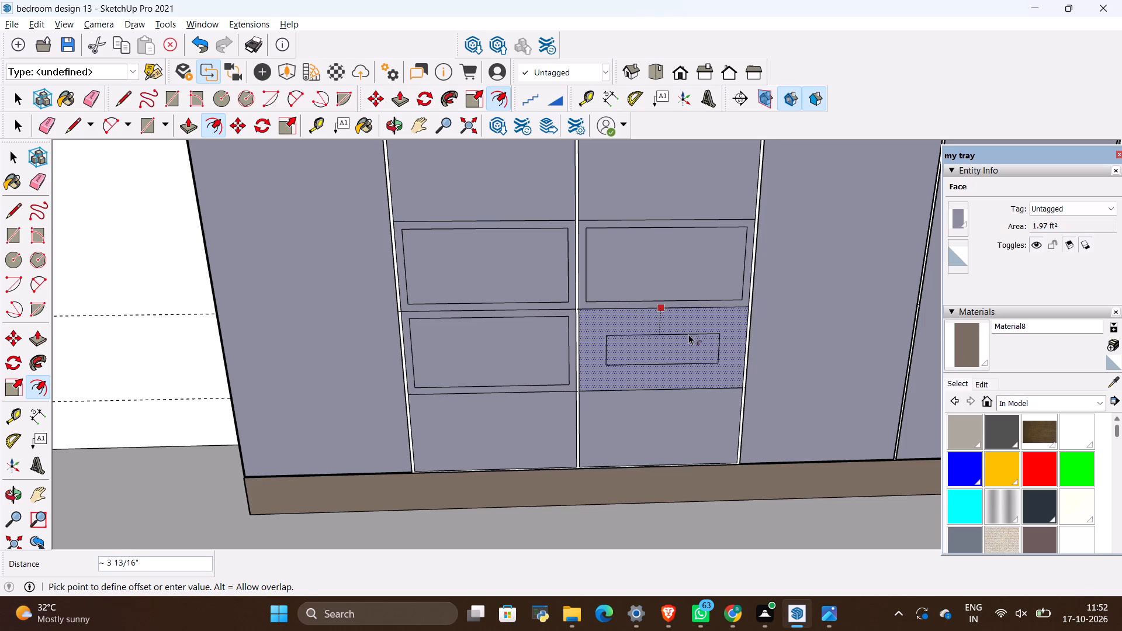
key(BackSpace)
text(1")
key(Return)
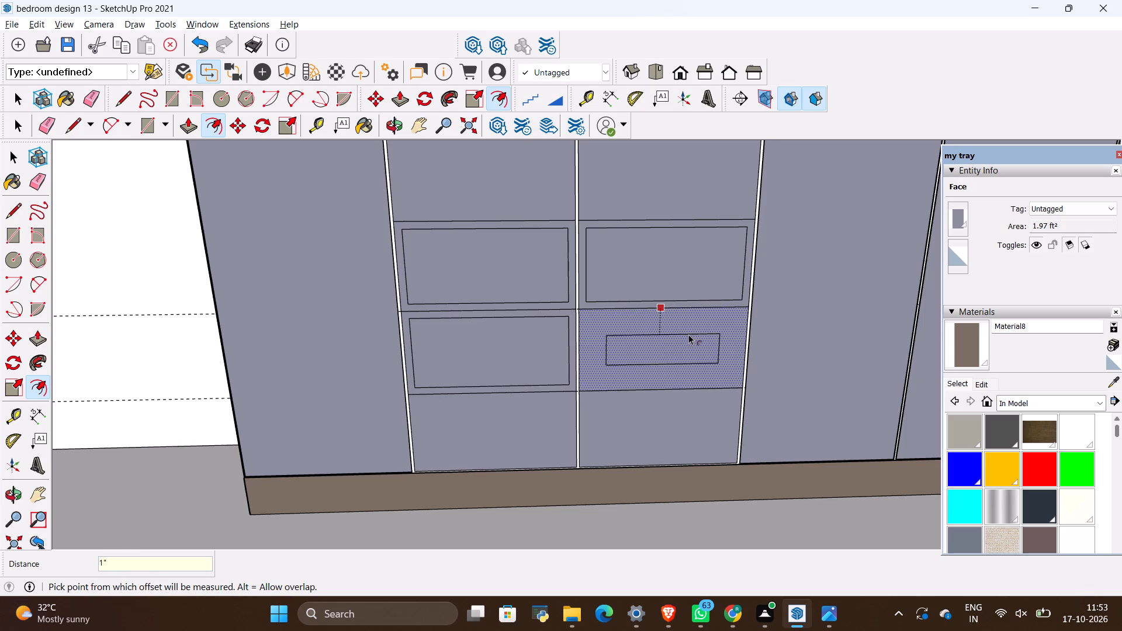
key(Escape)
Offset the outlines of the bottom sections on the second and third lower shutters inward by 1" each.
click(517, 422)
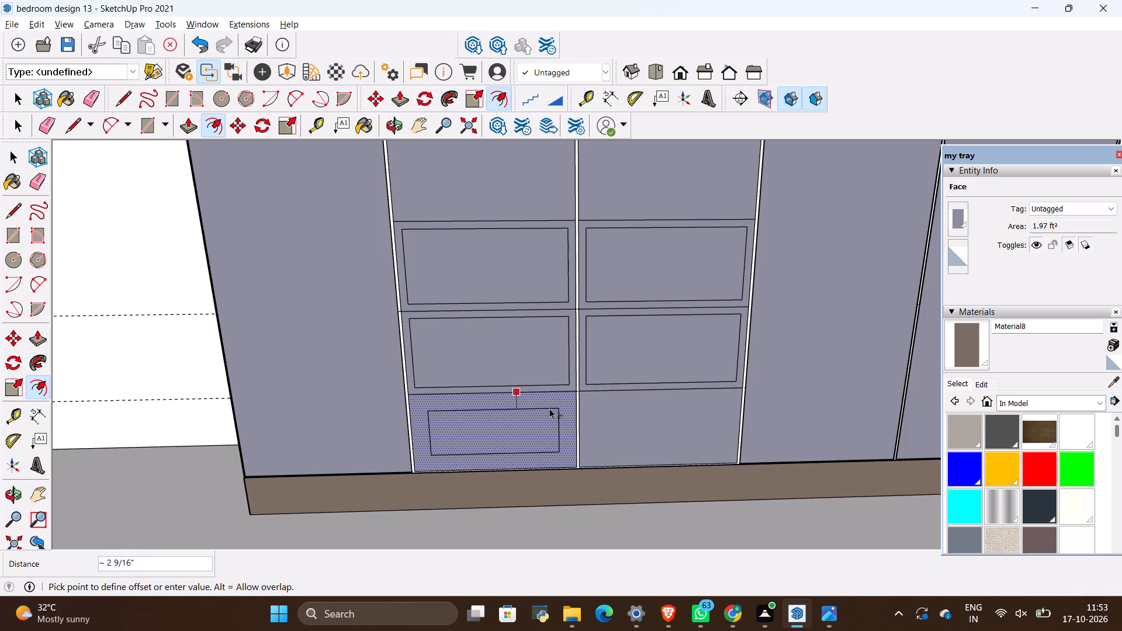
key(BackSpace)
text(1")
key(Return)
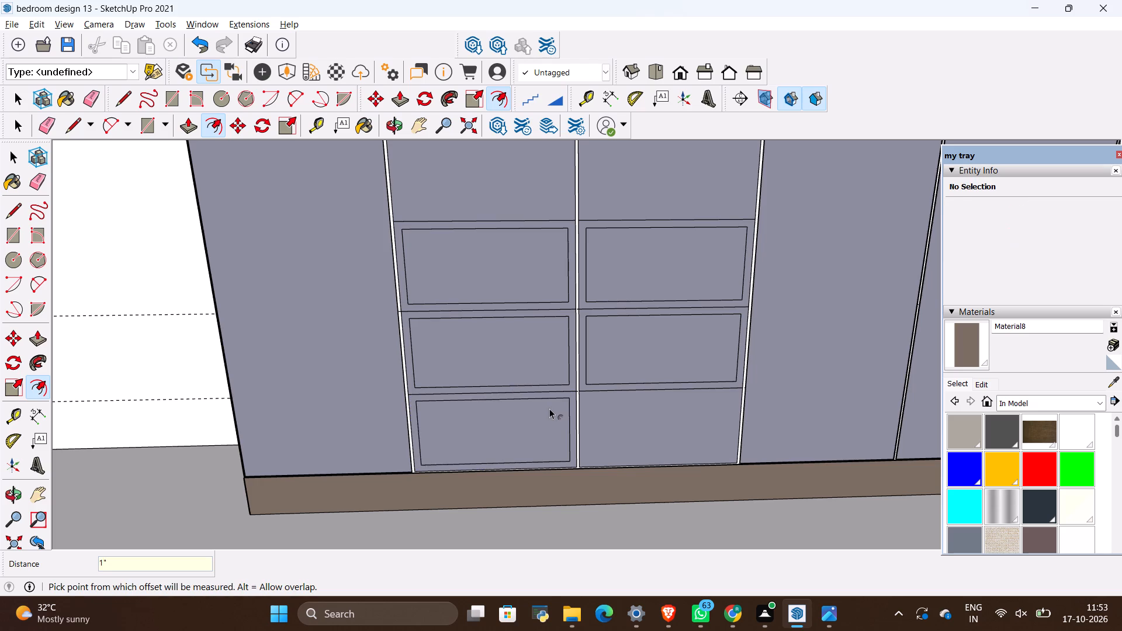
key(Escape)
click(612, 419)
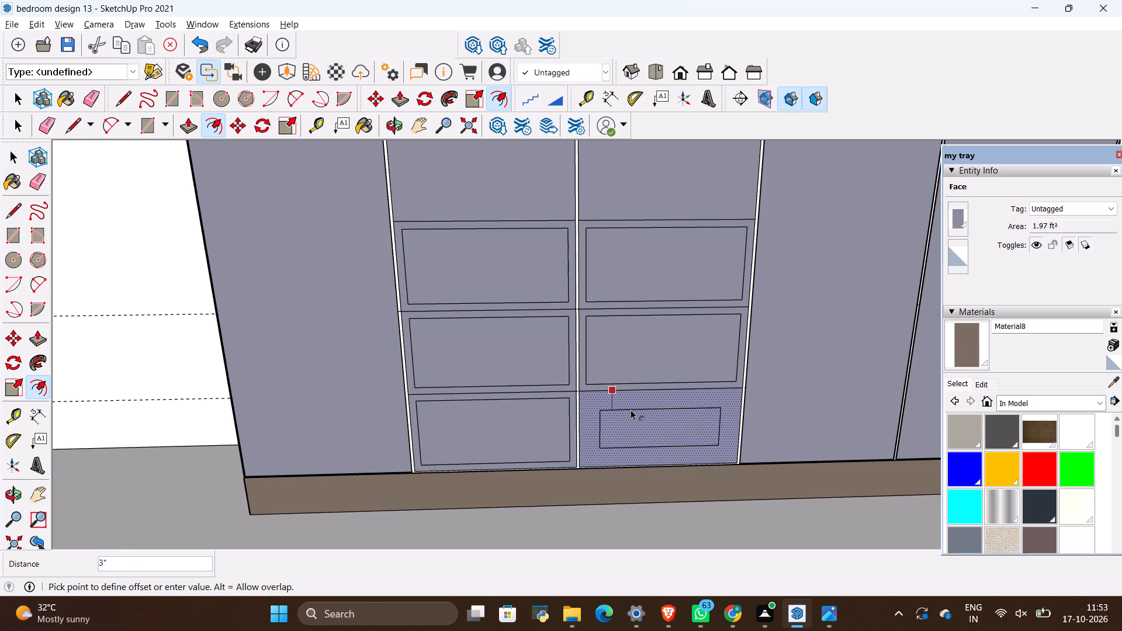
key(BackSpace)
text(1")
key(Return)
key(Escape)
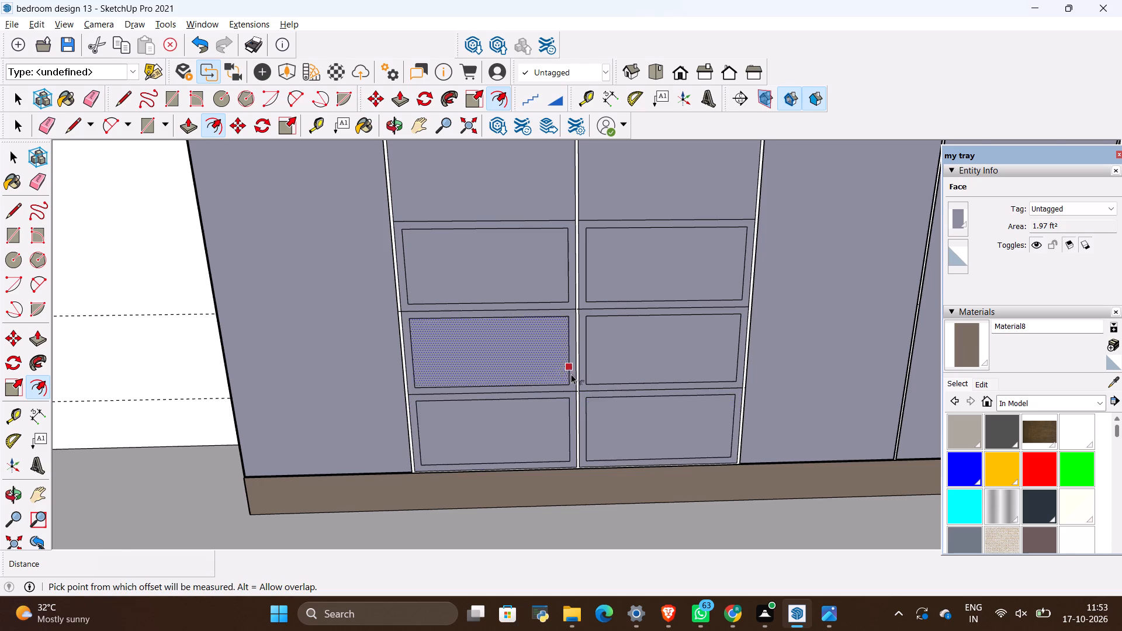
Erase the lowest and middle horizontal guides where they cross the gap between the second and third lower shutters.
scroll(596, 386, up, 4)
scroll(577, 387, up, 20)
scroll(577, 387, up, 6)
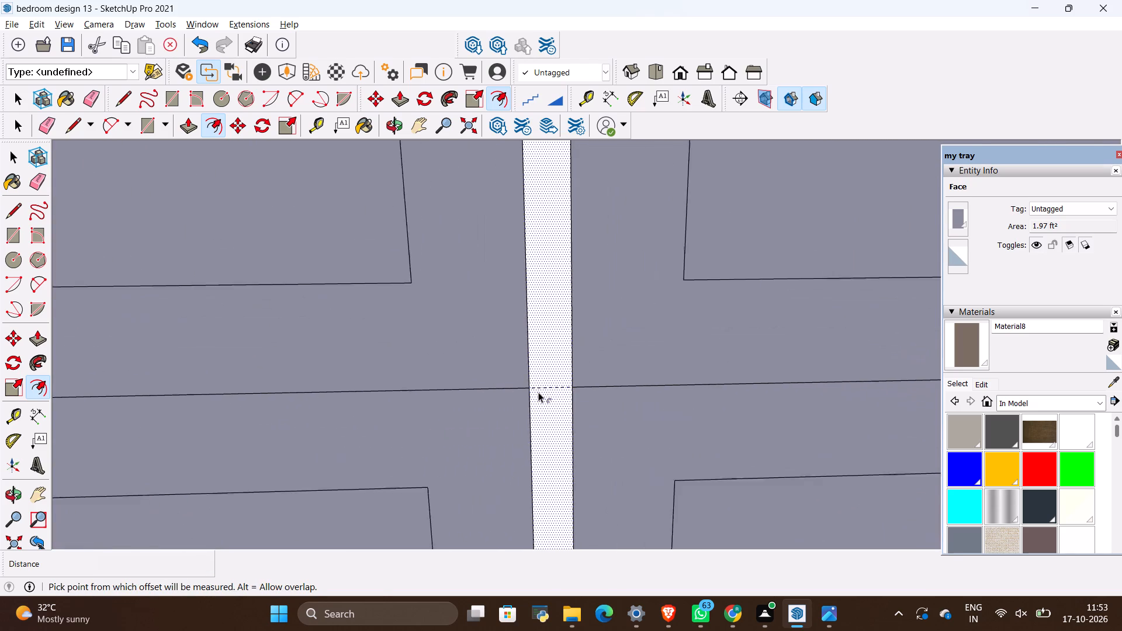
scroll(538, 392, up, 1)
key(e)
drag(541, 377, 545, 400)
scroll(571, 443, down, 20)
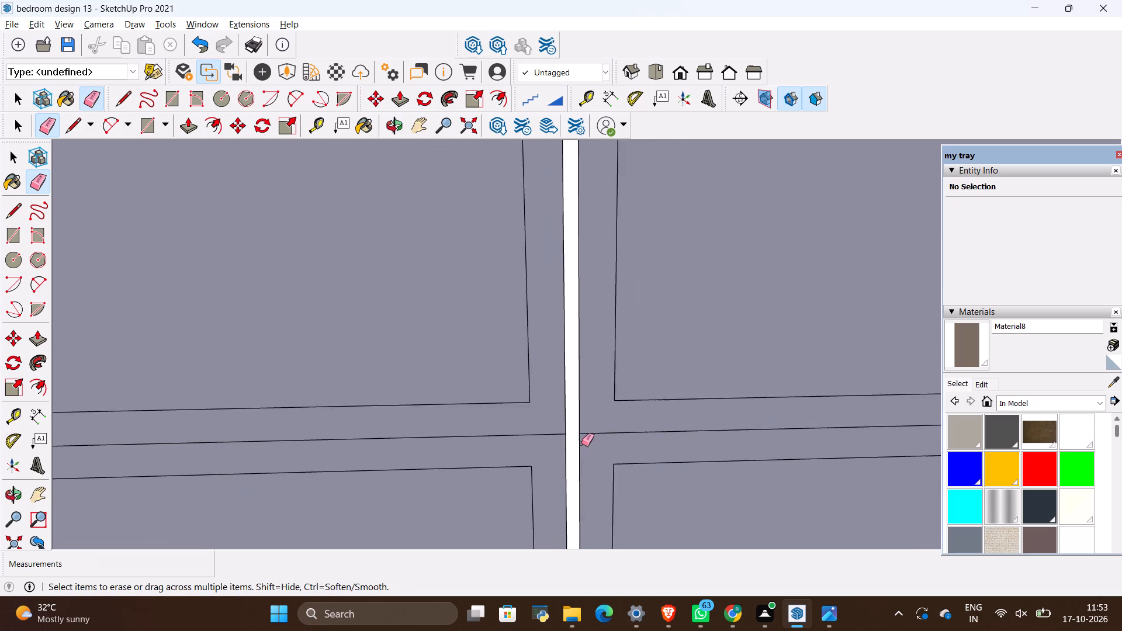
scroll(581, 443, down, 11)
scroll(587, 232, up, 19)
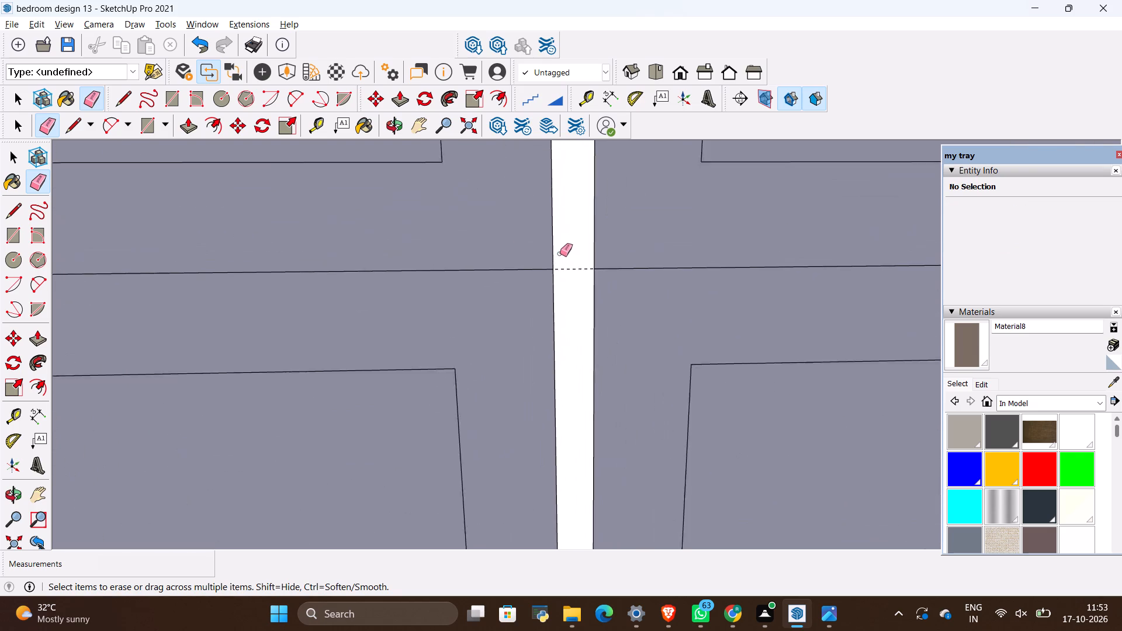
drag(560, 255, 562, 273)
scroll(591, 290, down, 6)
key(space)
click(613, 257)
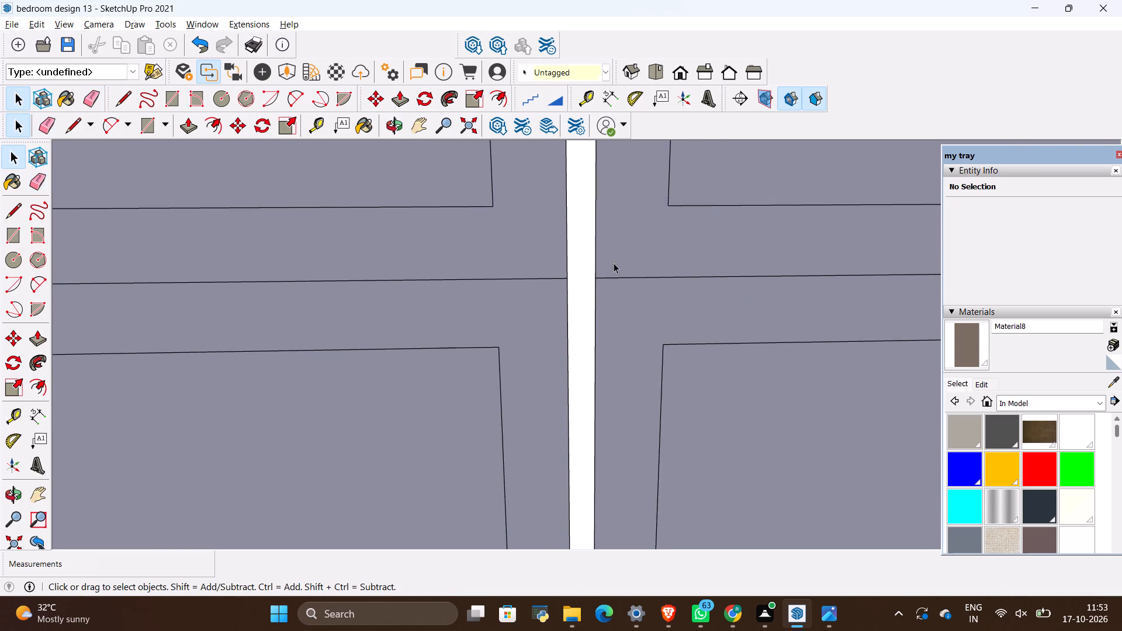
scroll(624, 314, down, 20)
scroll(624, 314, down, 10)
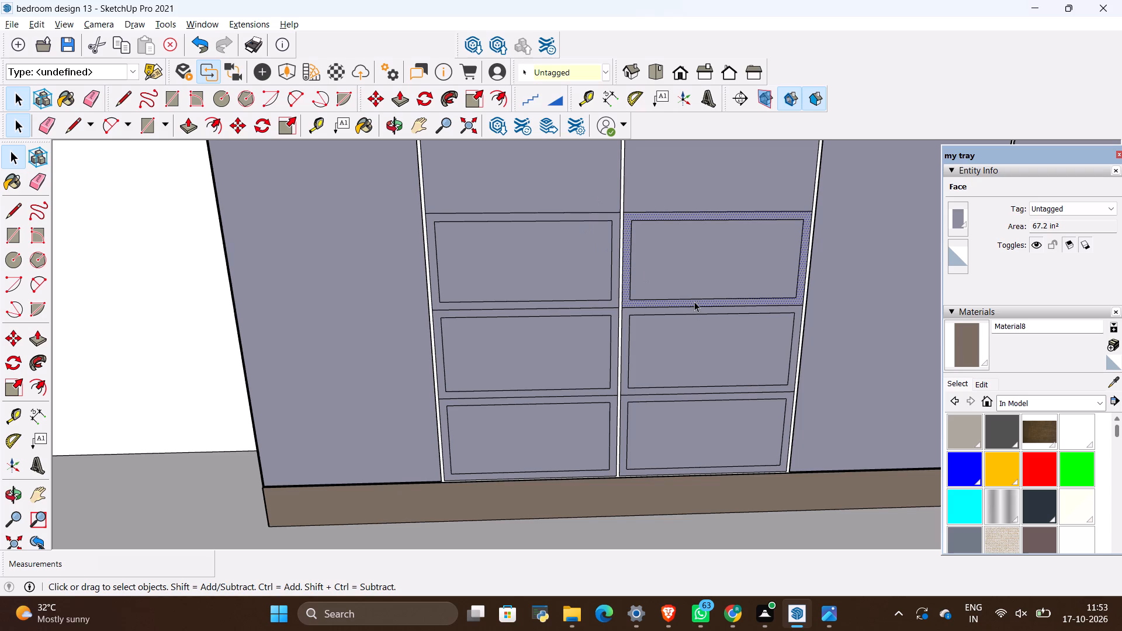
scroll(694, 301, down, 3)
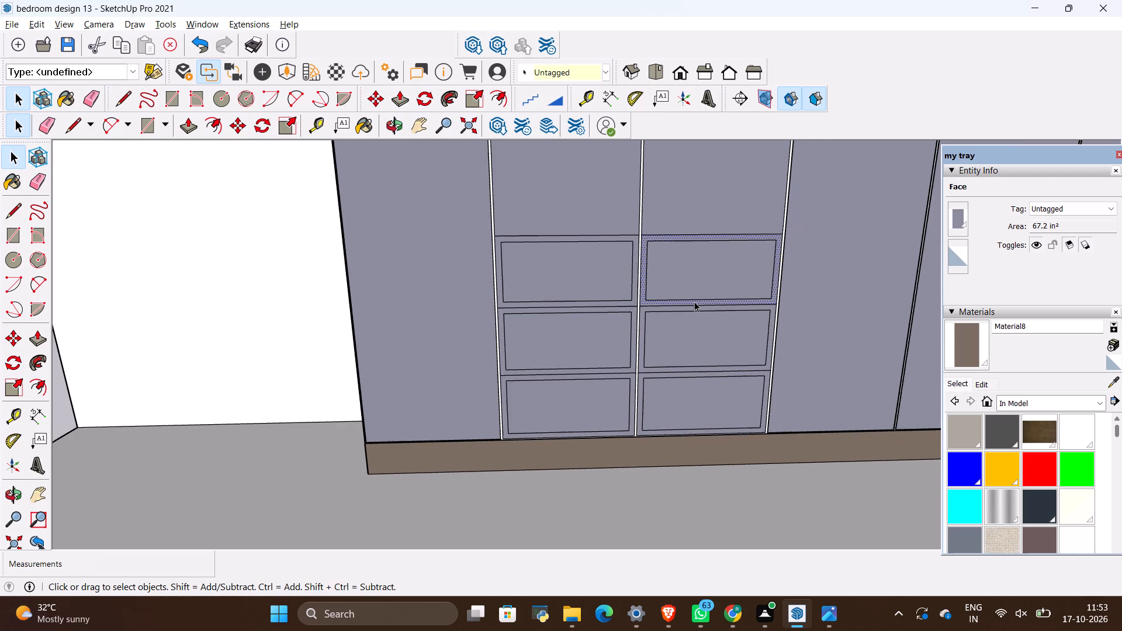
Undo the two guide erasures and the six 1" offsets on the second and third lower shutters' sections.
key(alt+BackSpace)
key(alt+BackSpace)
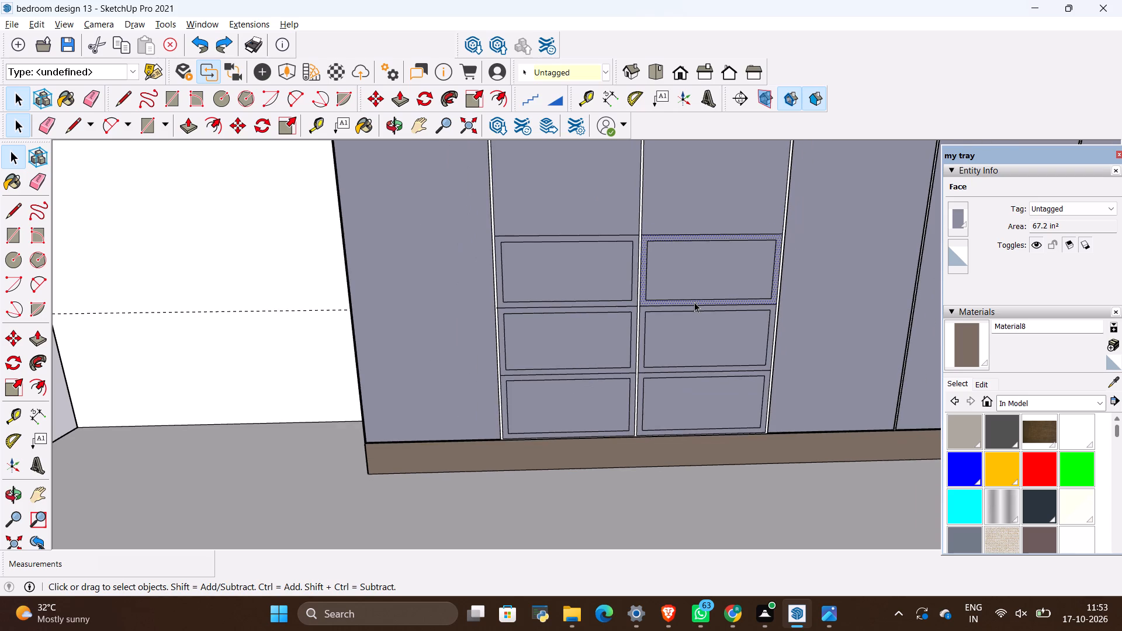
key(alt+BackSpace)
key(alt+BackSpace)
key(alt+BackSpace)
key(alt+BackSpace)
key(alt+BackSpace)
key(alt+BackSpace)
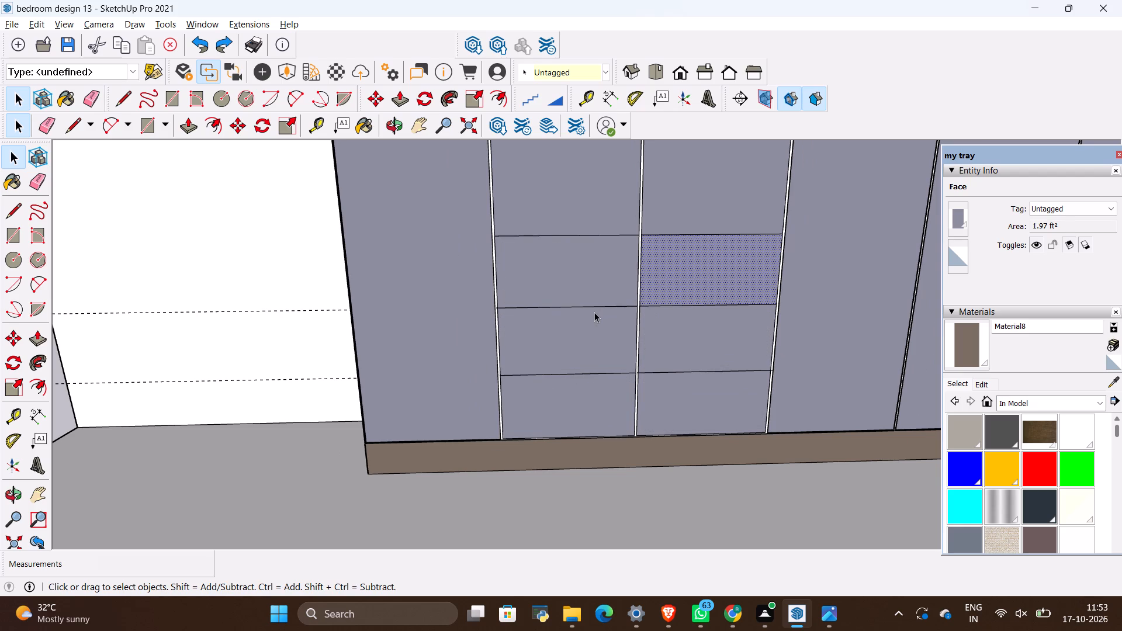
Place two vertical guides on the second lower shutter, each 1" inside its left and right edges.
key(t)
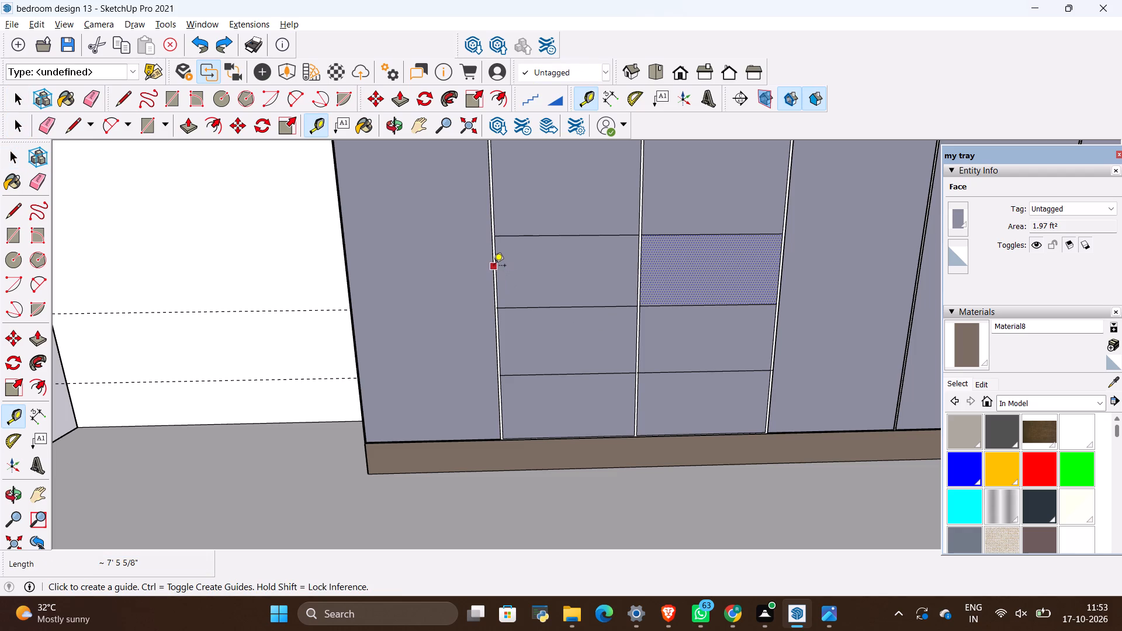
scroll(492, 259, up, 9)
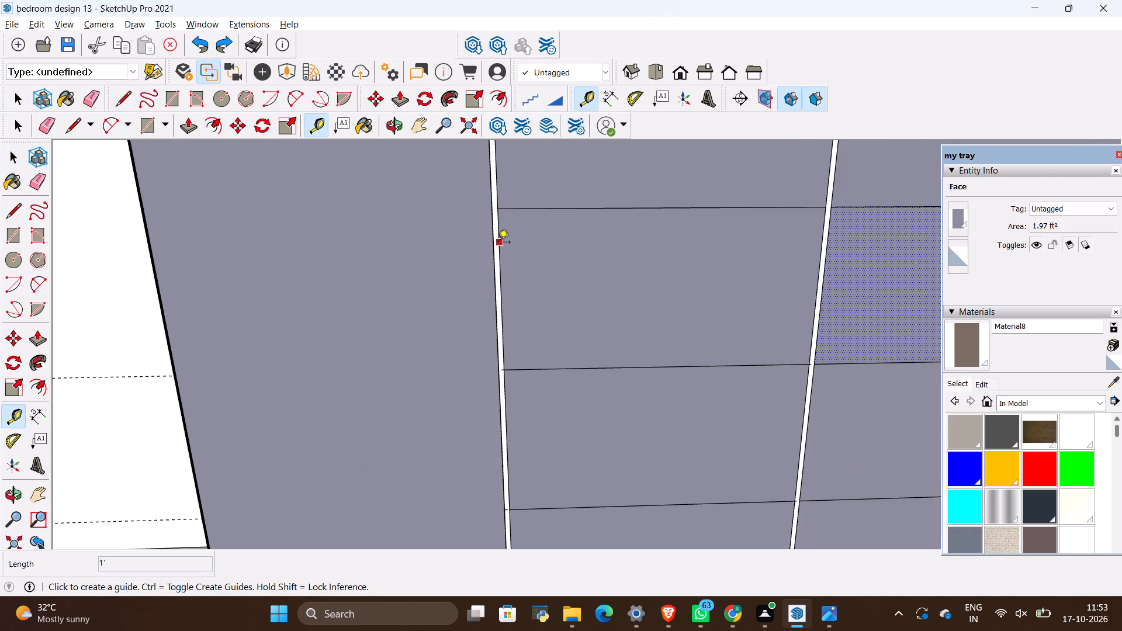
click(498, 243)
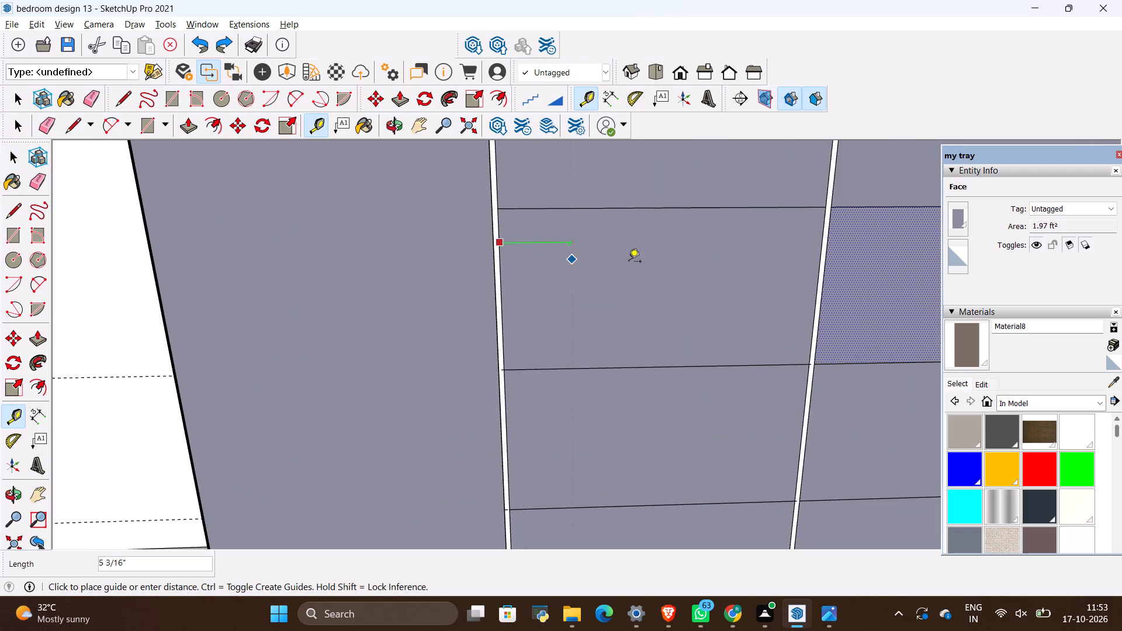
key(BackSpace)
text(1")
key(Return)
scroll(822, 80, up, 1)
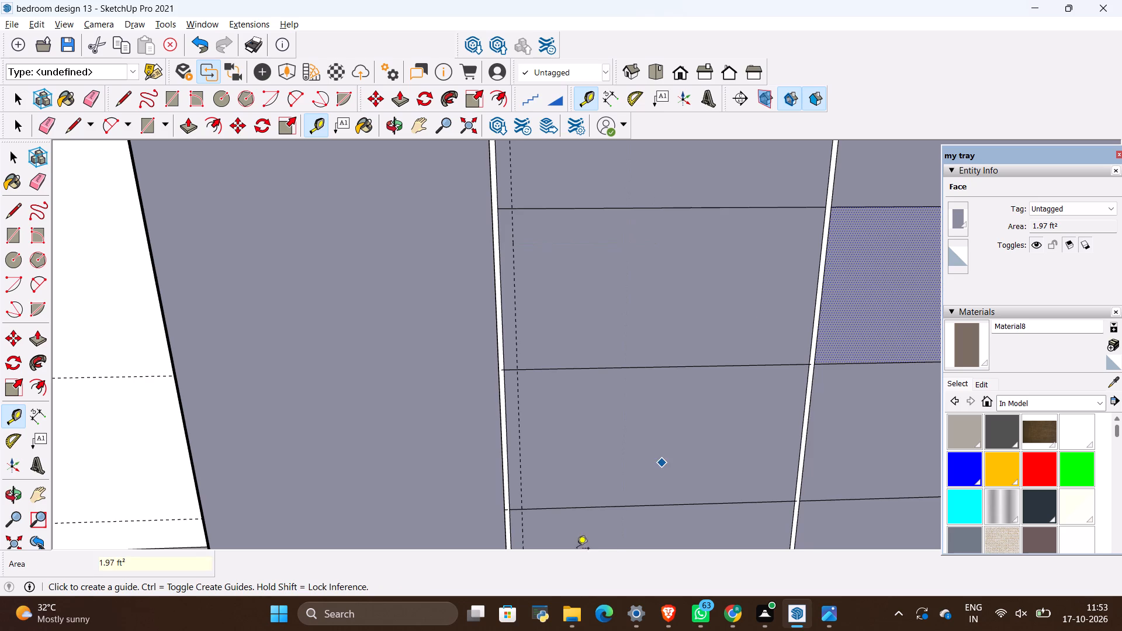
scroll(569, 545, down, 6)
scroll(746, 355, up, 9)
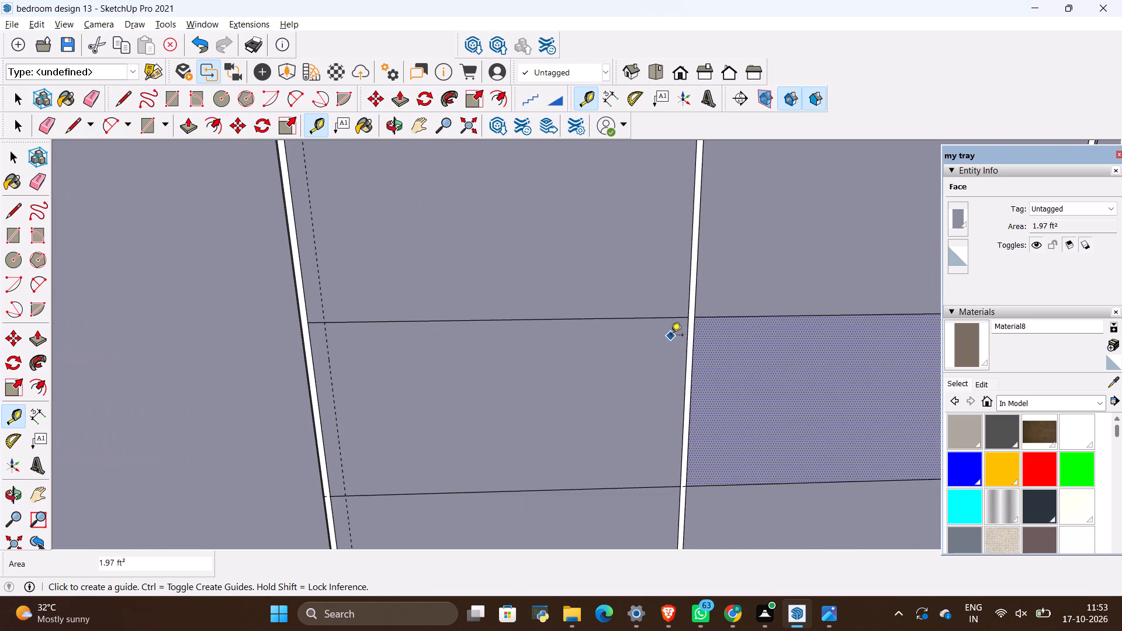
click(687, 327)
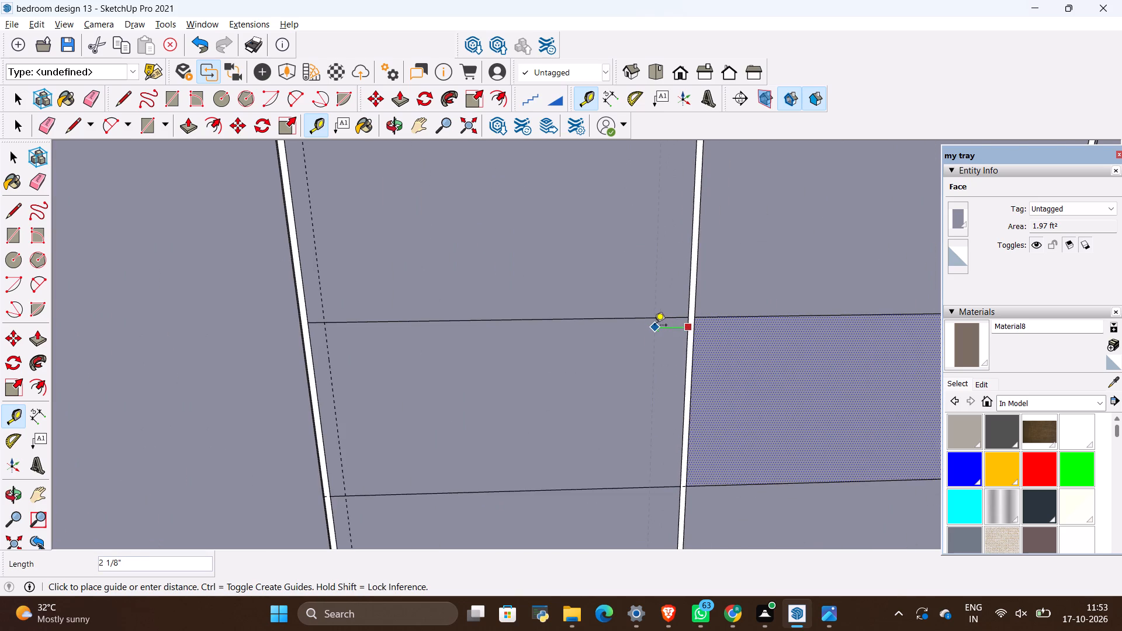
key(BackSpace)
text(1")
key(Return)
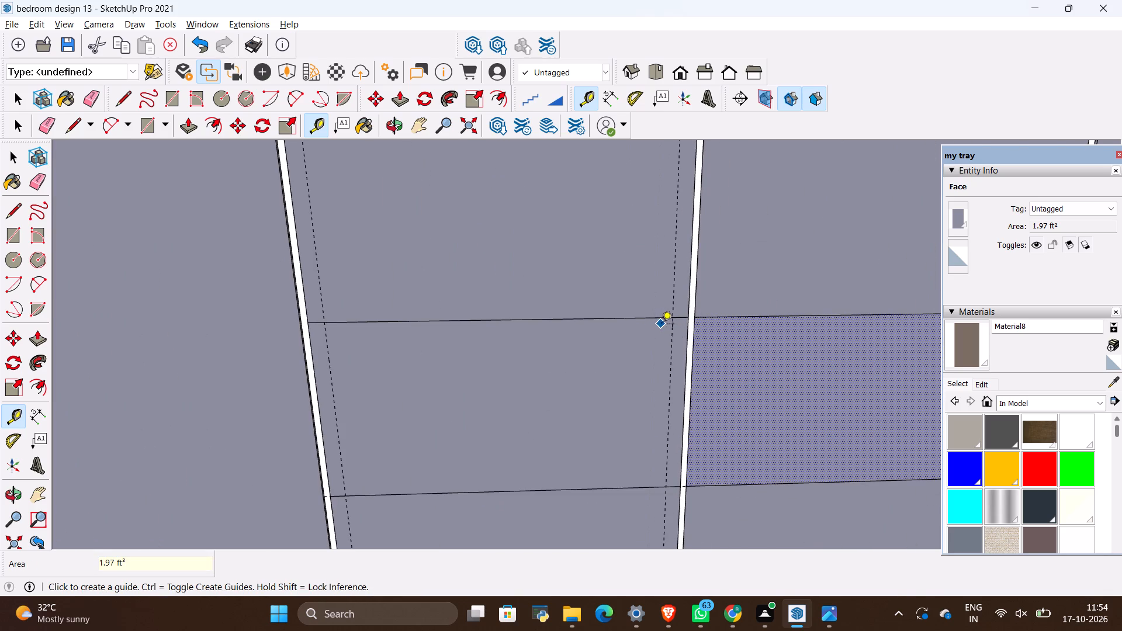
Place two vertical guides on the third lower shutter, each 1" inside its left and right edges.
click(695, 304)
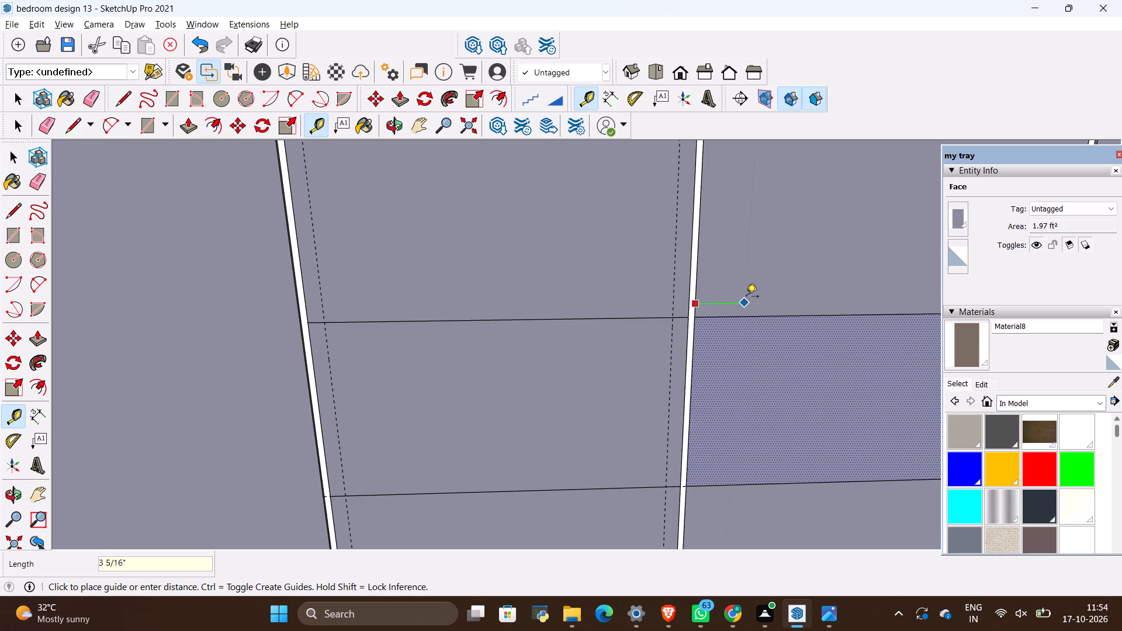
key(BackSpace)
text(1")
key(Return)
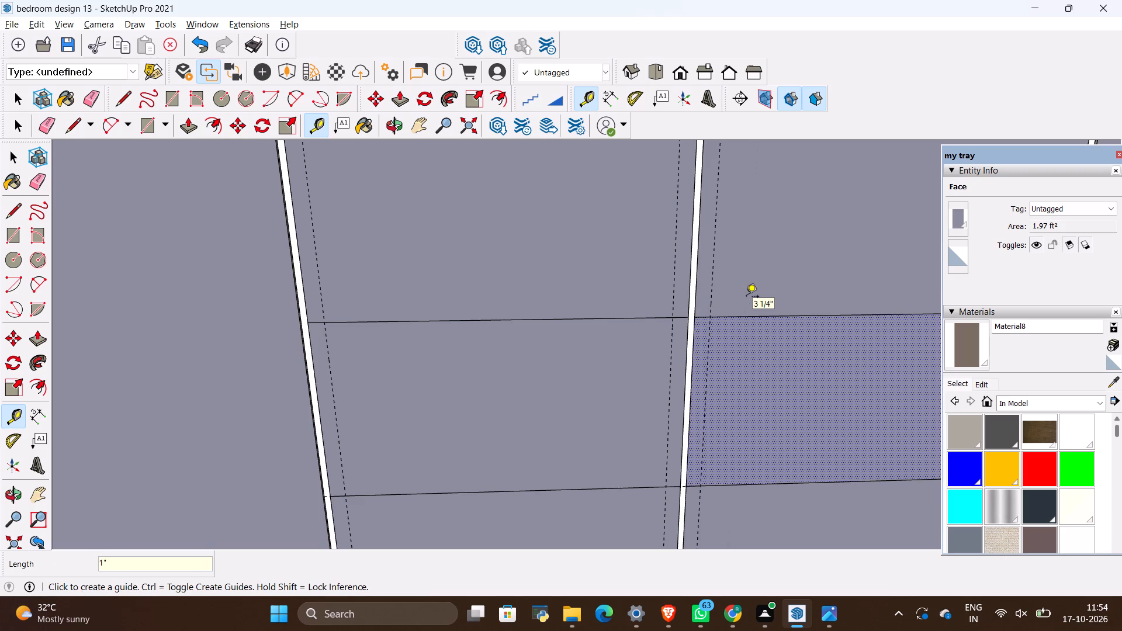
scroll(580, 322, down, 10)
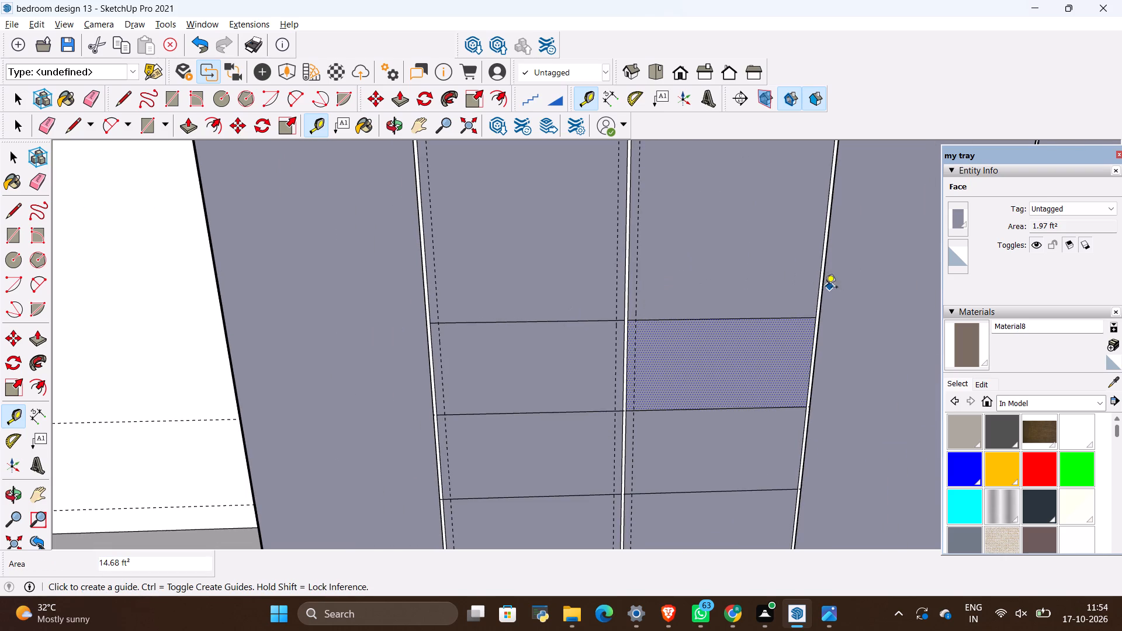
scroll(810, 293, up, 9)
click(825, 310)
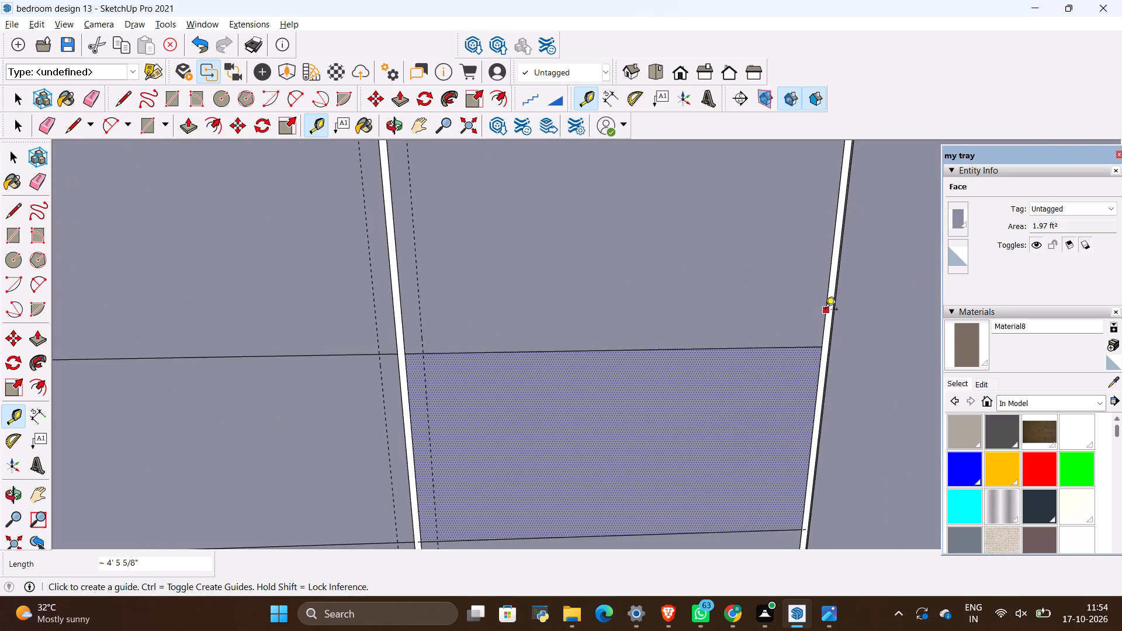
key(BackSpace)
text(1")
key(Return)
scroll(753, 286, down, 7)
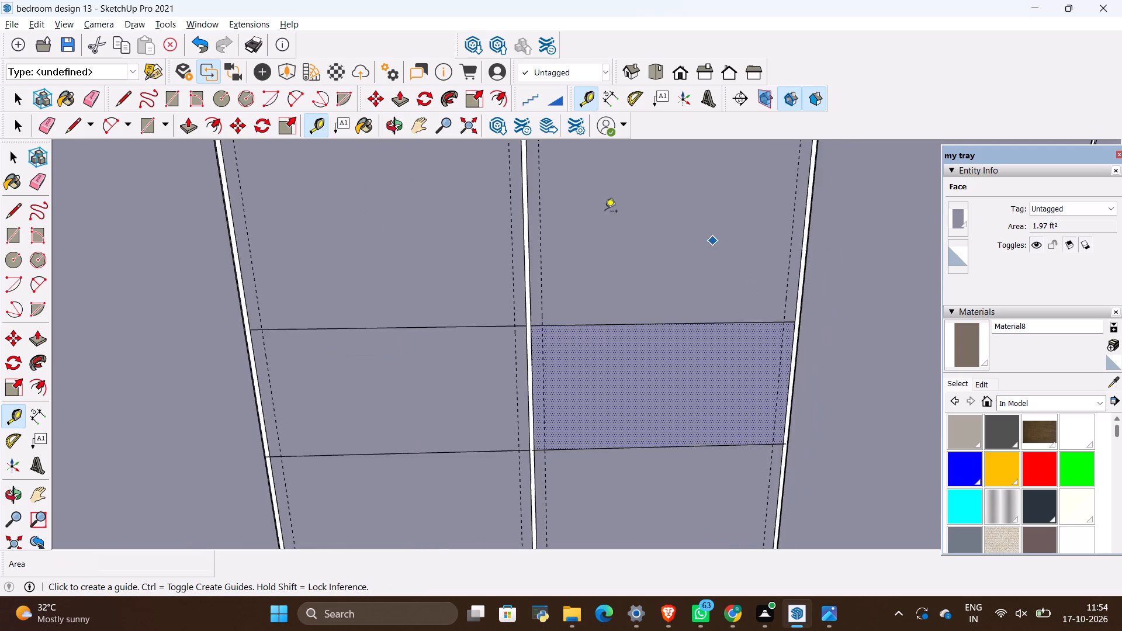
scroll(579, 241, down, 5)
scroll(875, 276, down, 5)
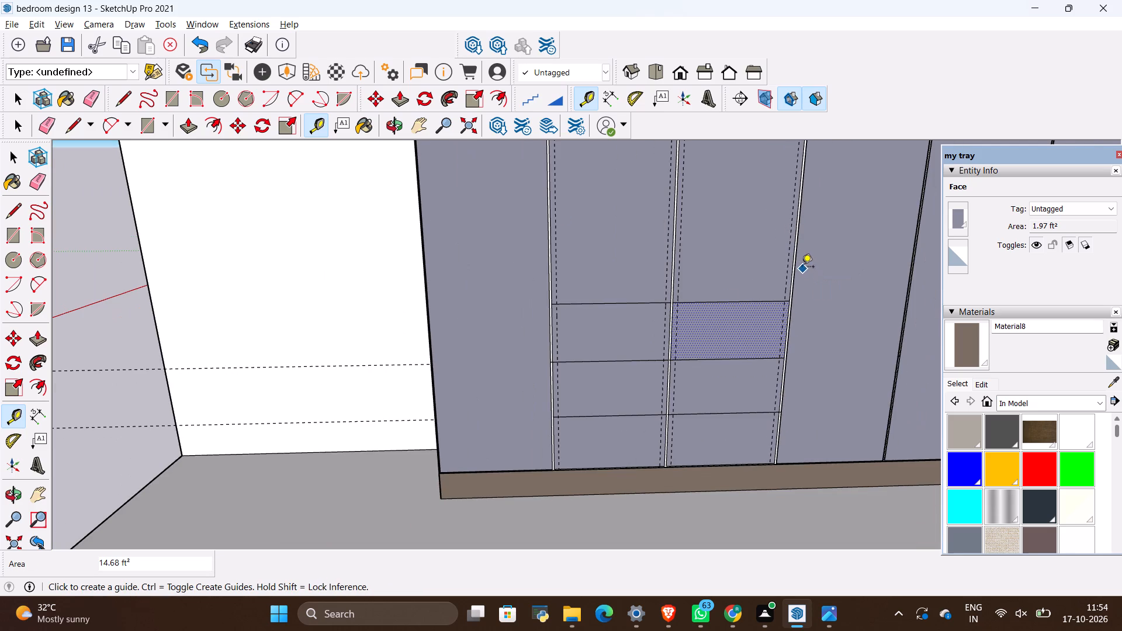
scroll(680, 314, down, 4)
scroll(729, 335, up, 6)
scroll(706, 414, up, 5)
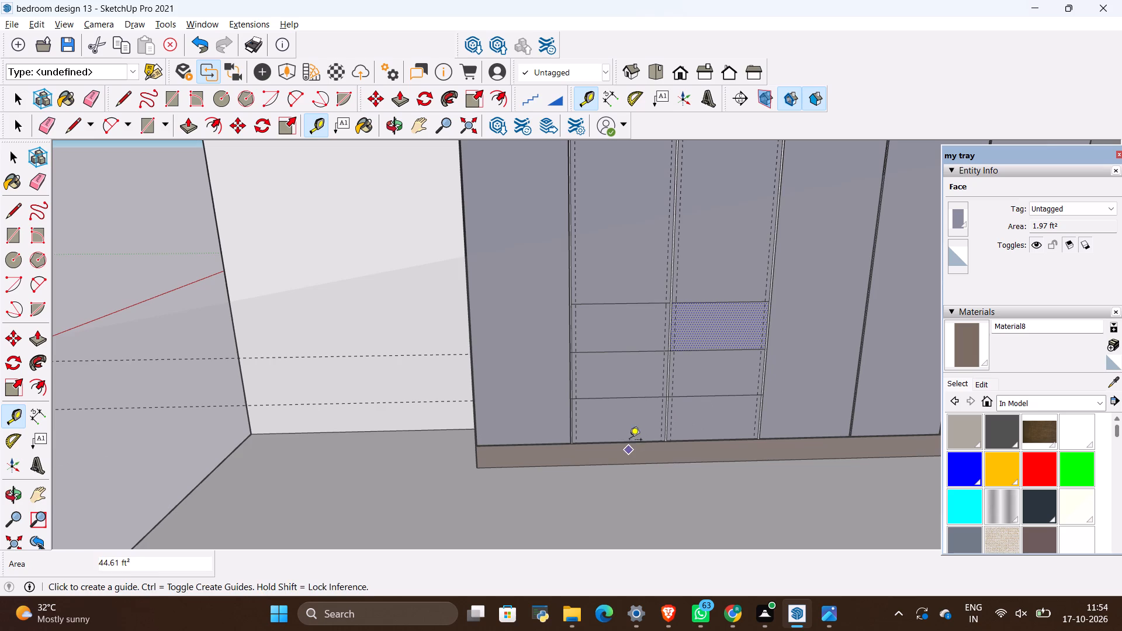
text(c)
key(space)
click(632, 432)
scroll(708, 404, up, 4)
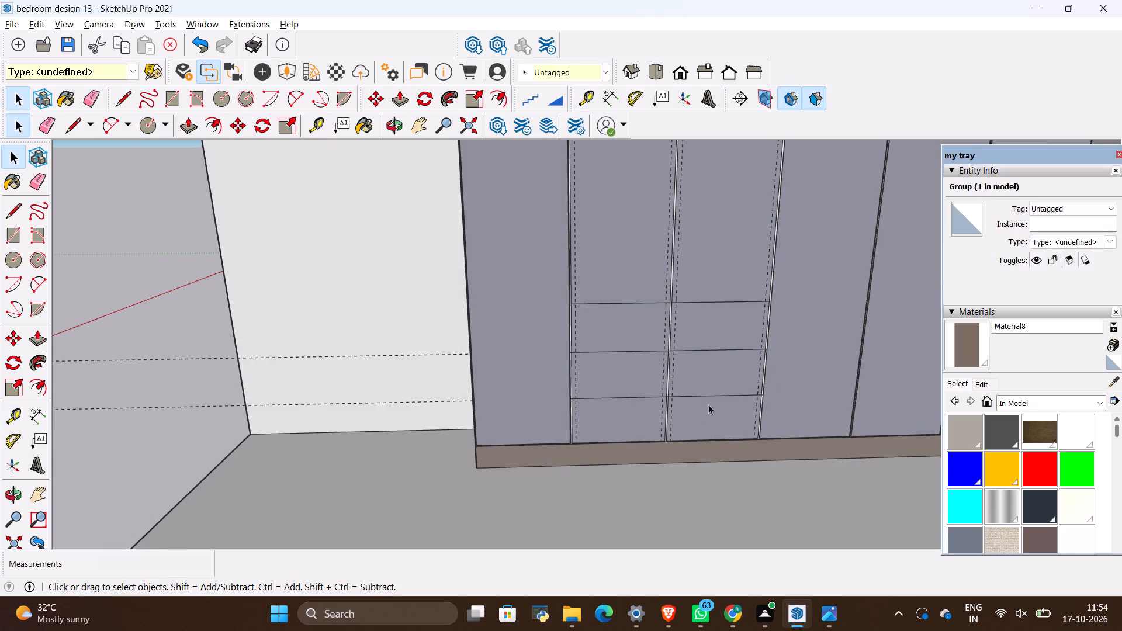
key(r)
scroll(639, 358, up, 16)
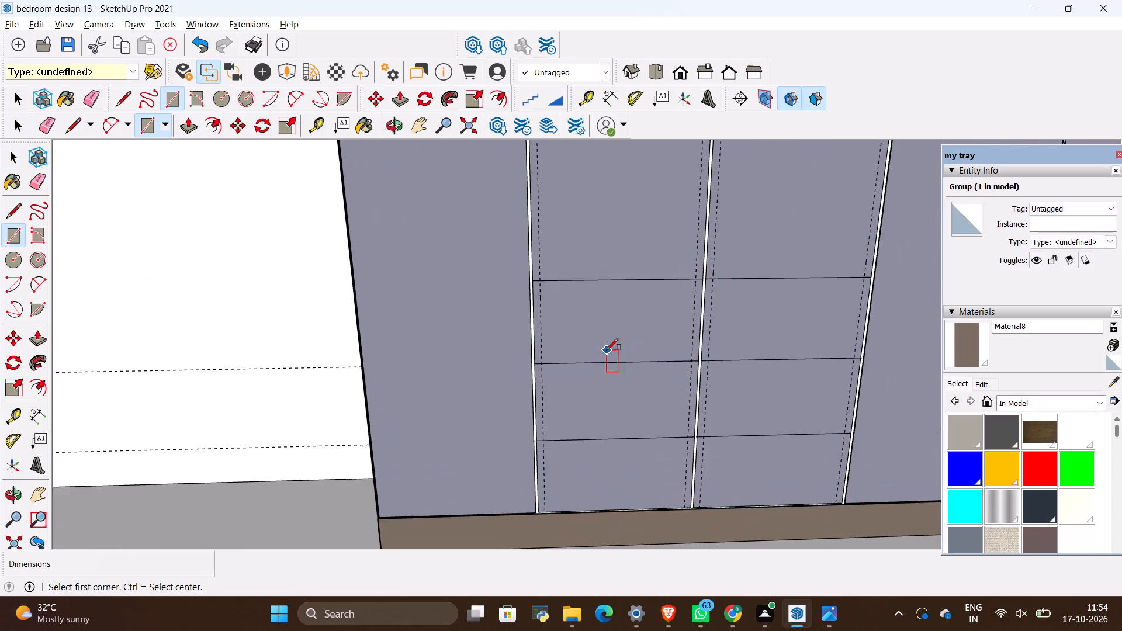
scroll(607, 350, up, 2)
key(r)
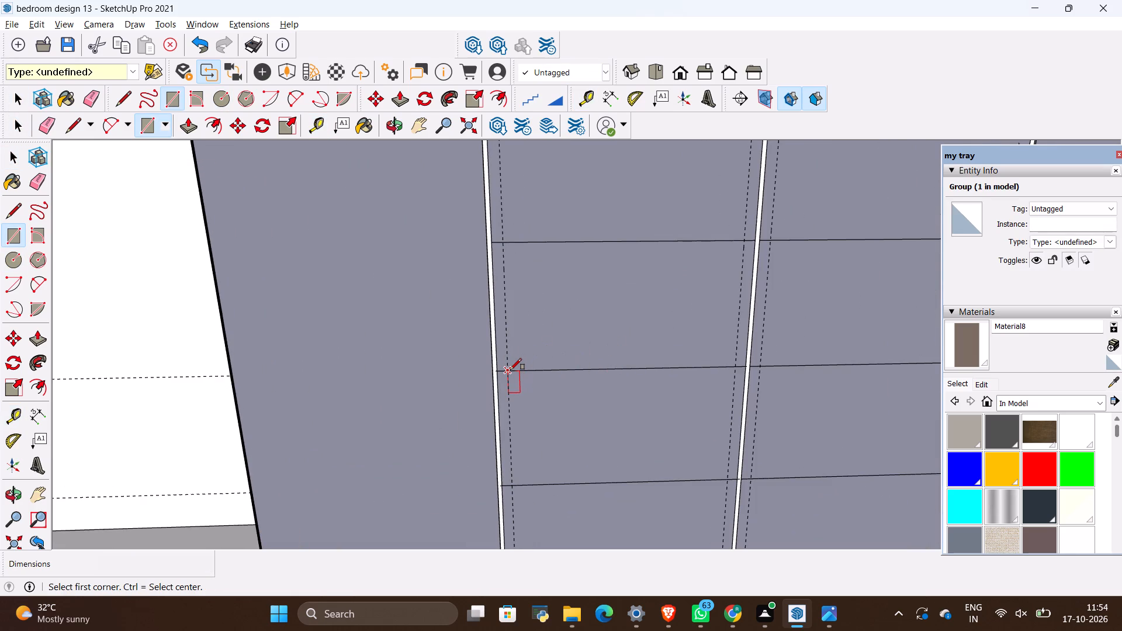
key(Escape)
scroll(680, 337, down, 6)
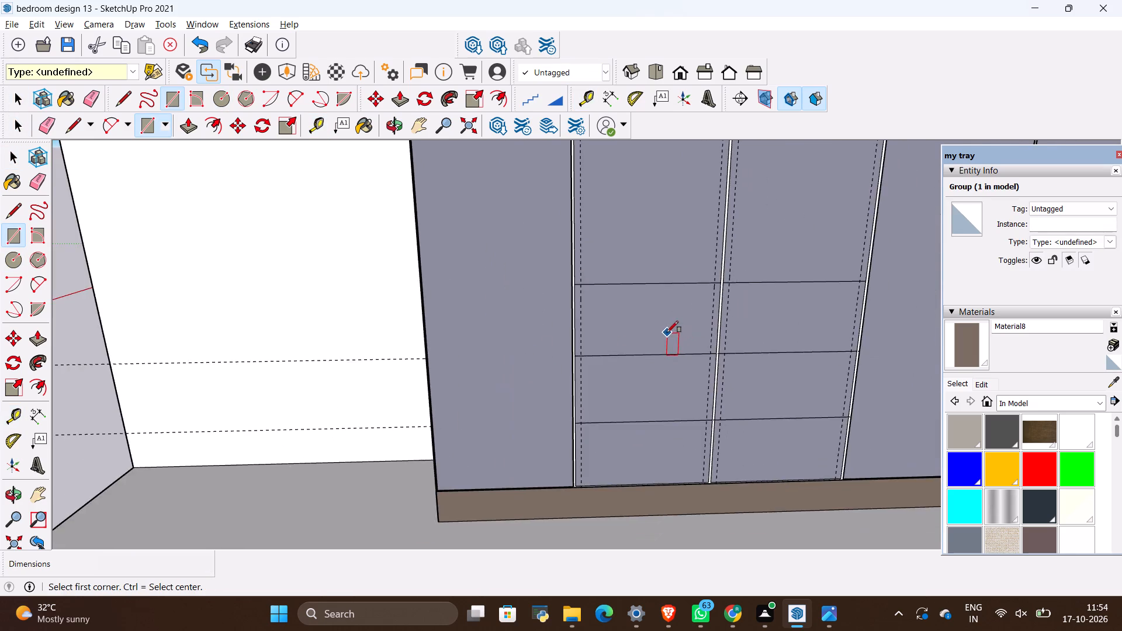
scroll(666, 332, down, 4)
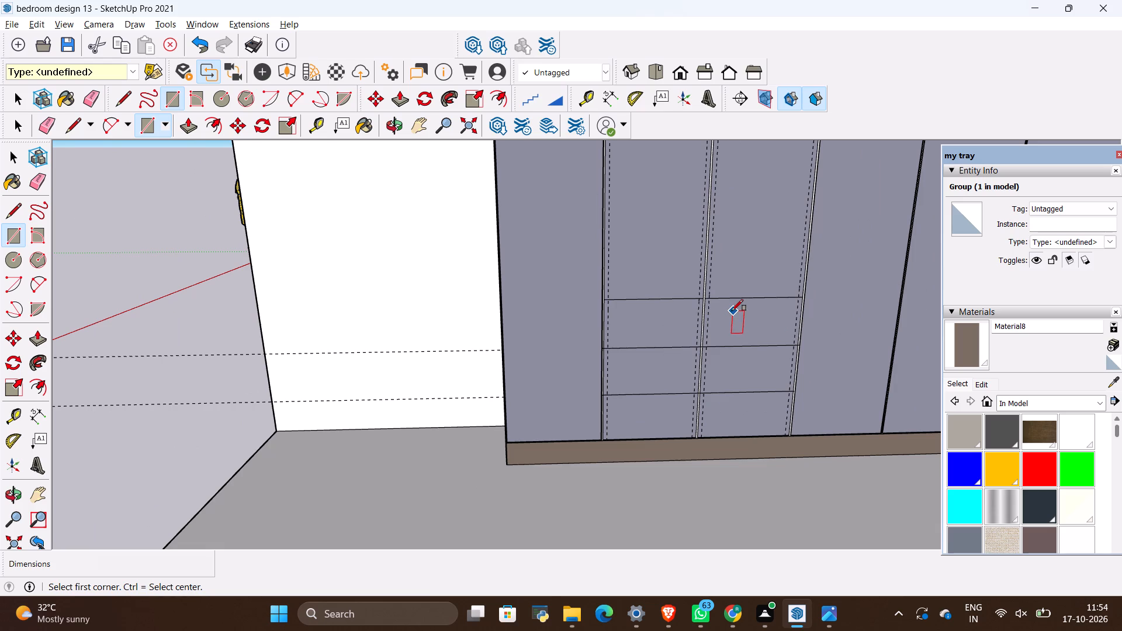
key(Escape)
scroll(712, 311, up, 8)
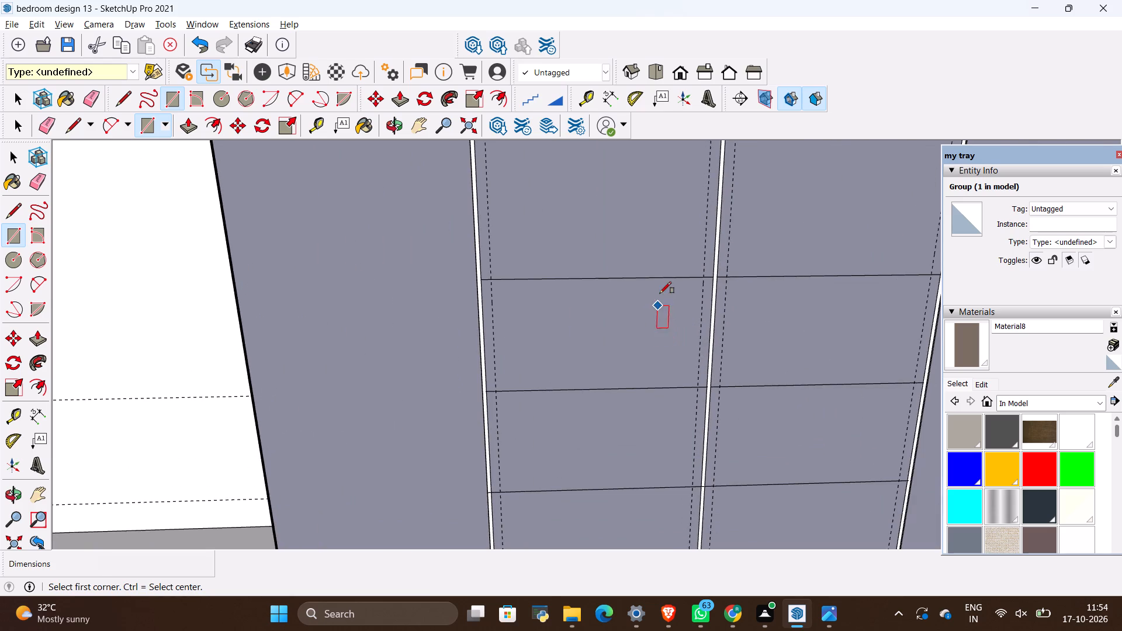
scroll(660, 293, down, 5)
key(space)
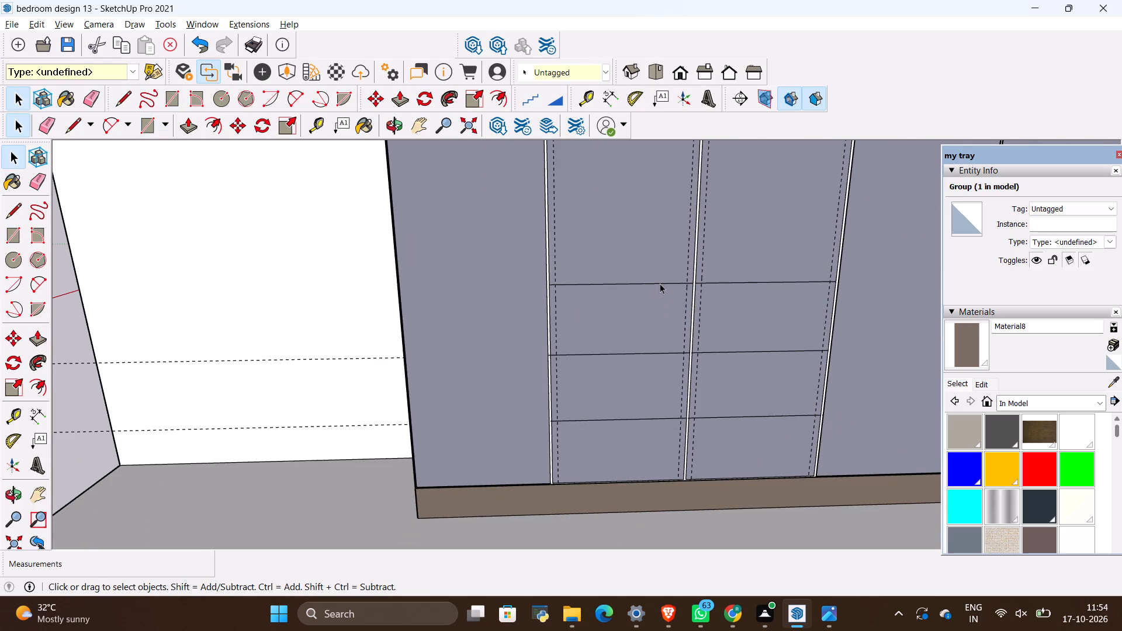
Copy the top section line of the second lower shutter 0.5" upward.
click(660, 284)
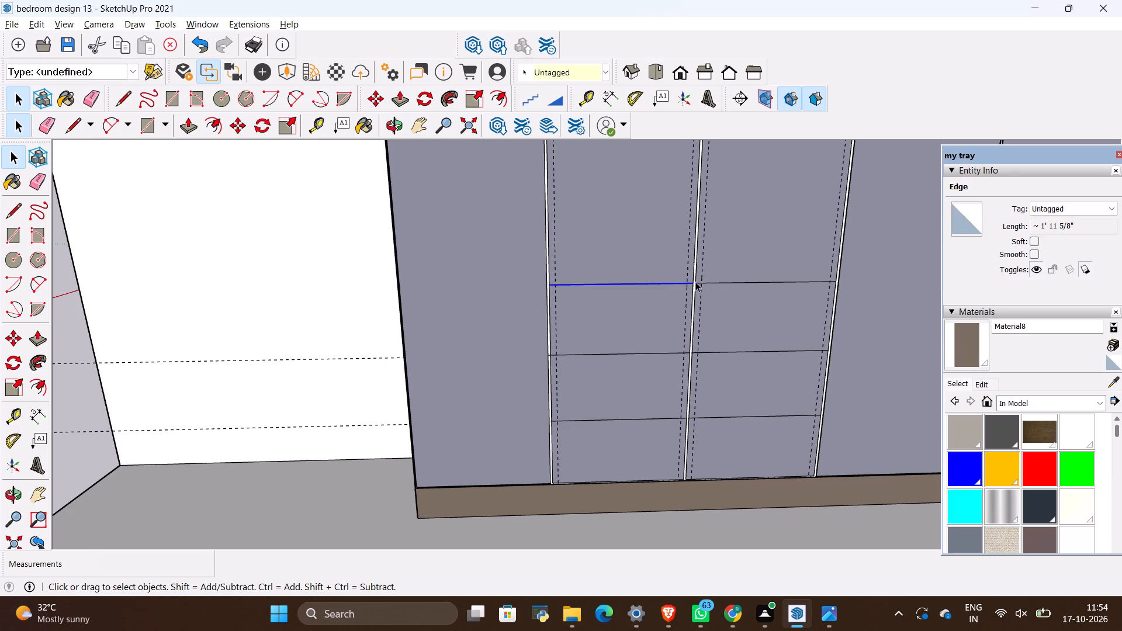
scroll(685, 283, up, 8)
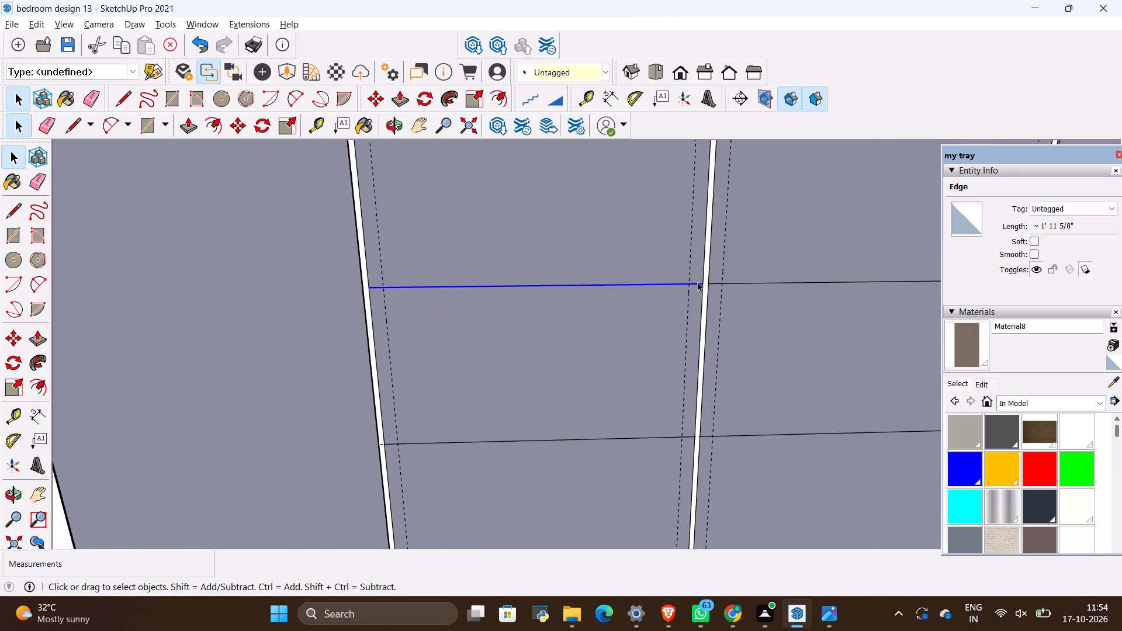
key(m)
click(700, 282)
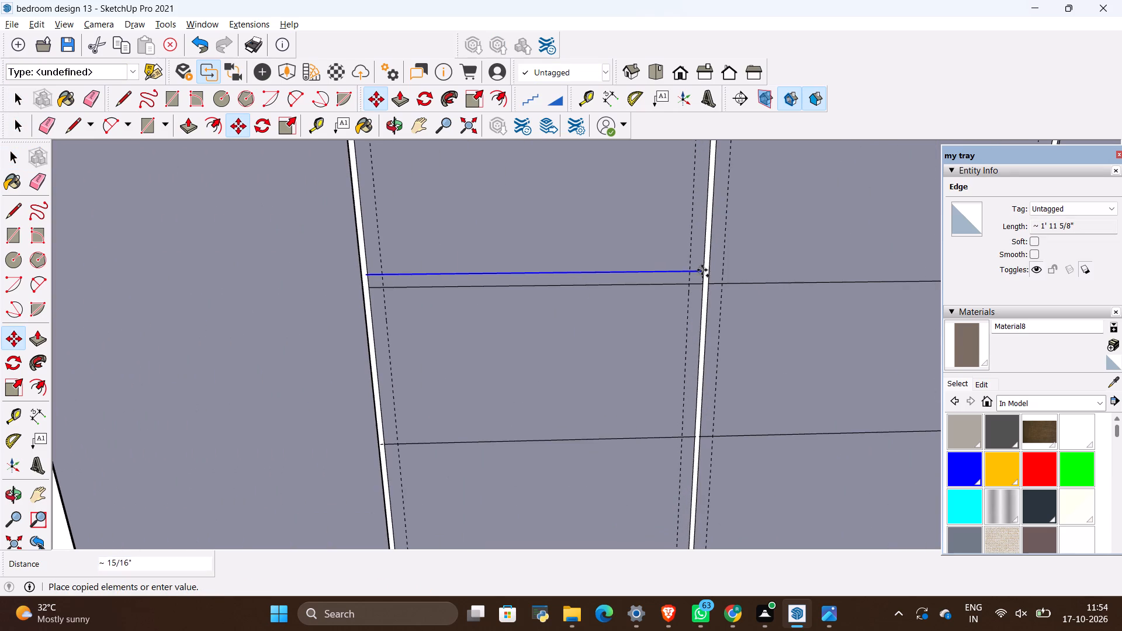
key(BackSpace)
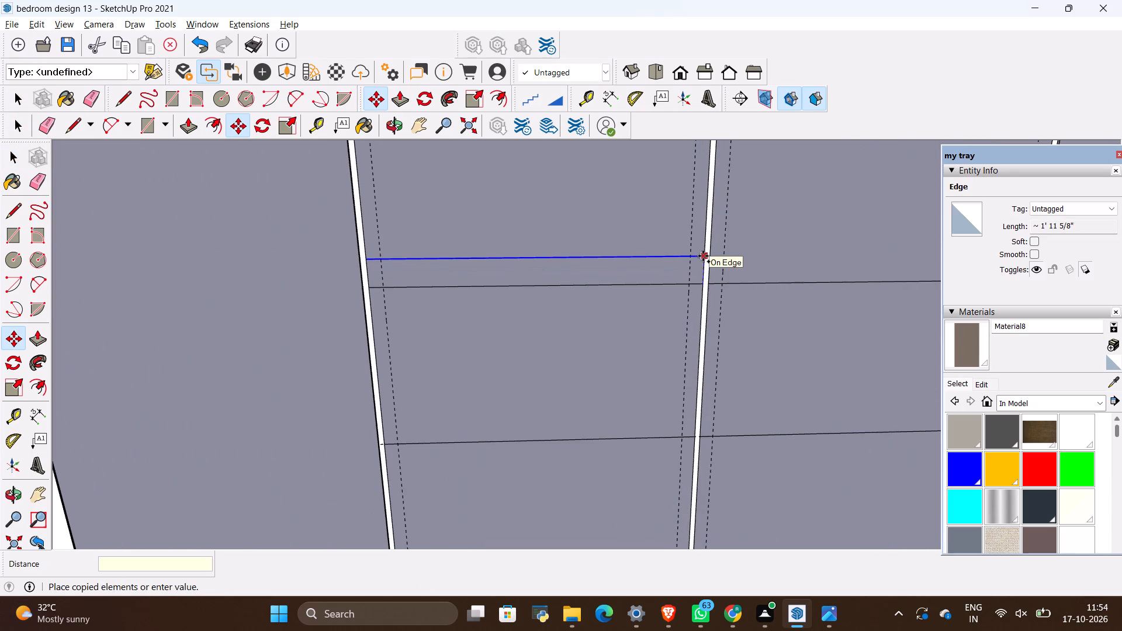
text(.5")
key(Return)
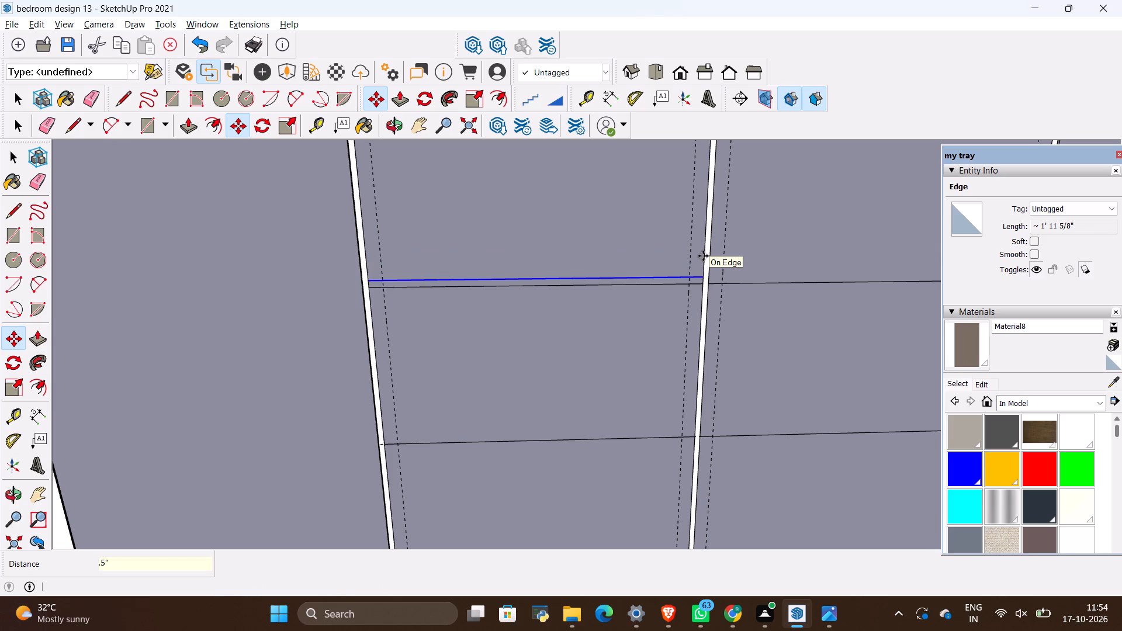
key(Escape)
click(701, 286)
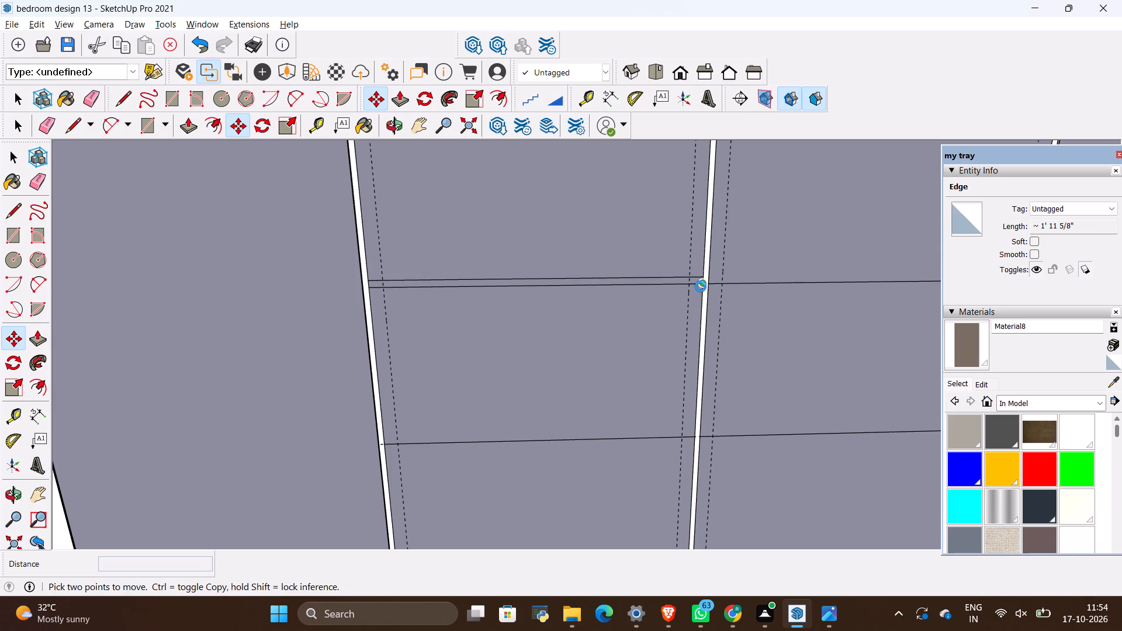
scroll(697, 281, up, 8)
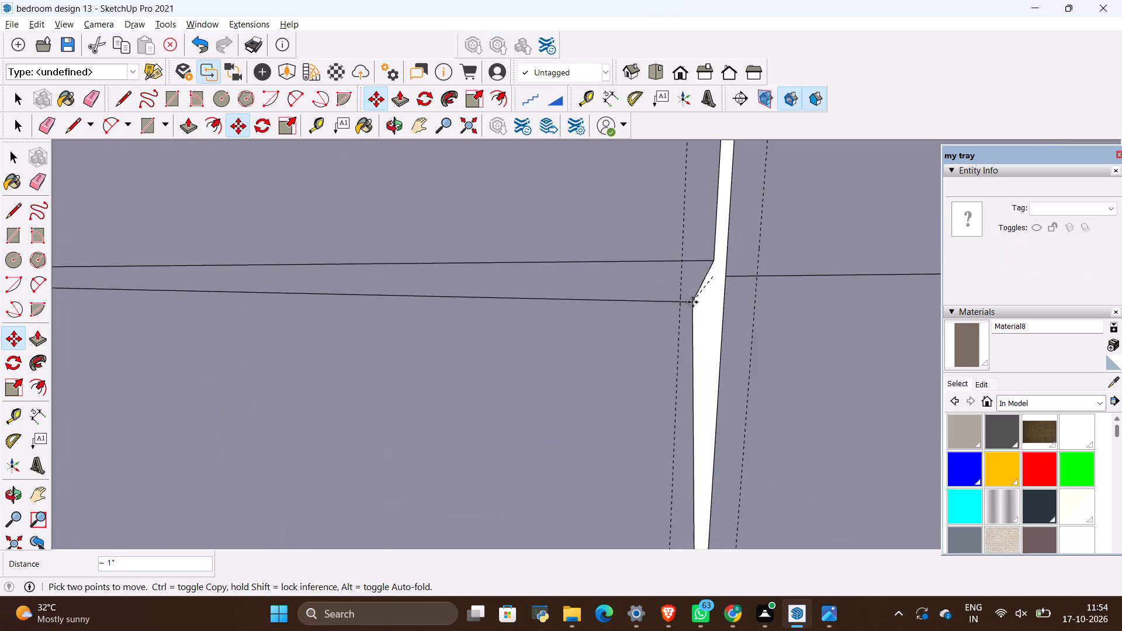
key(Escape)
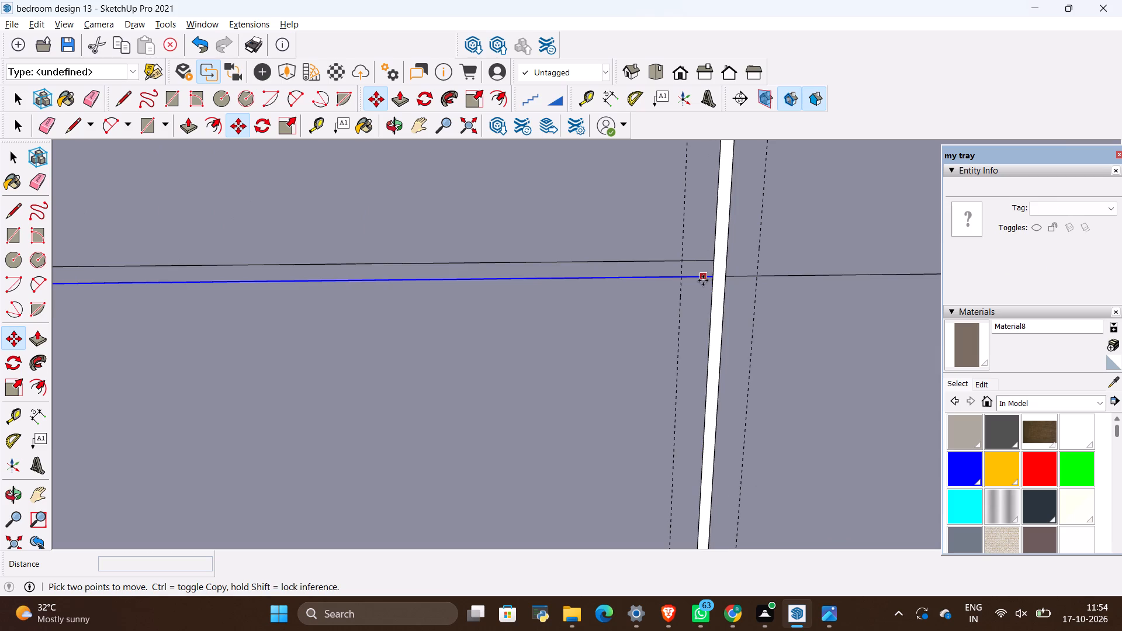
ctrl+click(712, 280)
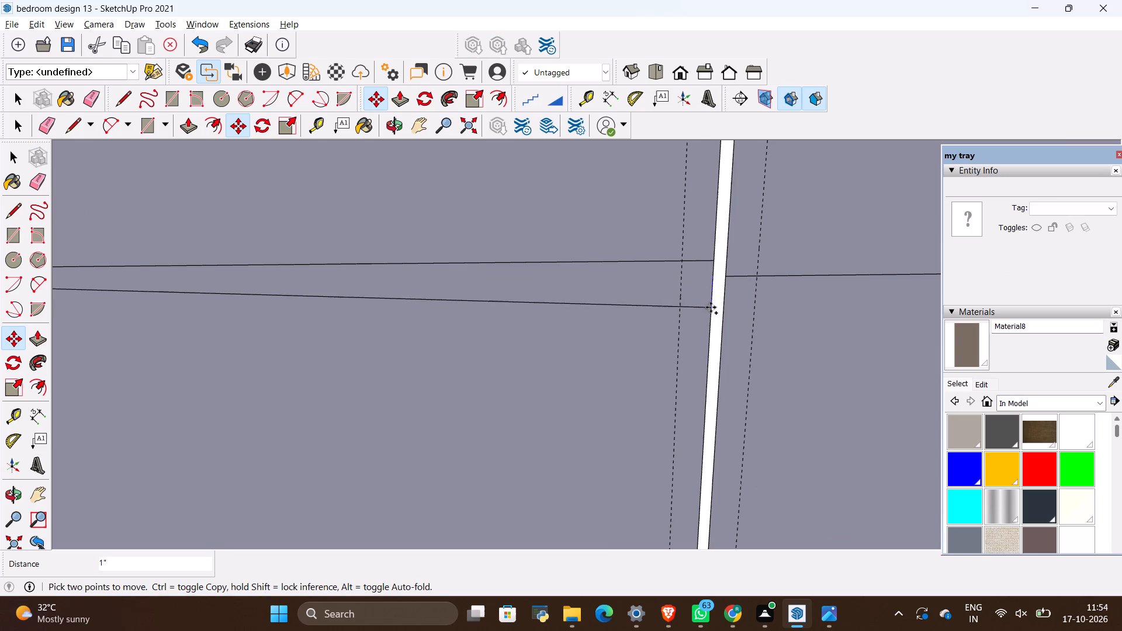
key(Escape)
Copy the original top section line of the second lower shutter 0.5" downward.
key(space)
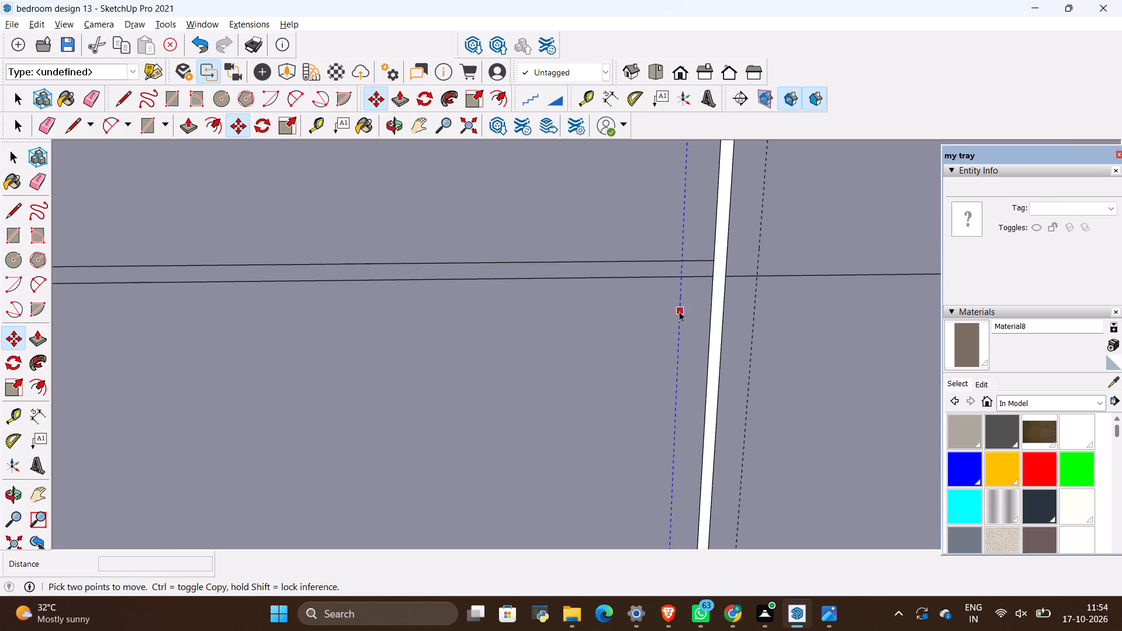
click(691, 278)
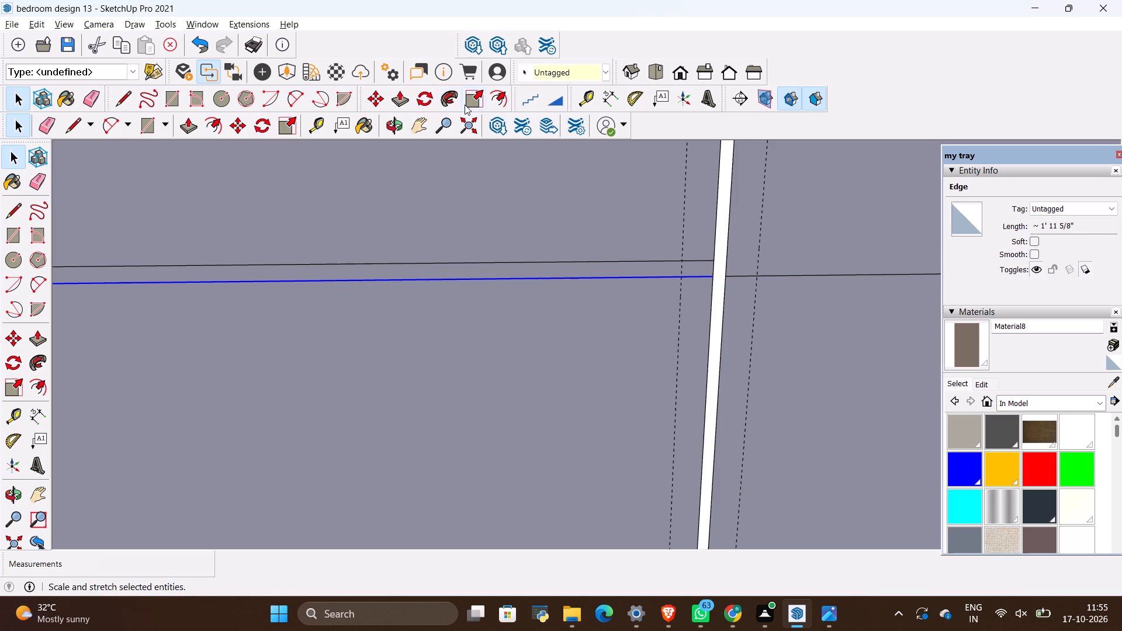
key(n)
key(m)
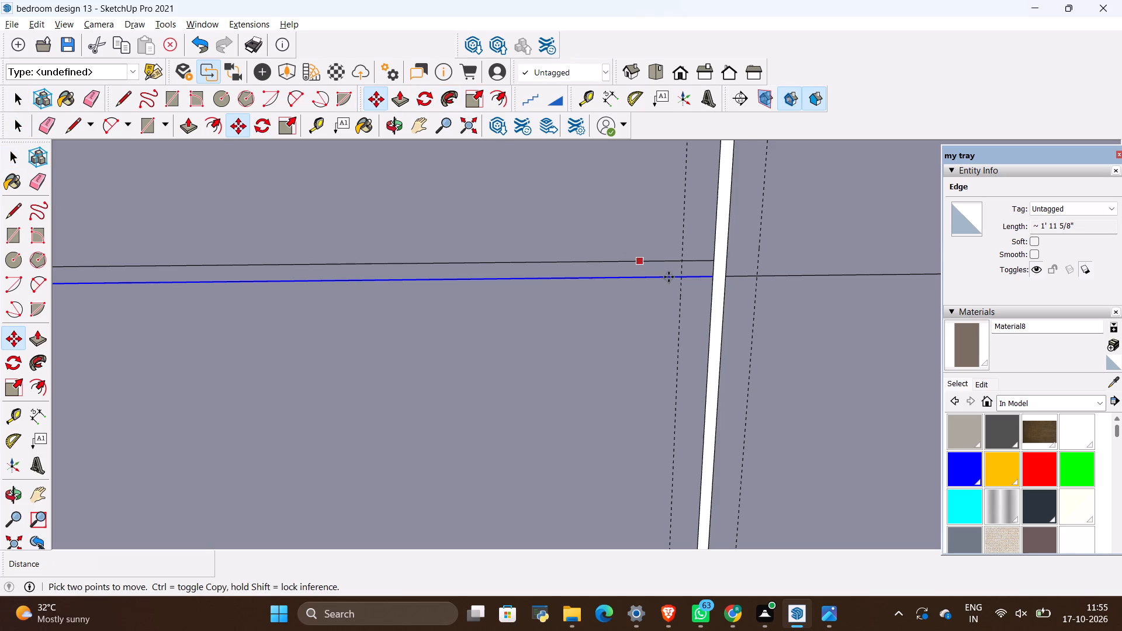
click(710, 278)
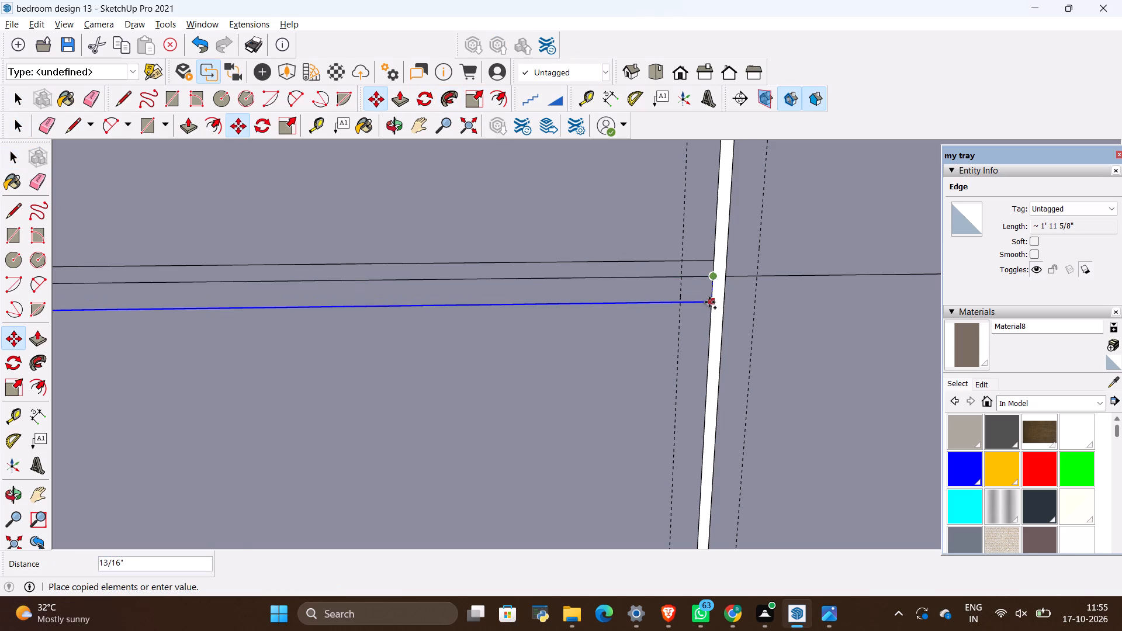
key(BackSpace)
text(.5")
key(Return)
key(space)
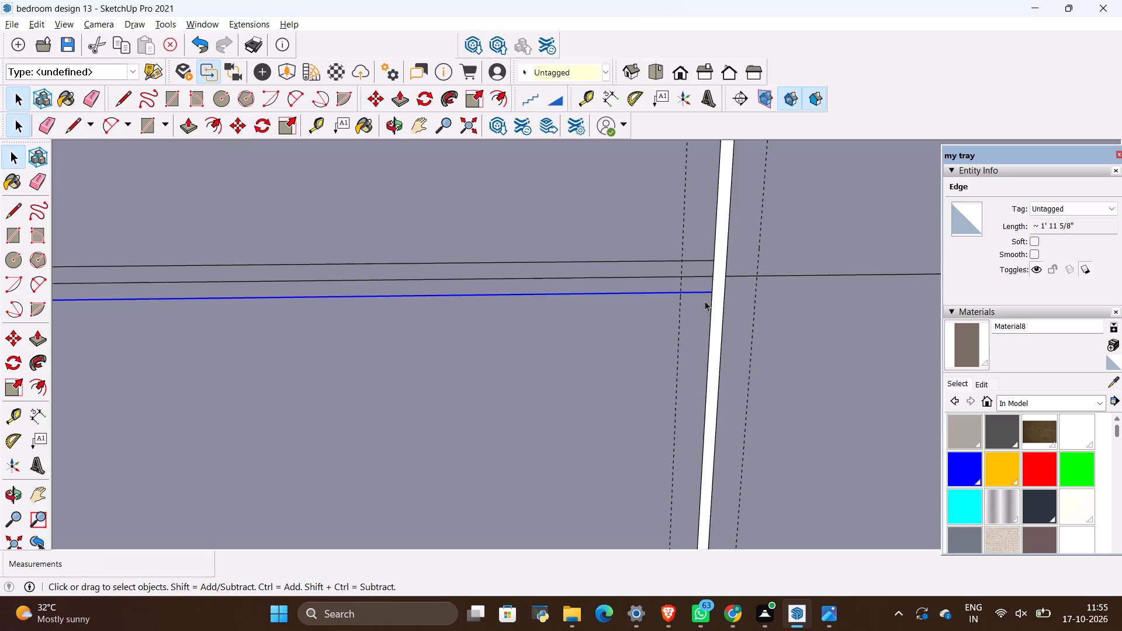
Copy the second lower shutter's three top section lines 1' down, centred on its middle section line.
click(633, 323)
click(708, 274)
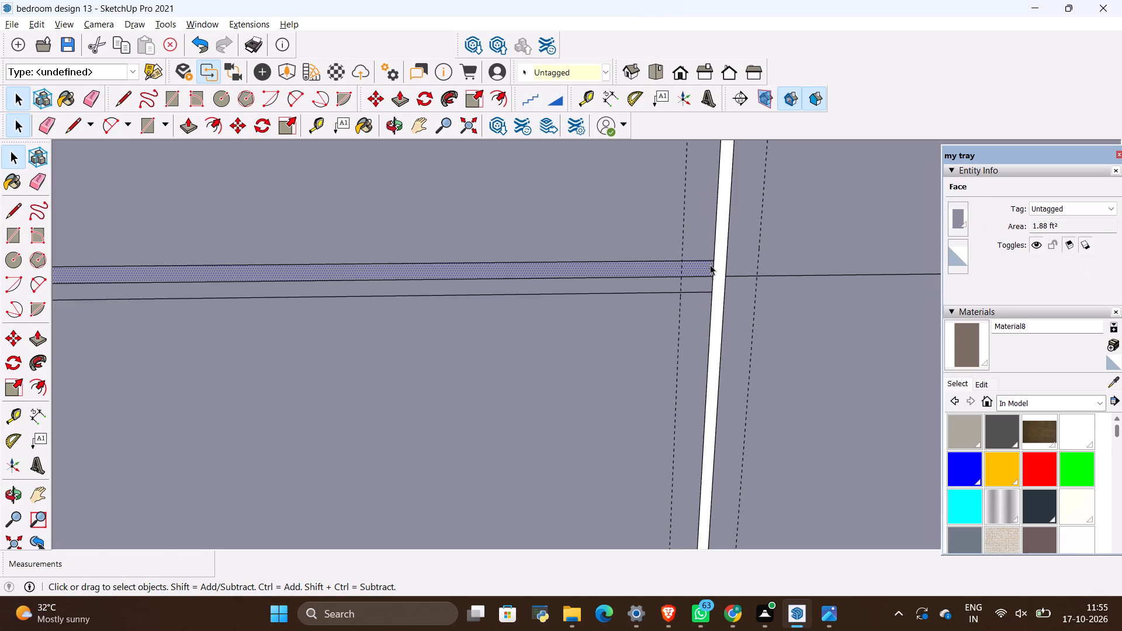
click(711, 260)
ctrl+click(705, 276)
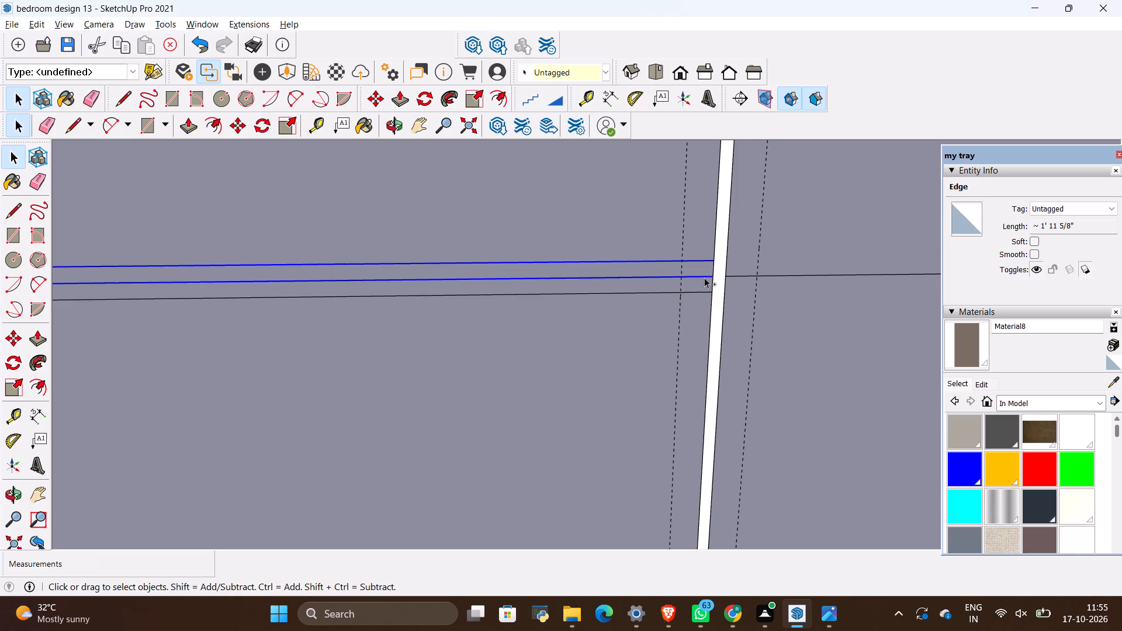
ctrl+scroll(704, 278, up, 3)
ctrl+click(701, 296)
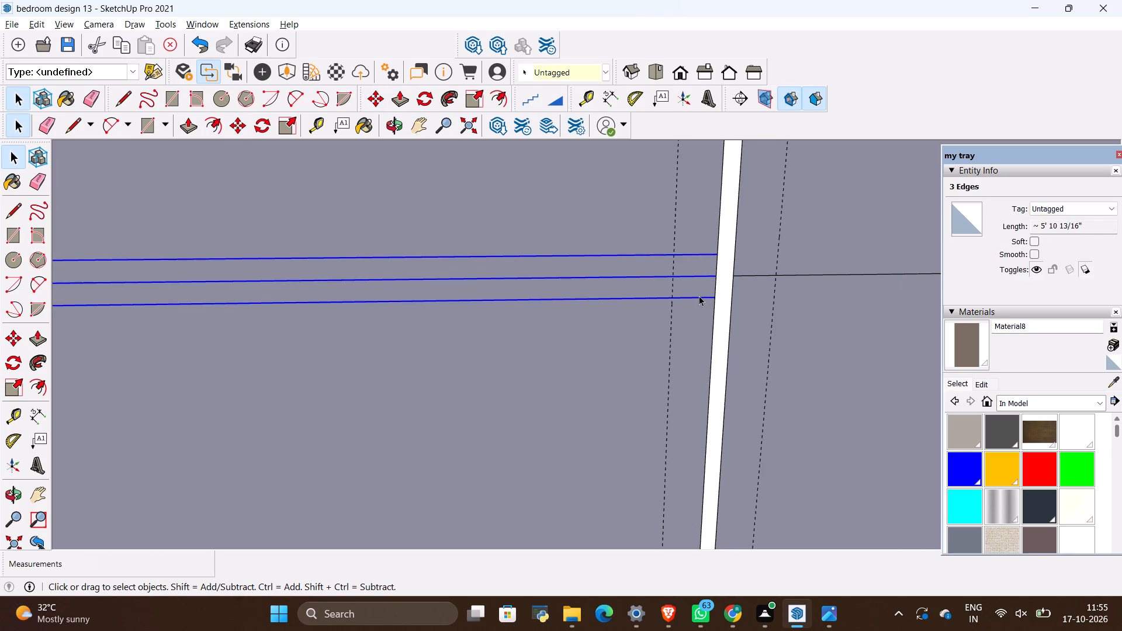
key(m)
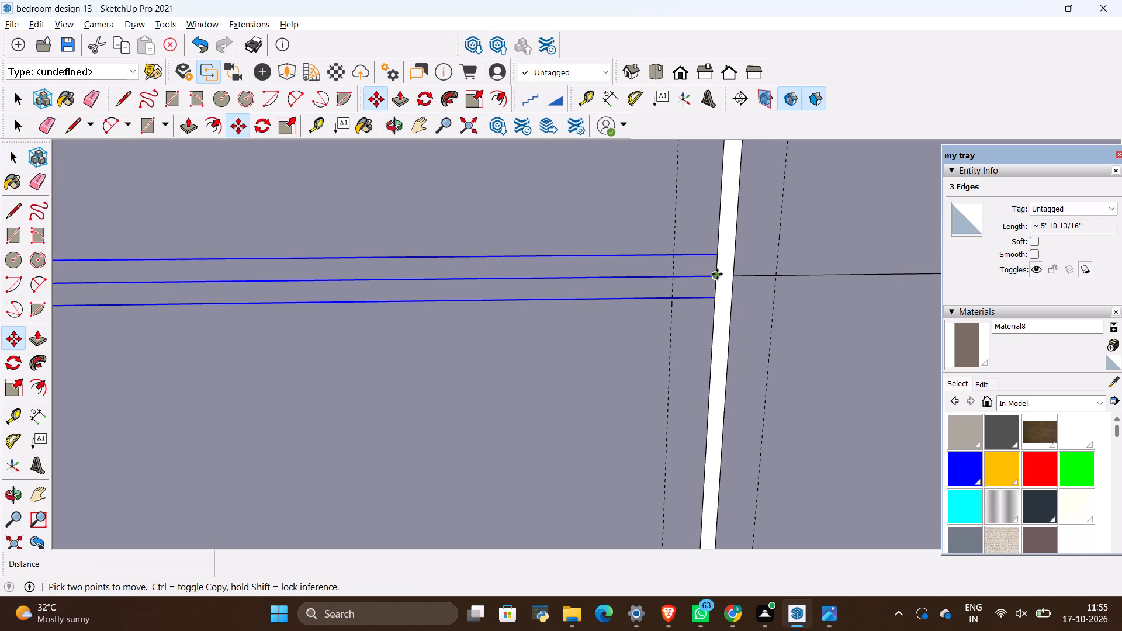
ctrl+click(717, 274)
scroll(665, 303, down, 16)
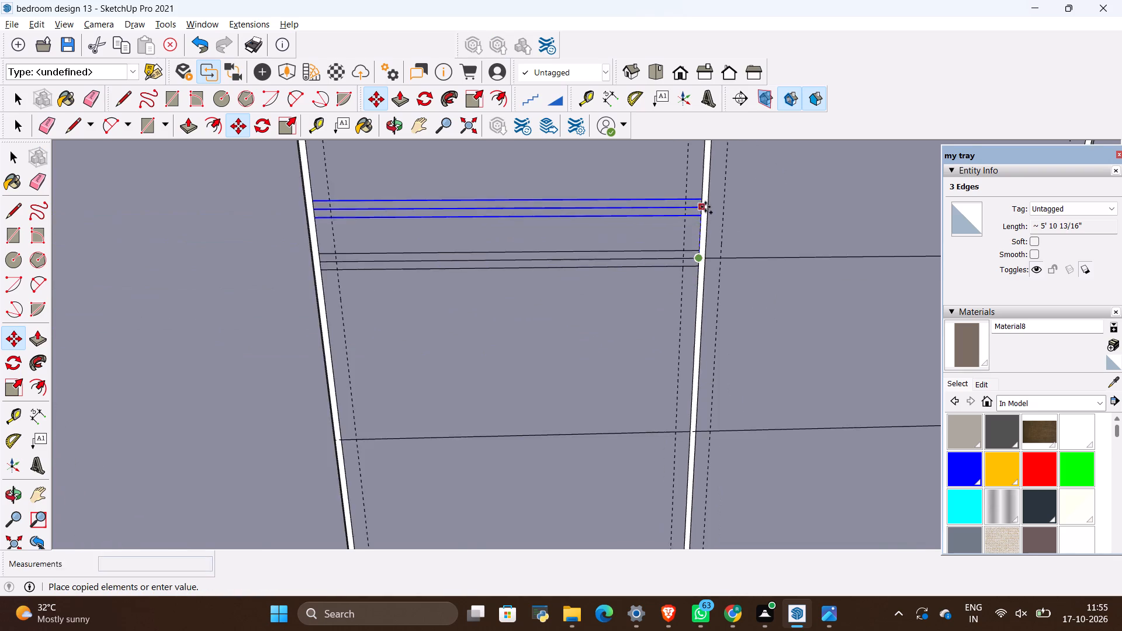
scroll(705, 207, down, 2)
scroll(679, 366, up, 10)
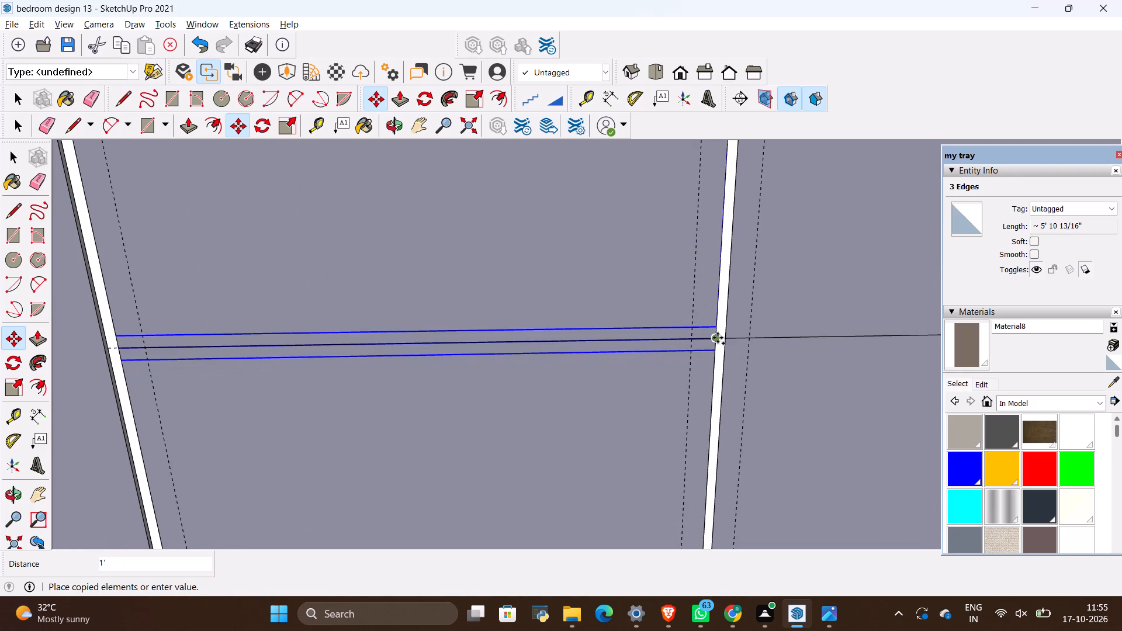
click(716, 335)
Copy the second lower shutter's three middle section lines 1' down, centred on its lowest section line.
ctrl+click(715, 340)
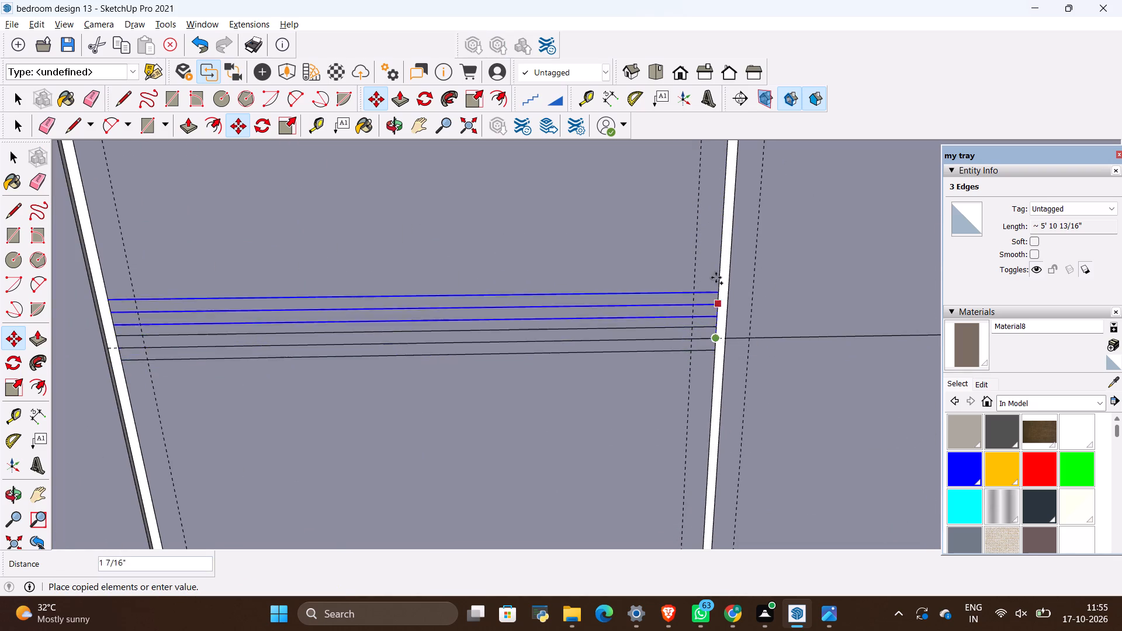
scroll(716, 271, down, 9)
scroll(688, 434, up, 10)
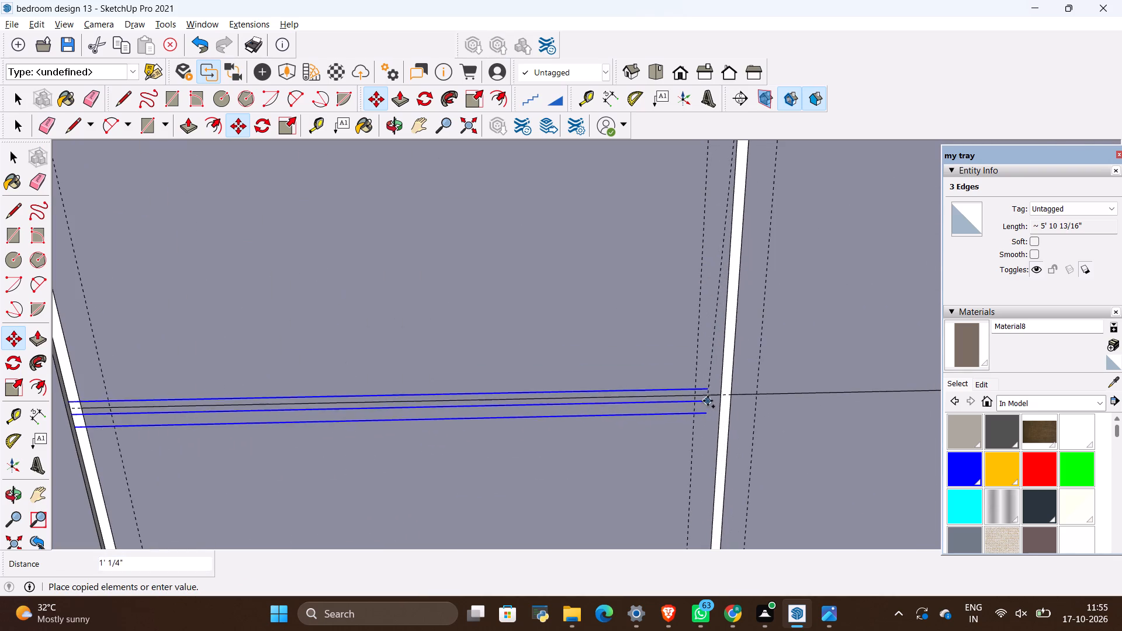
click(718, 395)
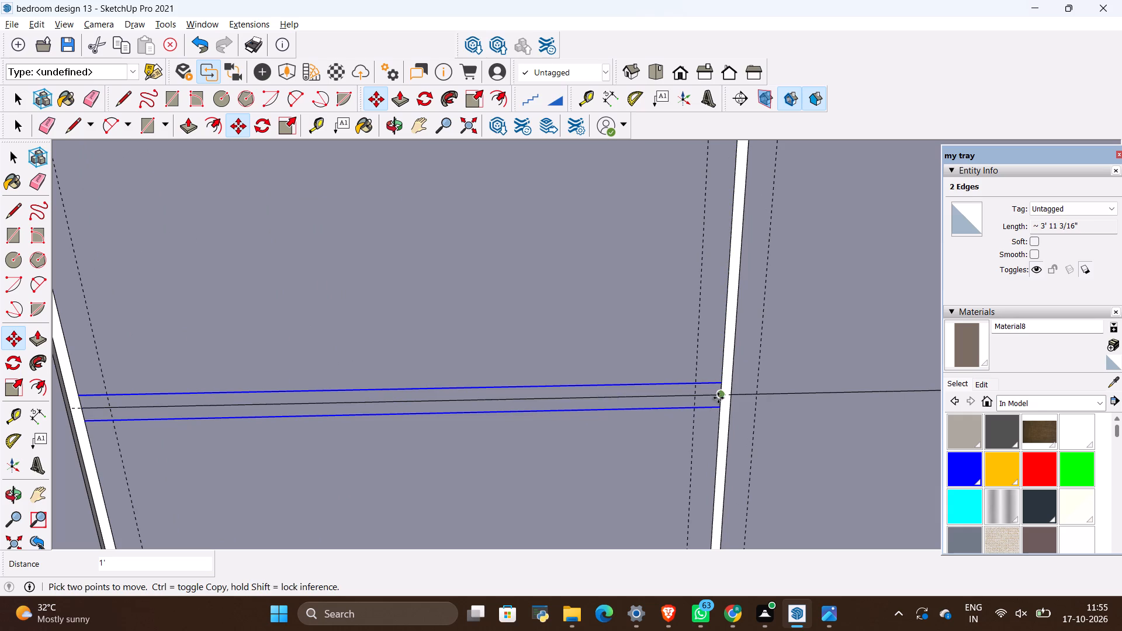
Copy the two border lines at the second lower shutter's lowest section line 2' across onto the third lower shutter.
ctrl+click(718, 396)
scroll(501, 428, down, 12)
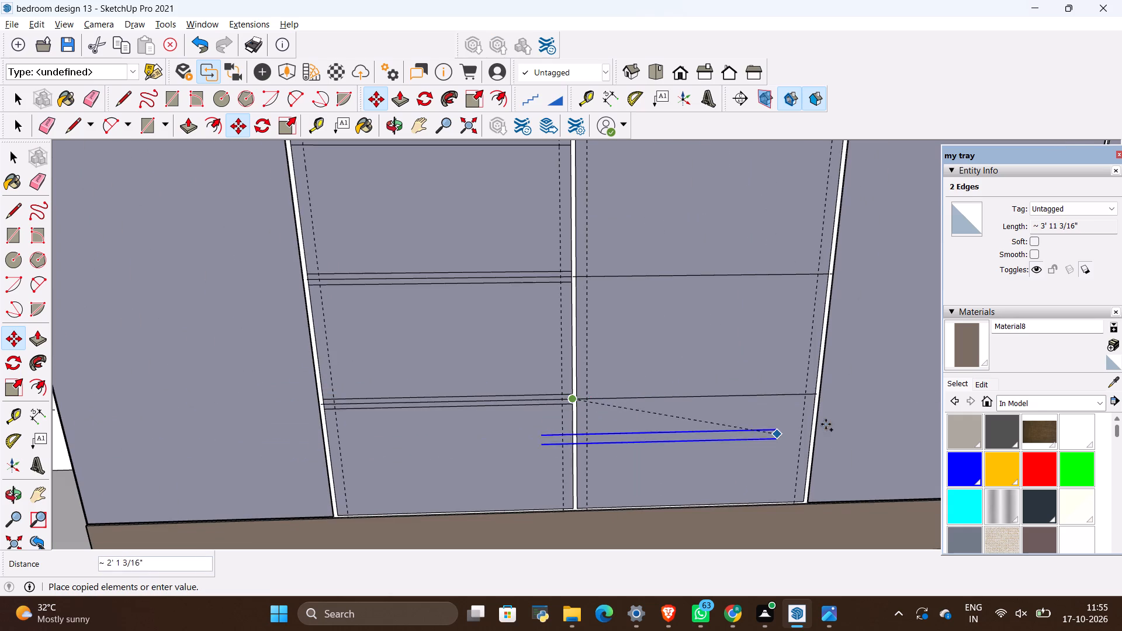
scroll(816, 393, up, 10)
click(820, 390)
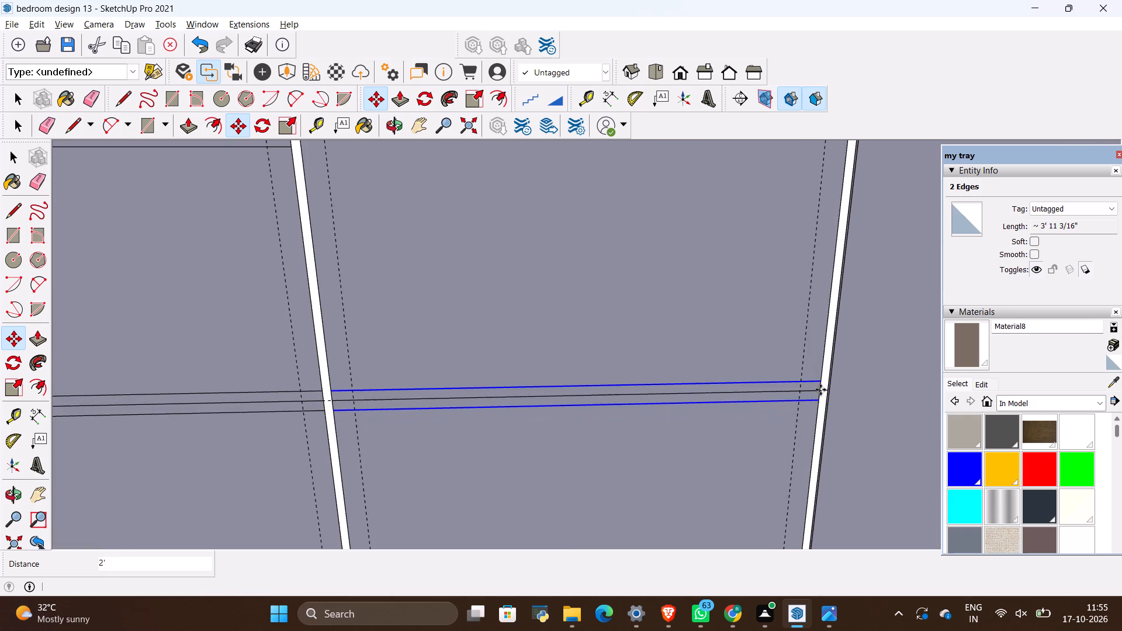
Copy the third lower shutter's two lowest border lines 1' up, centred on its middle section line.
ctrl+click(819, 393)
scroll(787, 442, down, 5)
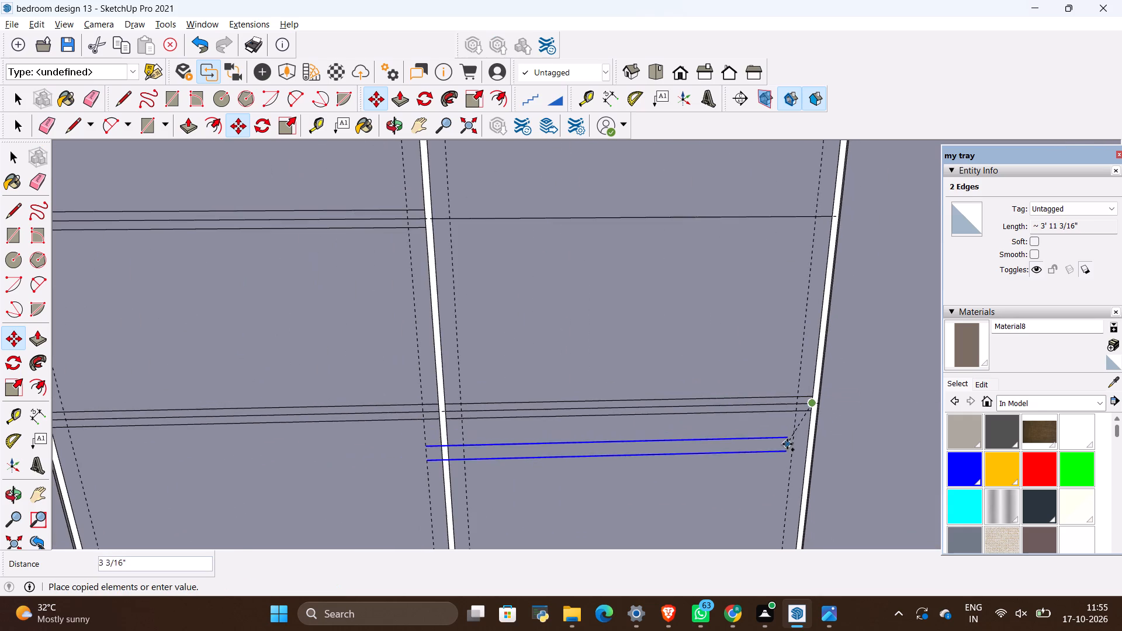
scroll(737, 341, down, 10)
scroll(791, 199, up, 2)
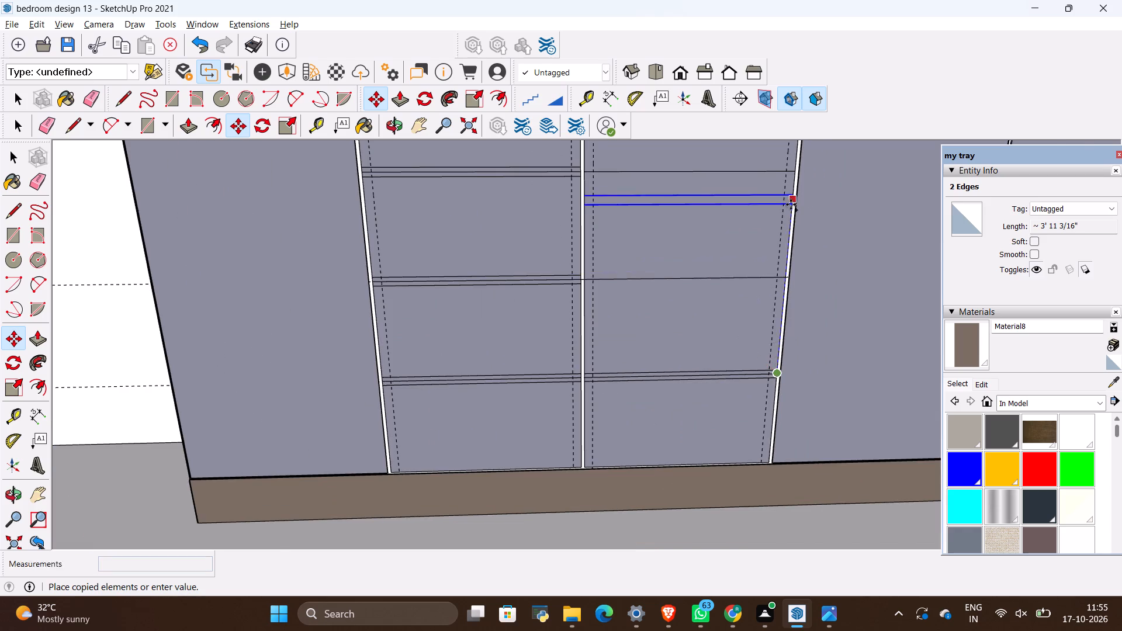
scroll(791, 204, up, 16)
scroll(736, 346, down, 4)
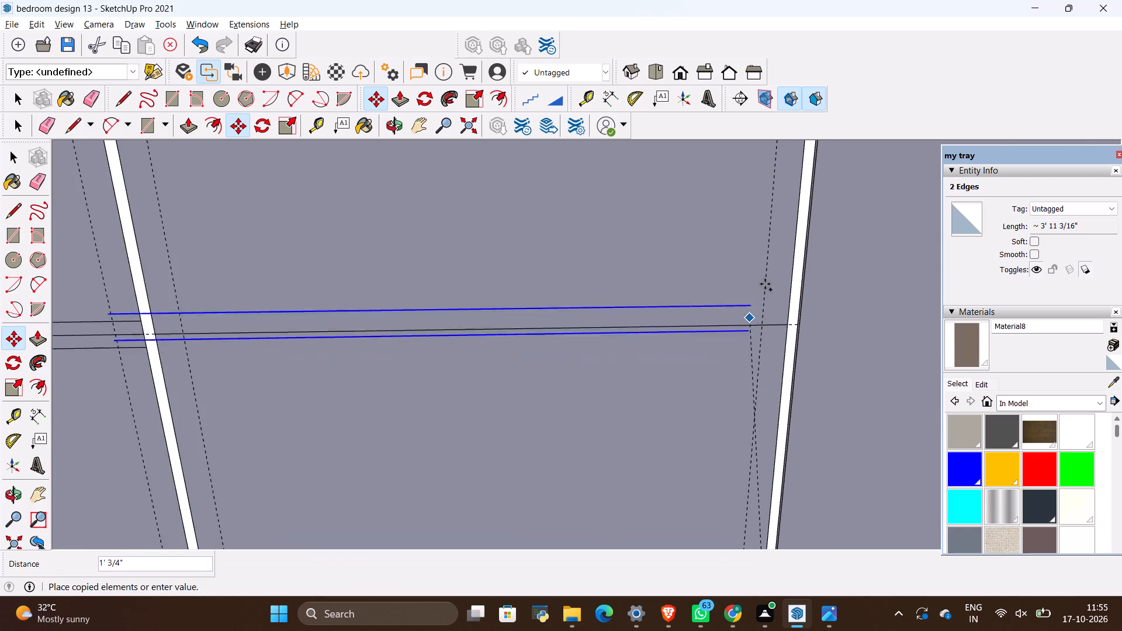
scroll(766, 280, down, 5)
scroll(782, 294, up, 7)
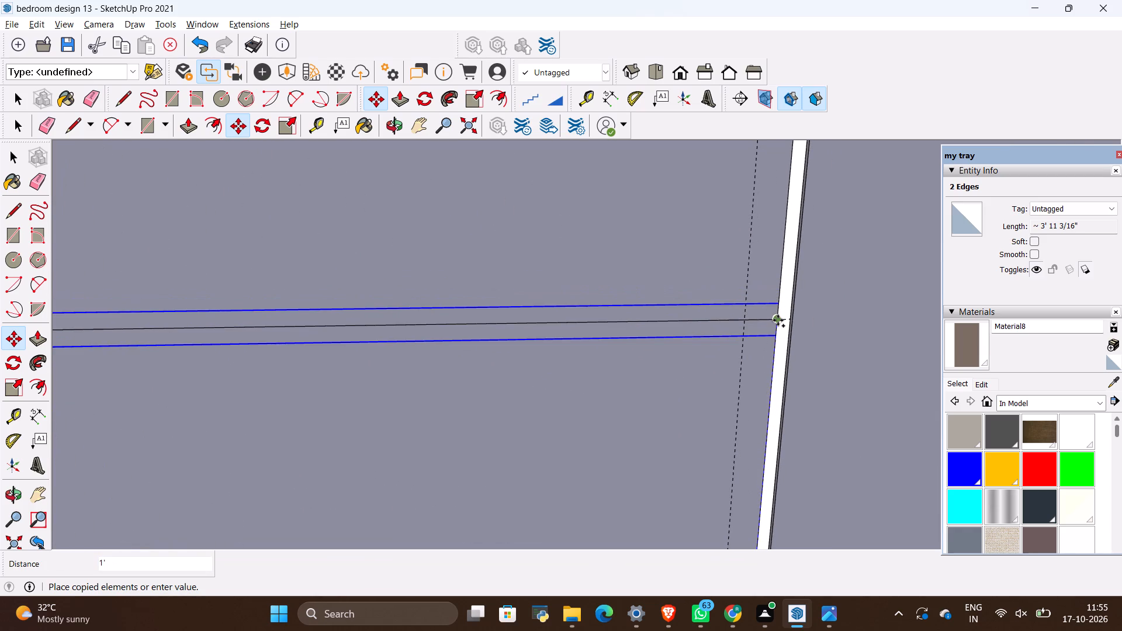
click(778, 320)
Copy the third lower shutter's two middle border lines 1' up, centred on its top section line.
ctrl+click(778, 318)
scroll(743, 451, down, 5)
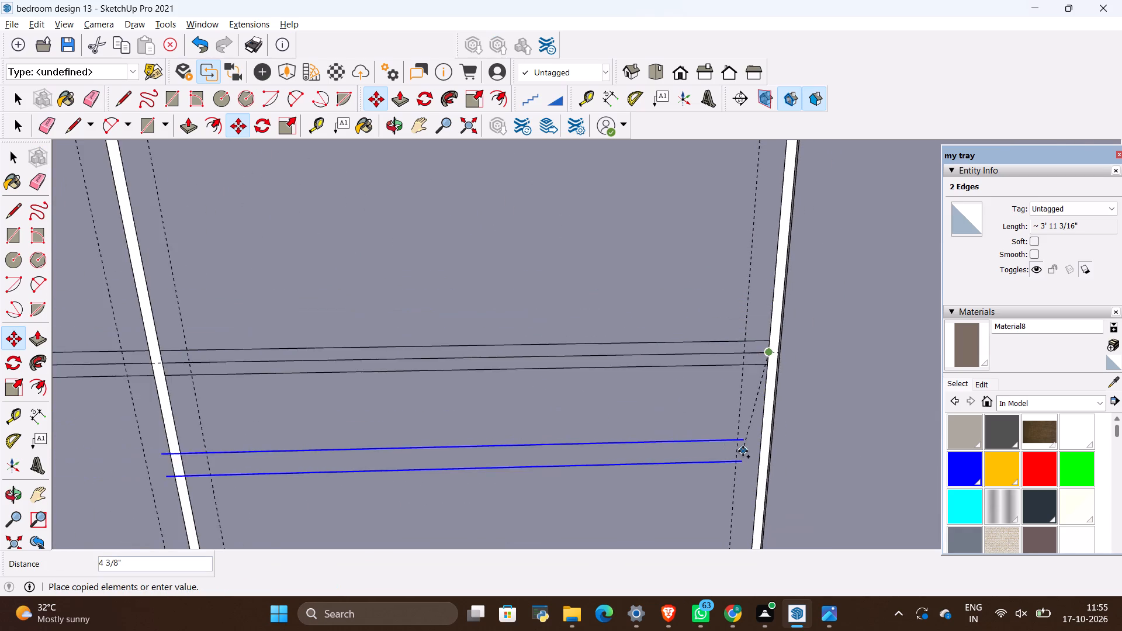
scroll(743, 451, down, 12)
scroll(743, 331, down, 6)
scroll(750, 314, up, 7)
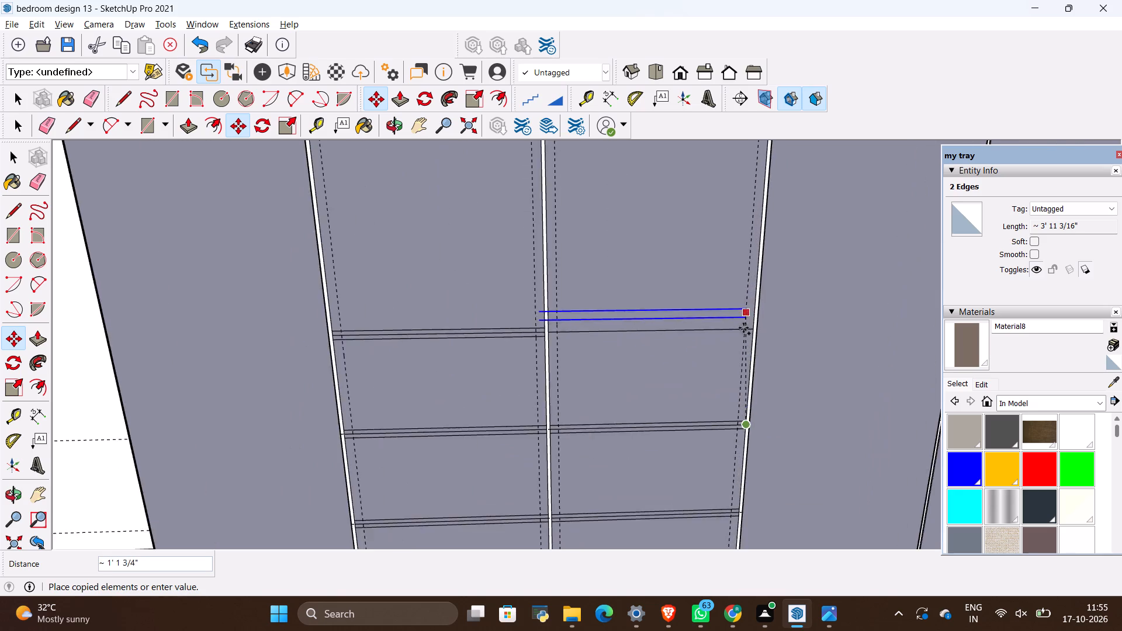
scroll(743, 328, up, 11)
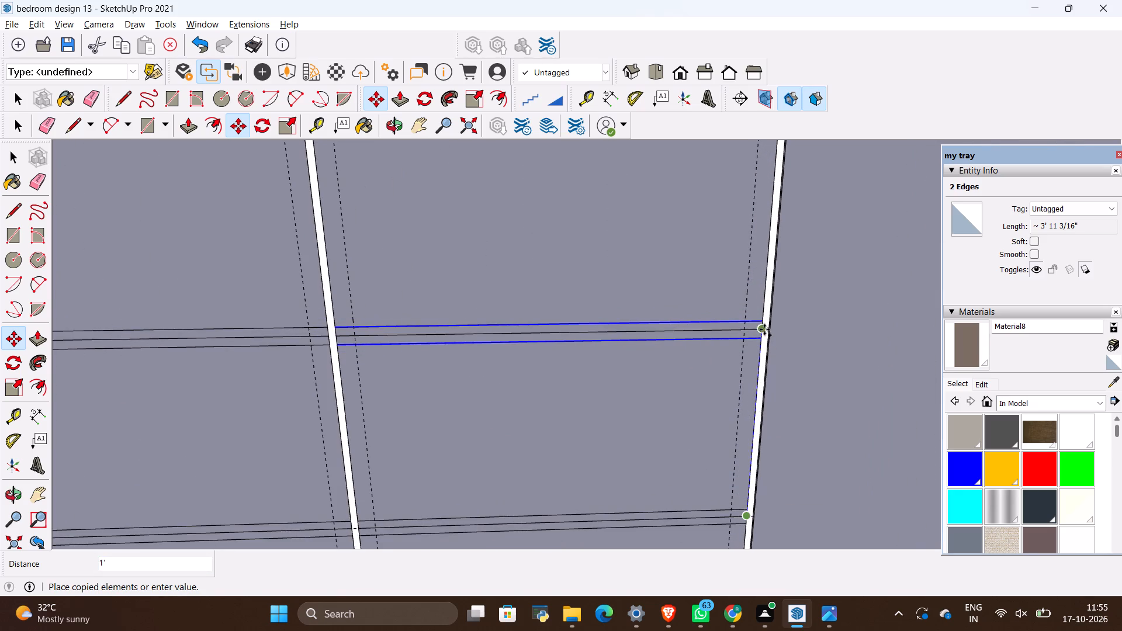
click(763, 328)
Examine the section and border lines on the wardrobe's two middle lower shutters from wider angles.
scroll(737, 373, down, 14)
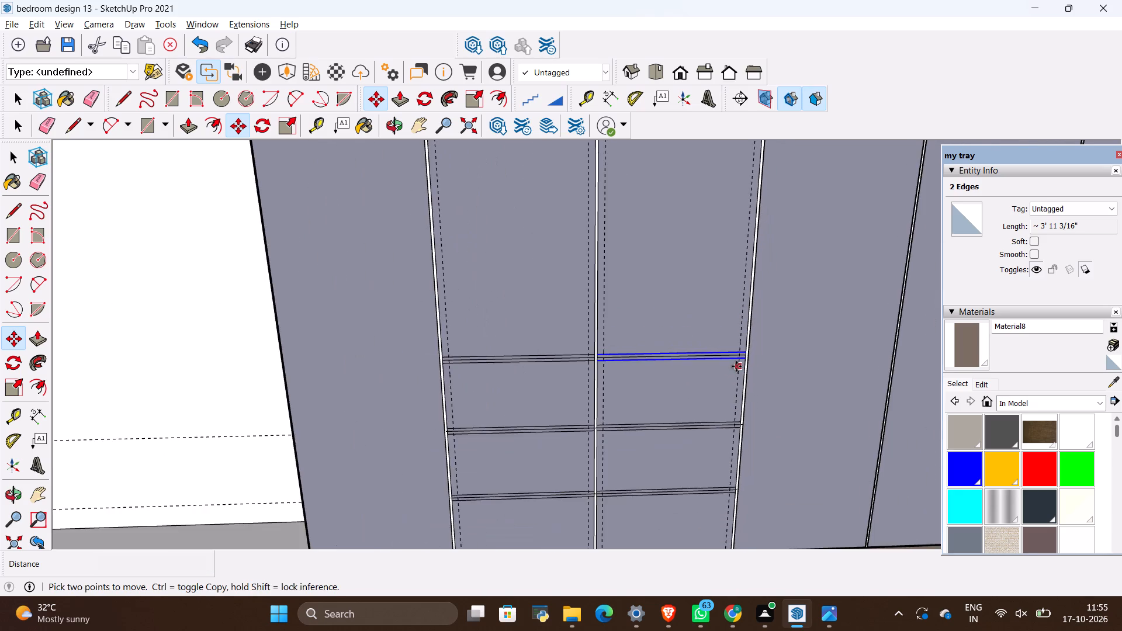
scroll(736, 366, down, 10)
middle_drag(711, 408, 711, 400)
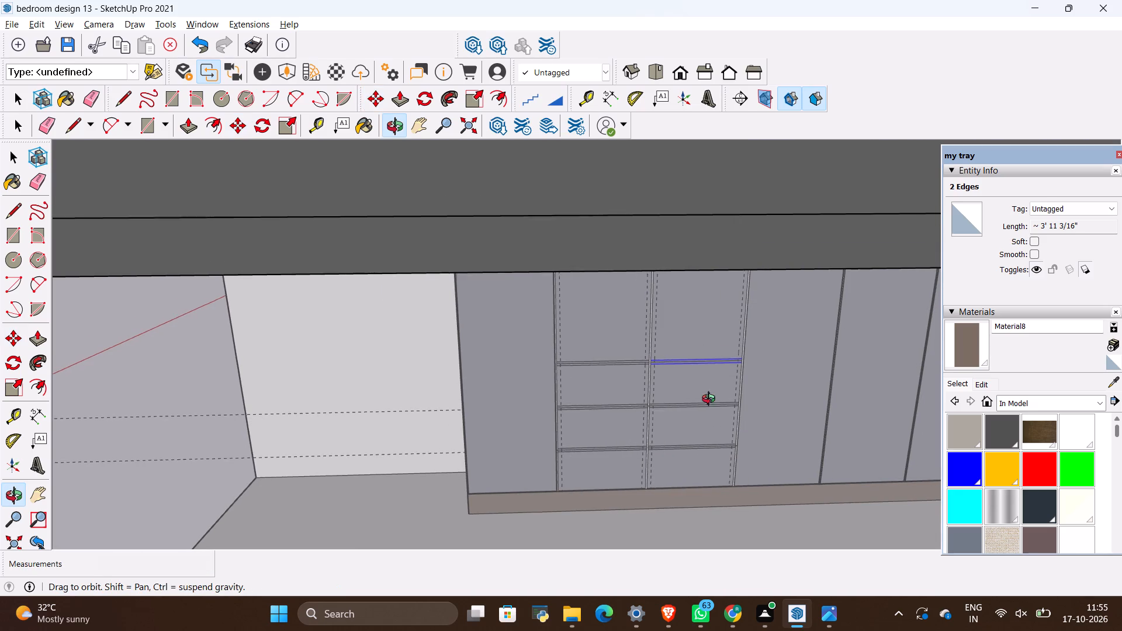
middle_drag(711, 400, 691, 411)
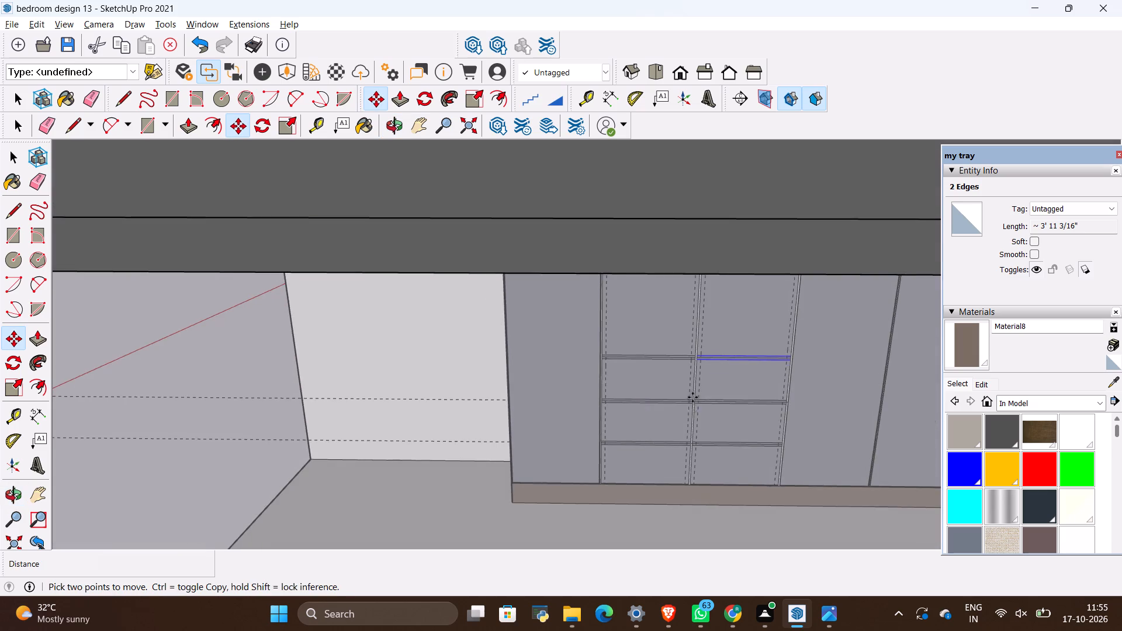
scroll(695, 353, down, 4)
scroll(677, 427, up, 20)
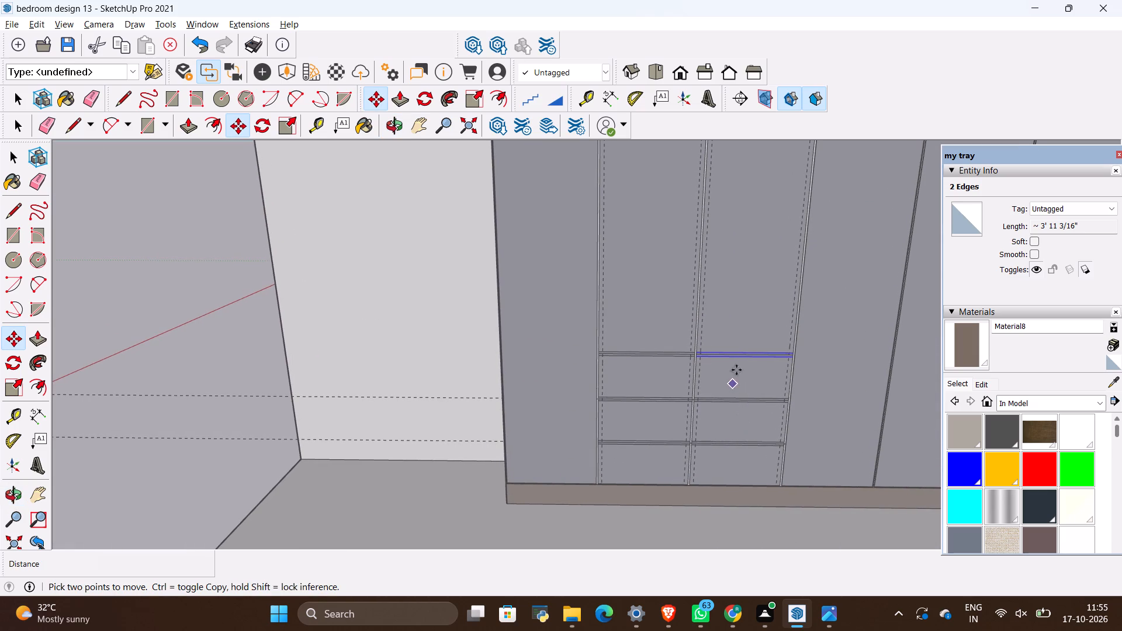
shift+scroll(739, 365, up, 2)
shift+middle_drag(736, 367, 758, 370)
scroll(707, 334, up, 5)
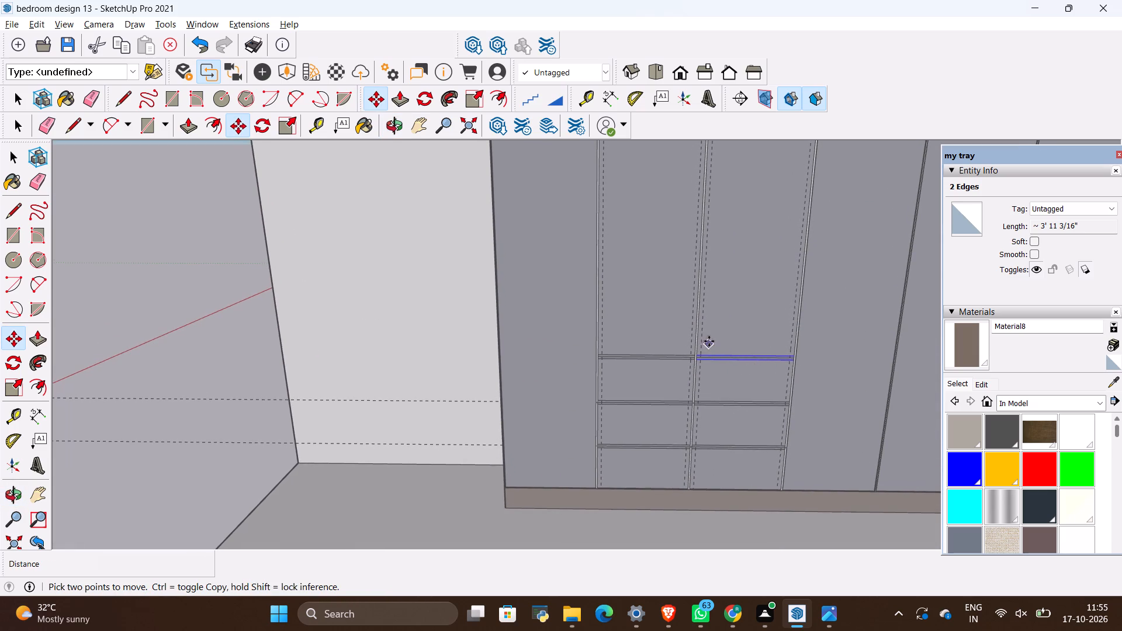
scroll(710, 340, down, 6)
scroll(691, 382, up, 12)
scroll(826, 365, up, 6)
Erase the centre line between the top pair of border lines on both the second and third lower shutters.
key(space)
scroll(762, 337, up, 3)
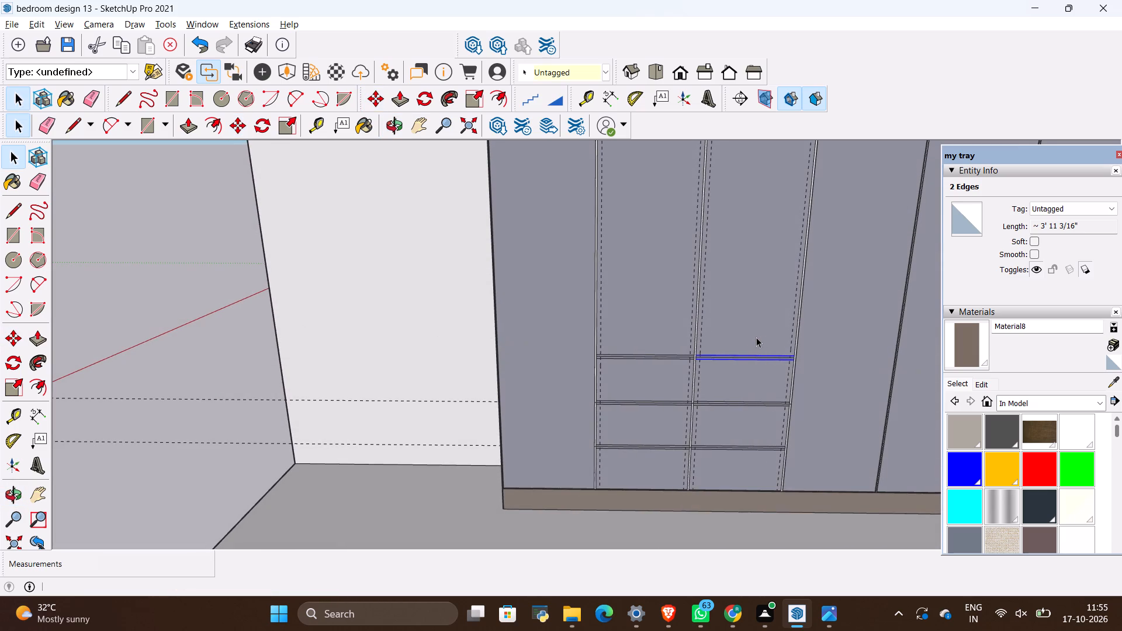
click(745, 337)
scroll(749, 338, up, 16)
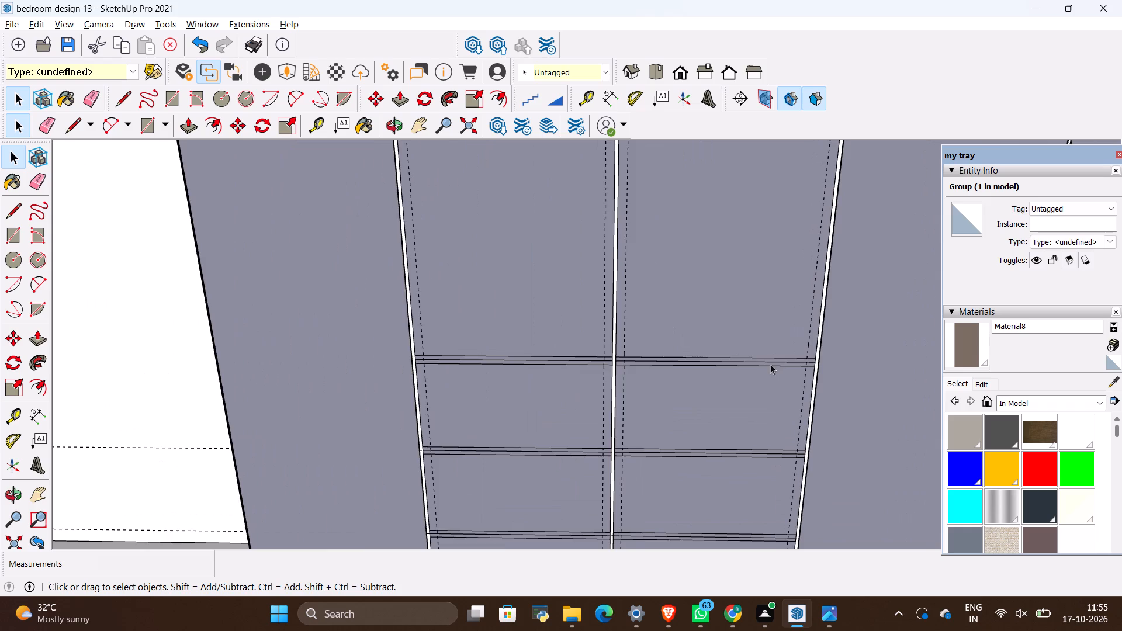
scroll(761, 362, down, 4)
middle_drag(756, 365, 781, 321)
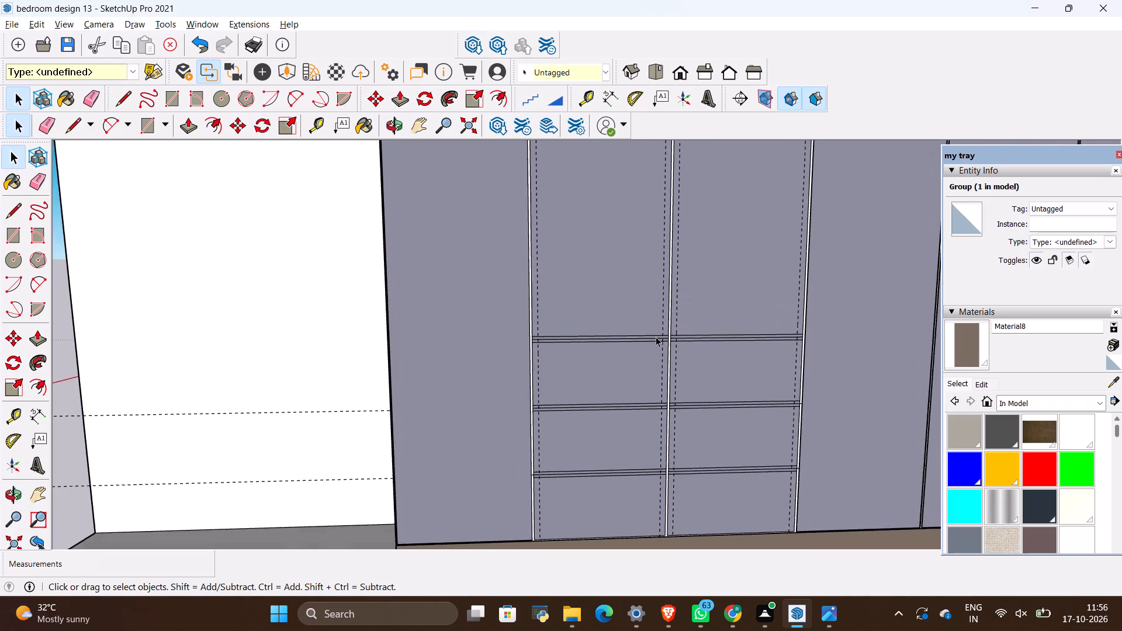
scroll(654, 337, up, 20)
scroll(654, 337, up, 4)
key(e)
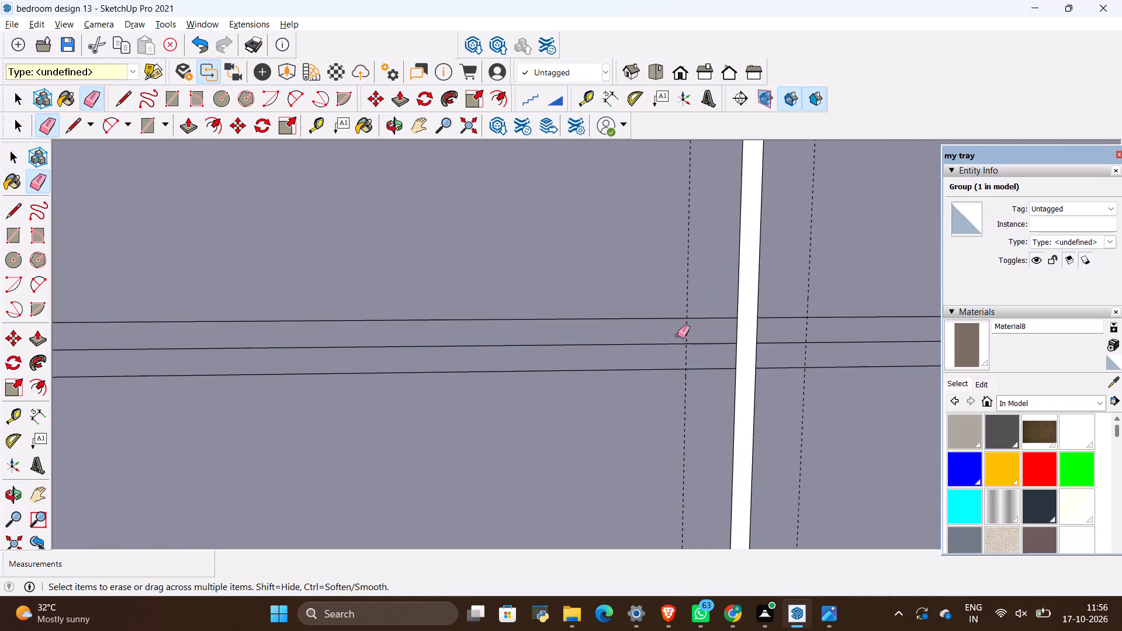
drag(666, 335, 667, 344)
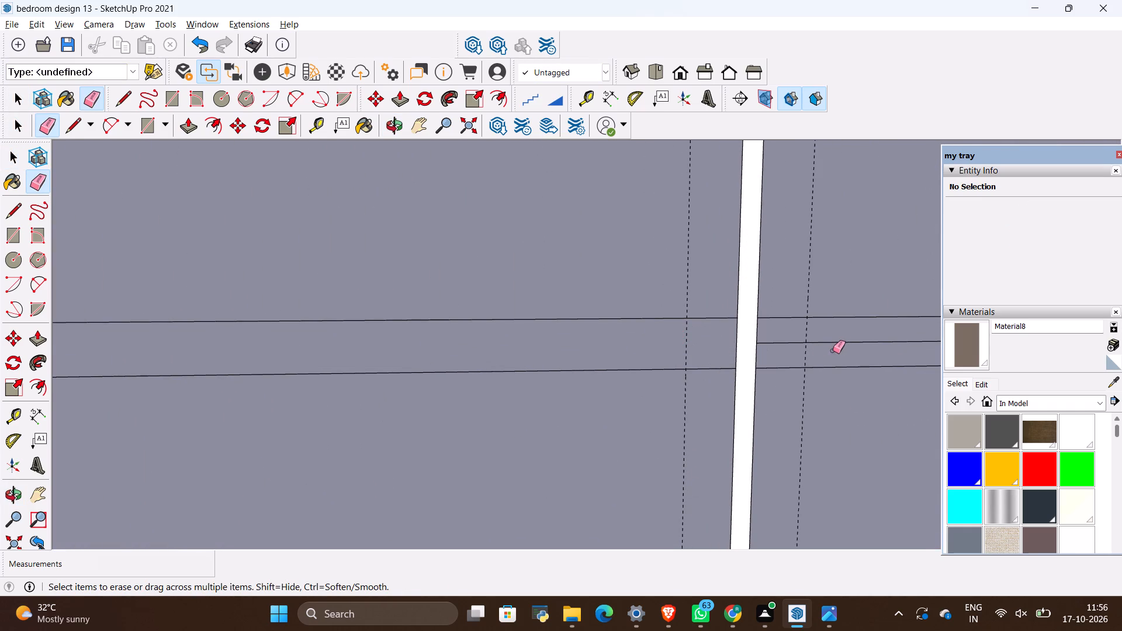
drag(837, 341, 840, 347)
Draw a rectangle 1' 1" high between the second lower shutter's vertical guides, from the middle section's lowest line to the topmost border line.
key(r)
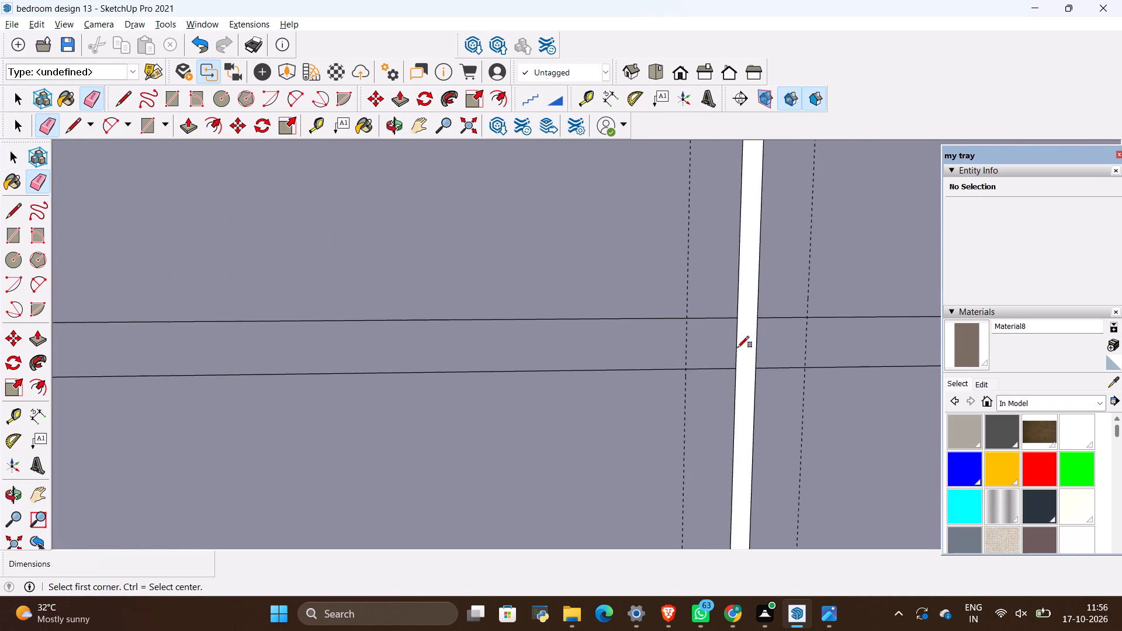
scroll(743, 329, down, 16)
scroll(819, 231, down, 3)
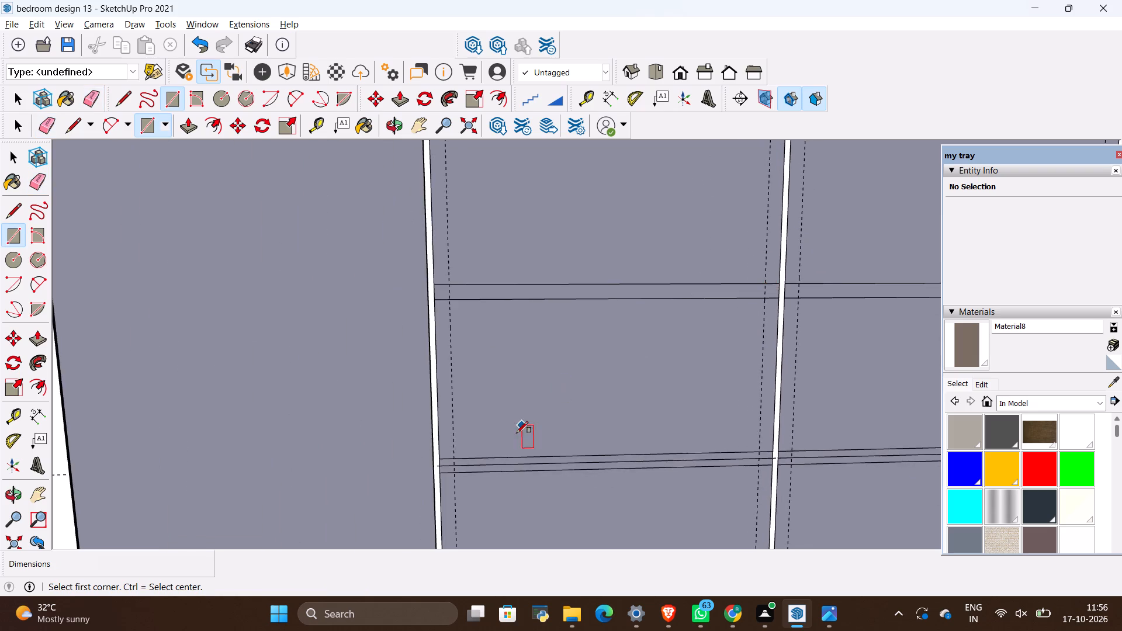
scroll(517, 433, up, 4)
click(435, 476)
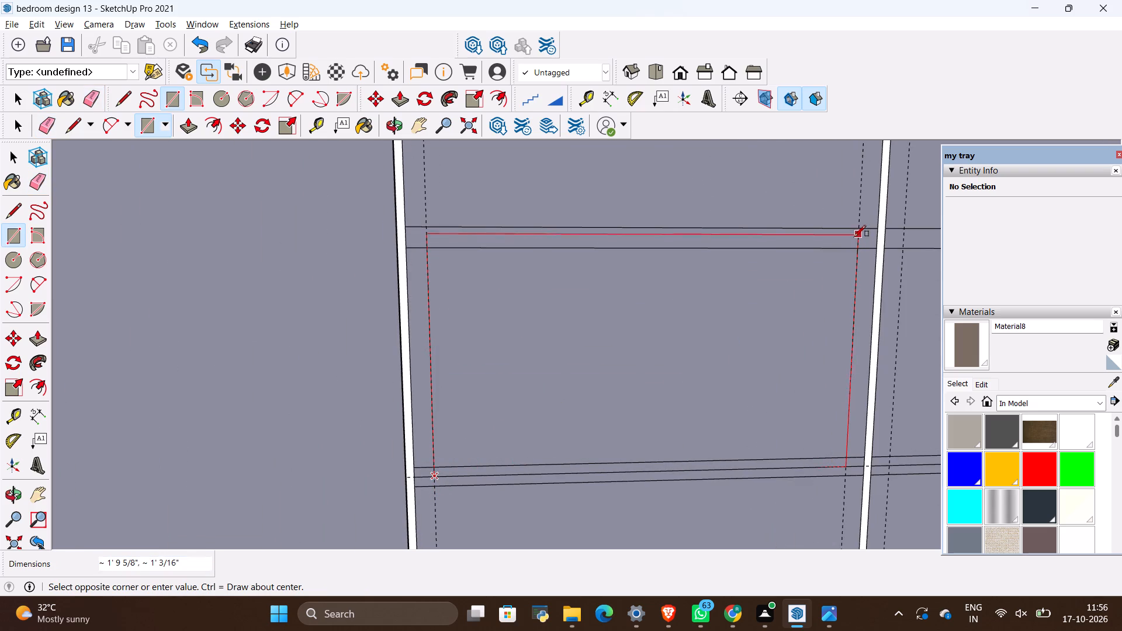
key(Escape)
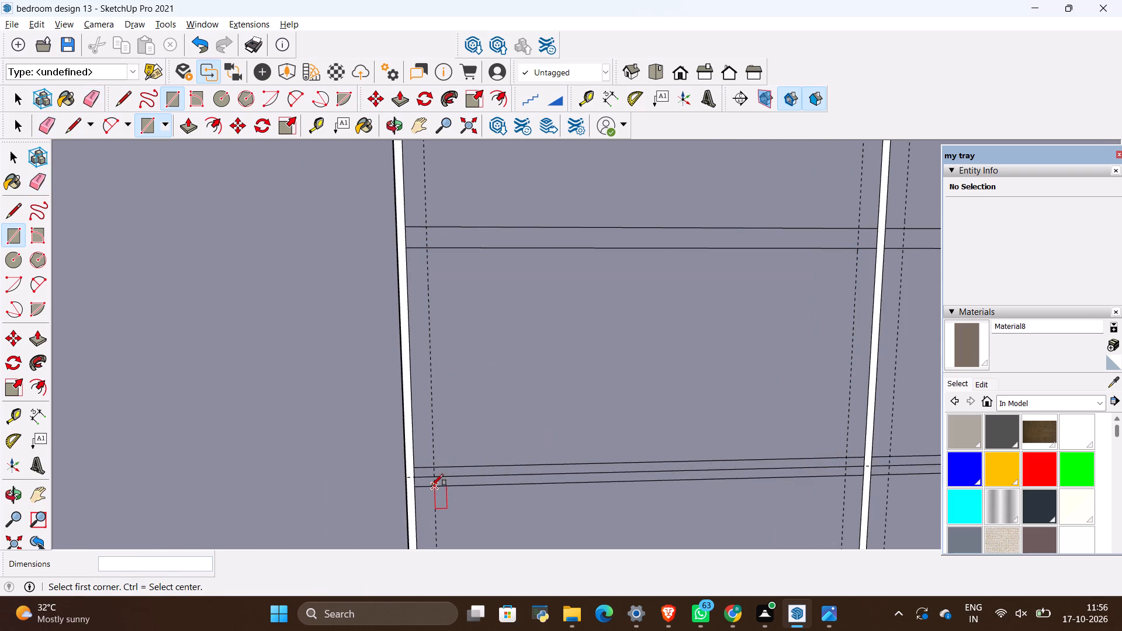
click(431, 486)
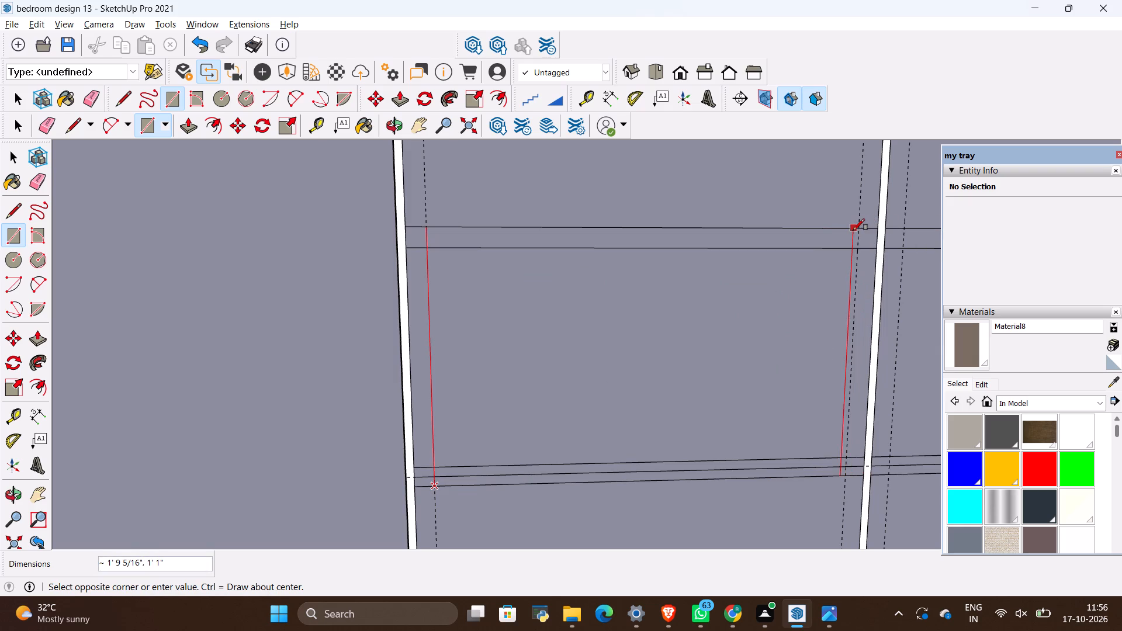
click(858, 230)
Erase the upper two of the three middle section lines inside the rectangle on the second lower shutter.
scroll(698, 252, down, 5)
scroll(553, 436, up, 2)
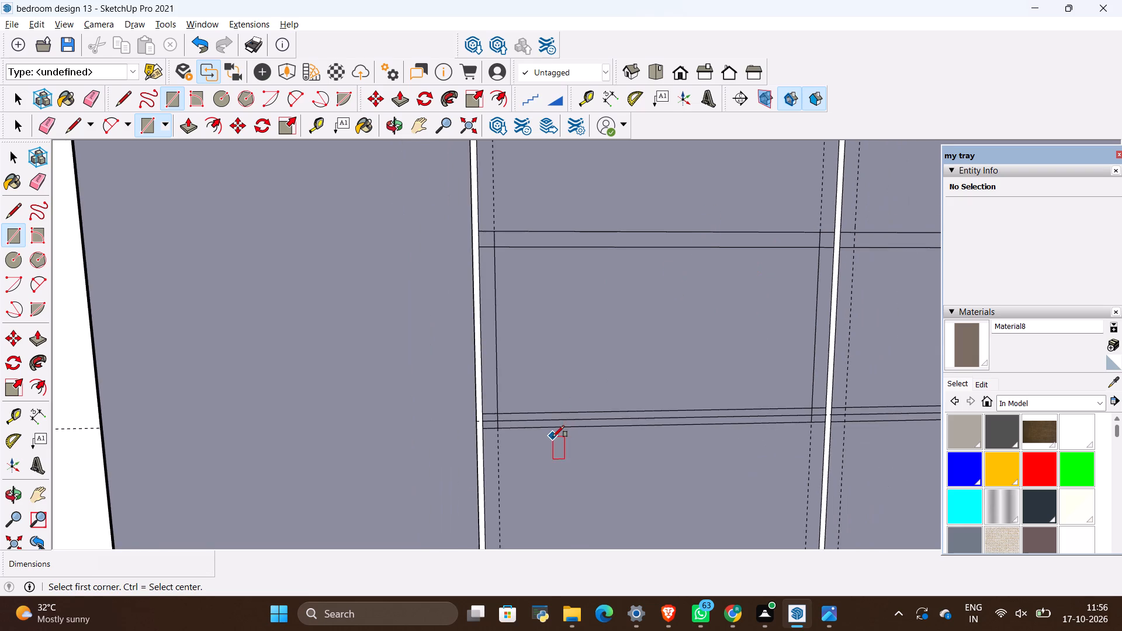
scroll(553, 437, up, 5)
key(e)
drag(562, 390, 581, 415)
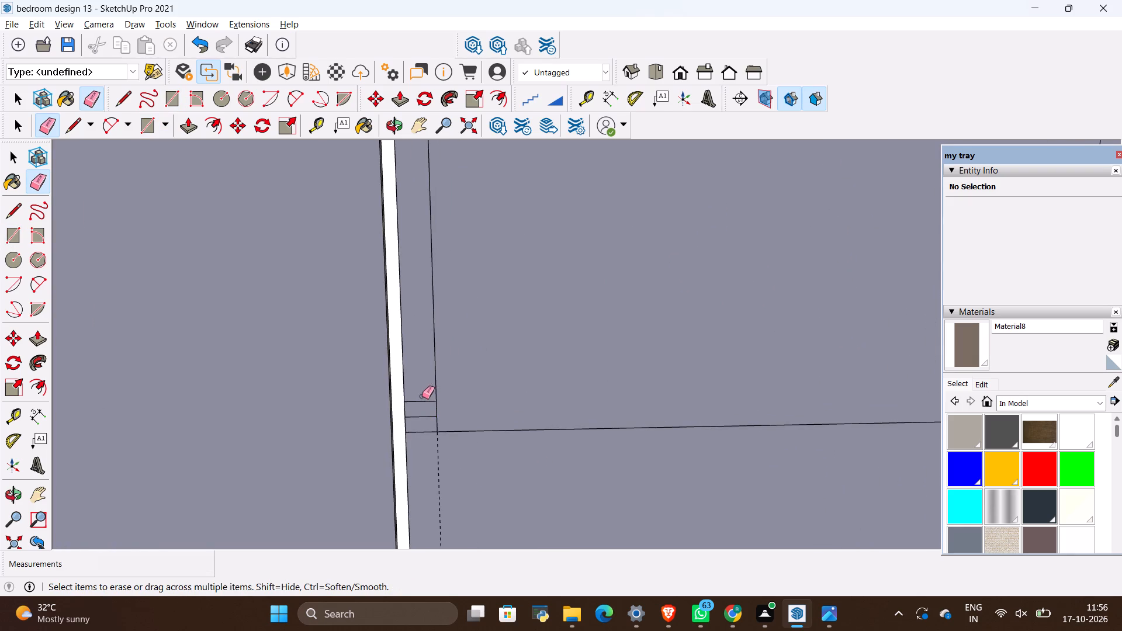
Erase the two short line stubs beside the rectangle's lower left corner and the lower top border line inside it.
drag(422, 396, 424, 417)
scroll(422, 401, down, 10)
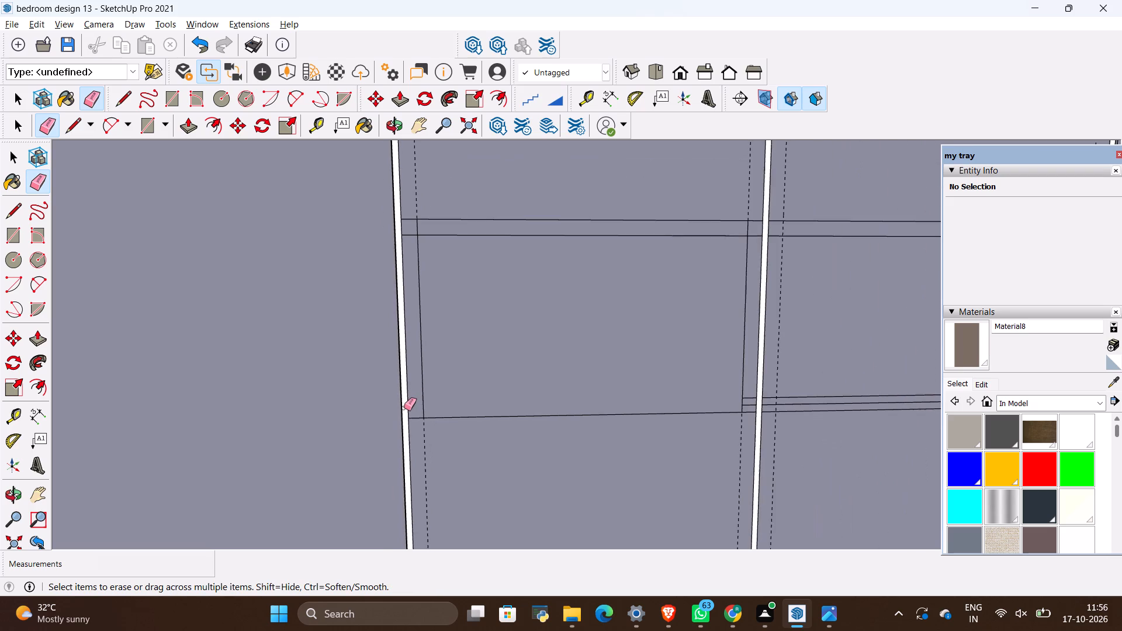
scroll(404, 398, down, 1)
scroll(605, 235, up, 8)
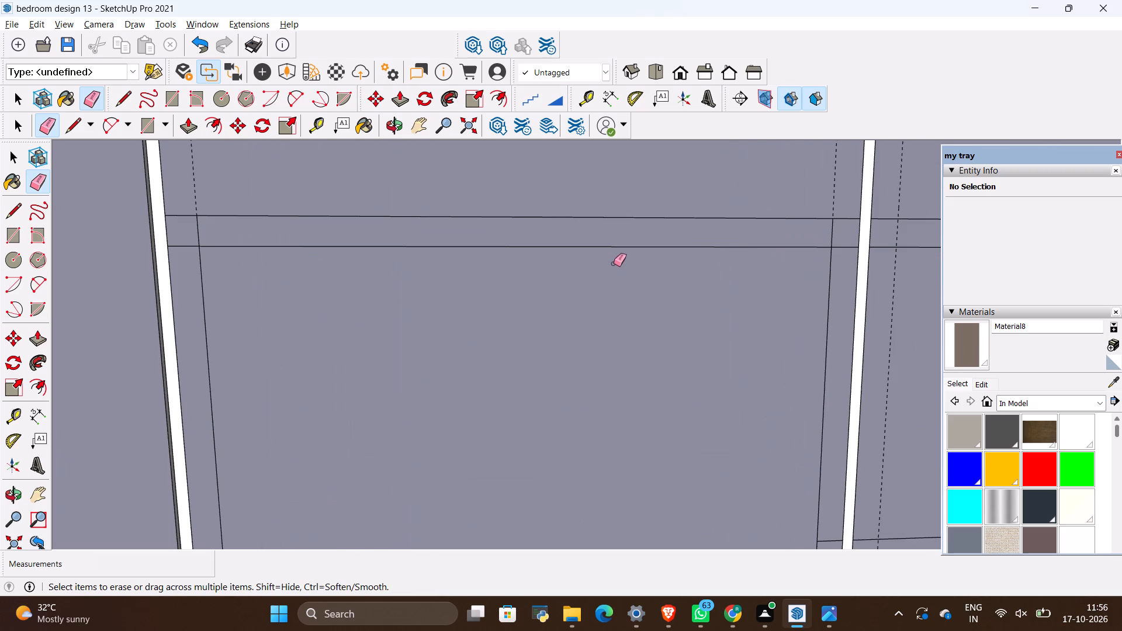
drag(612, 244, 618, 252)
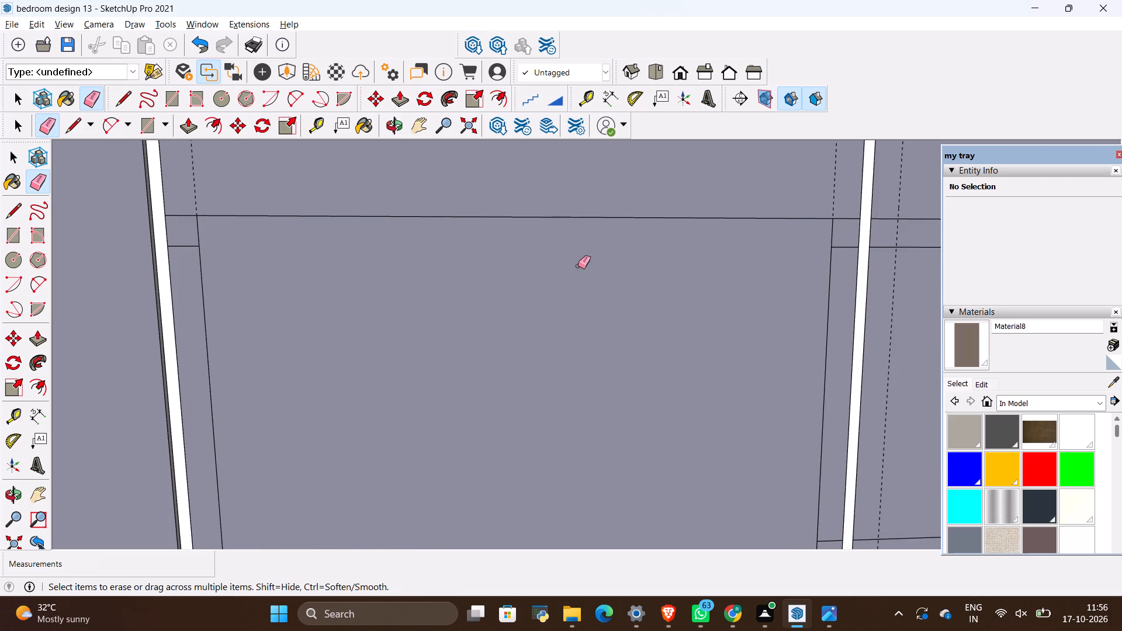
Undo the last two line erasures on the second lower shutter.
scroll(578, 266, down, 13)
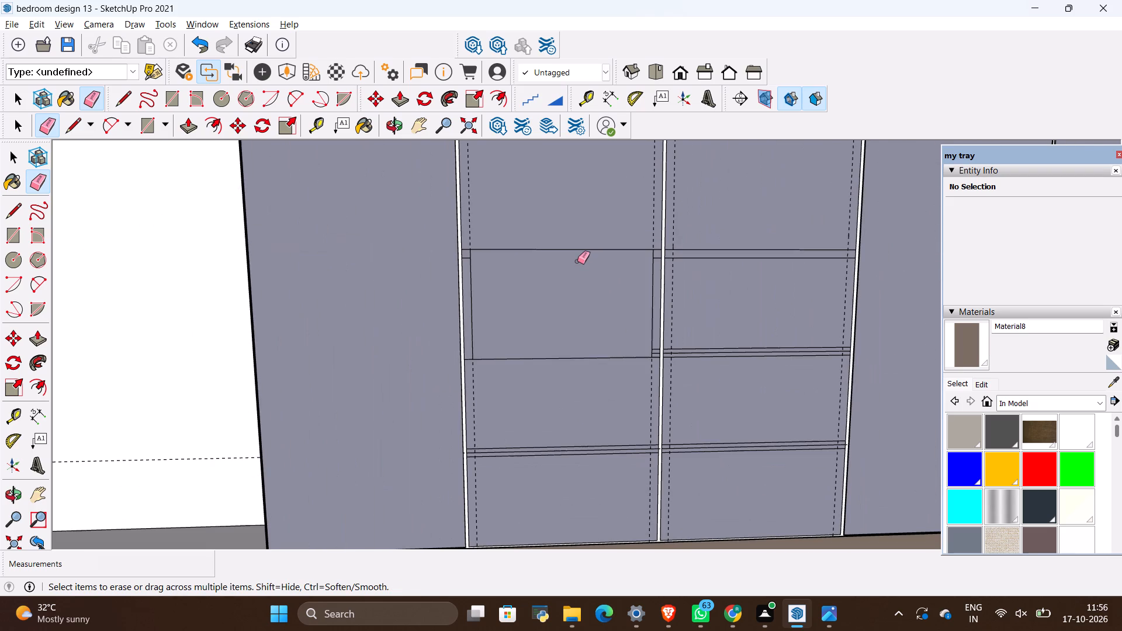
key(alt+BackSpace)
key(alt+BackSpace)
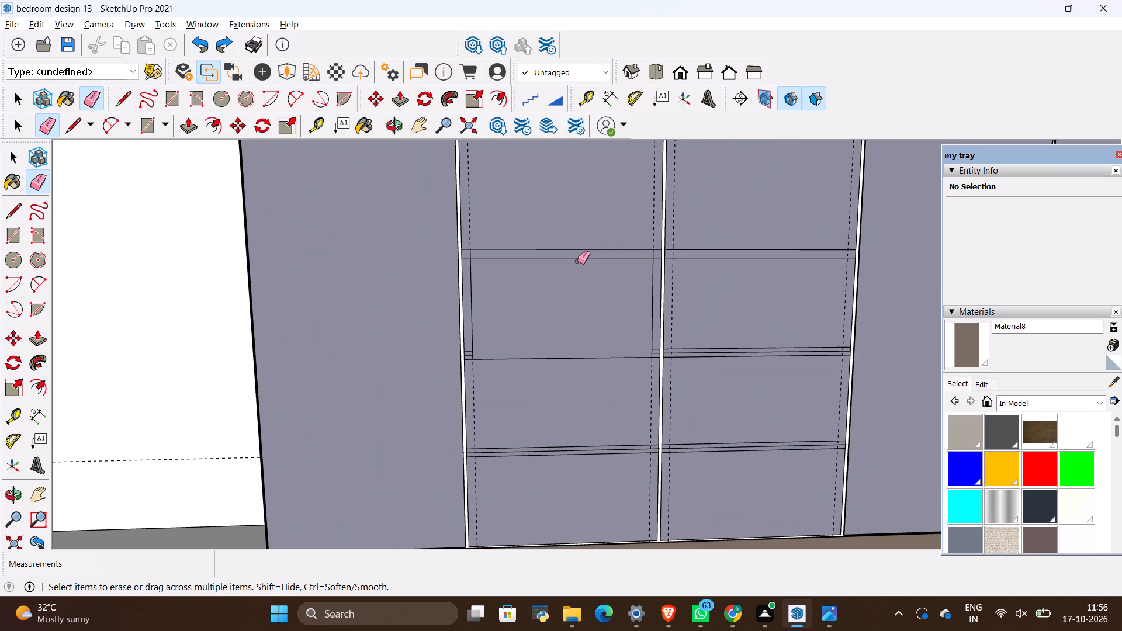
Draw a rectangle about 1' 9 5/8" by 11" on the second lower shutter, from the uppermost middle section line to the lower top border line.
key(r)
scroll(379, 337, up, 1)
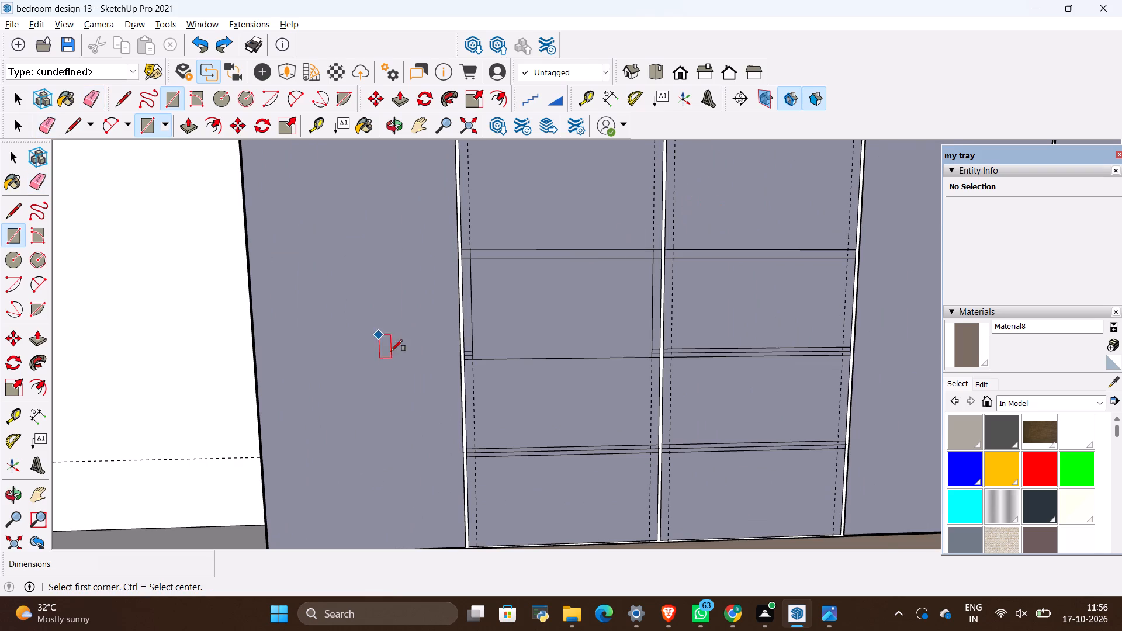
scroll(391, 351, up, 1)
scroll(497, 363, up, 4)
click(485, 348)
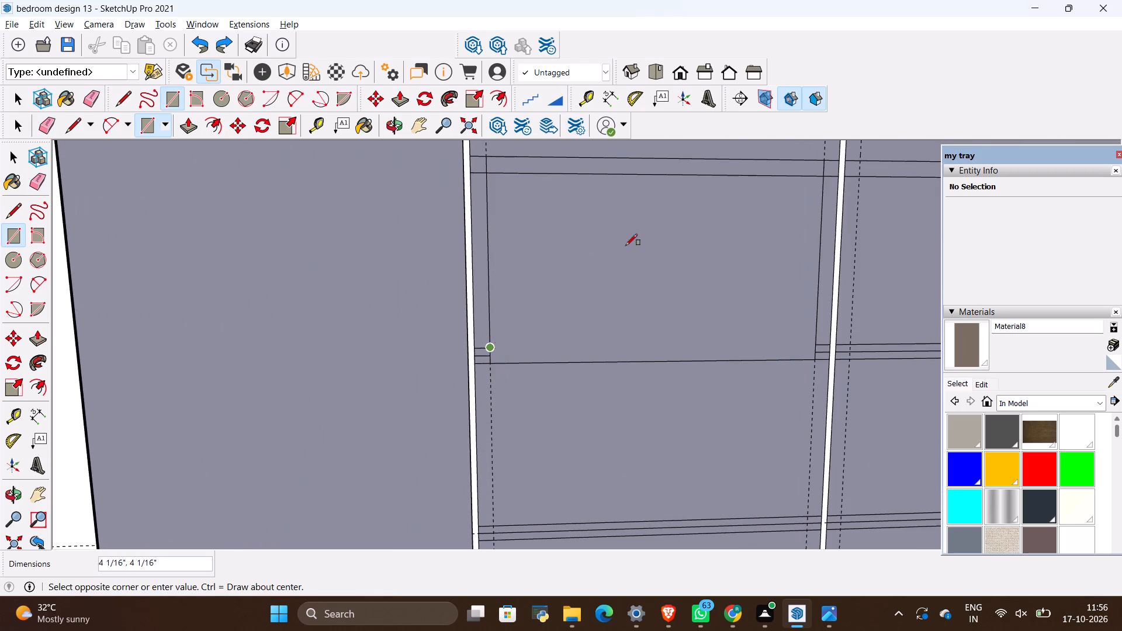
click(823, 178)
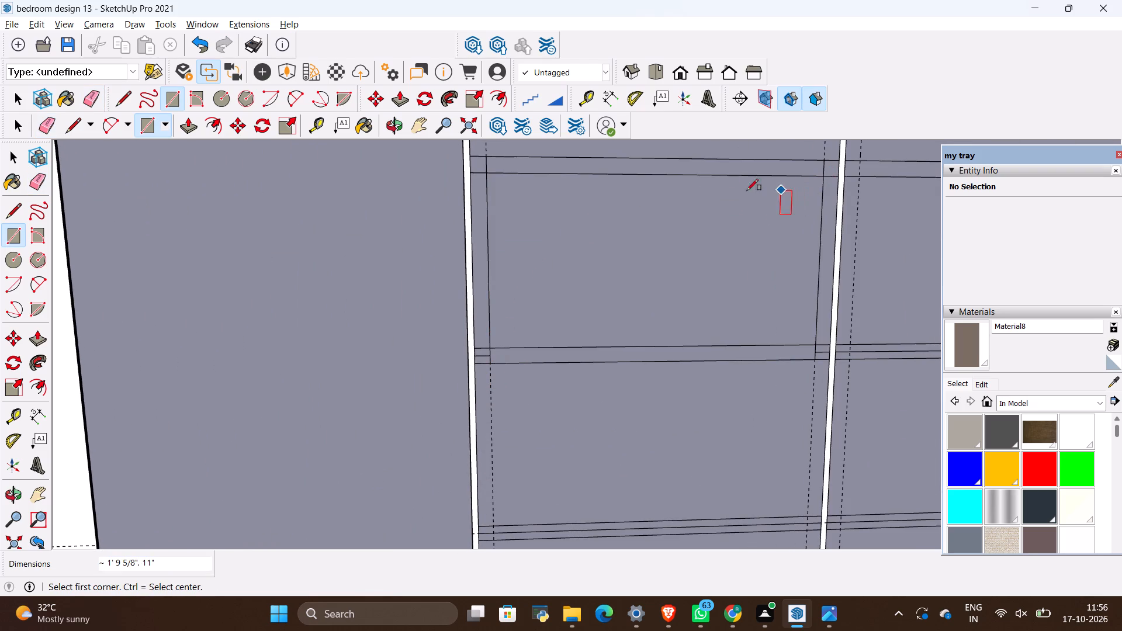
key(space)
Erase the line stubs outside the new rectangle's upper left corner and the left vertical guide on the second lower shutter.
scroll(597, 241, down, 4)
scroll(546, 175, up, 6)
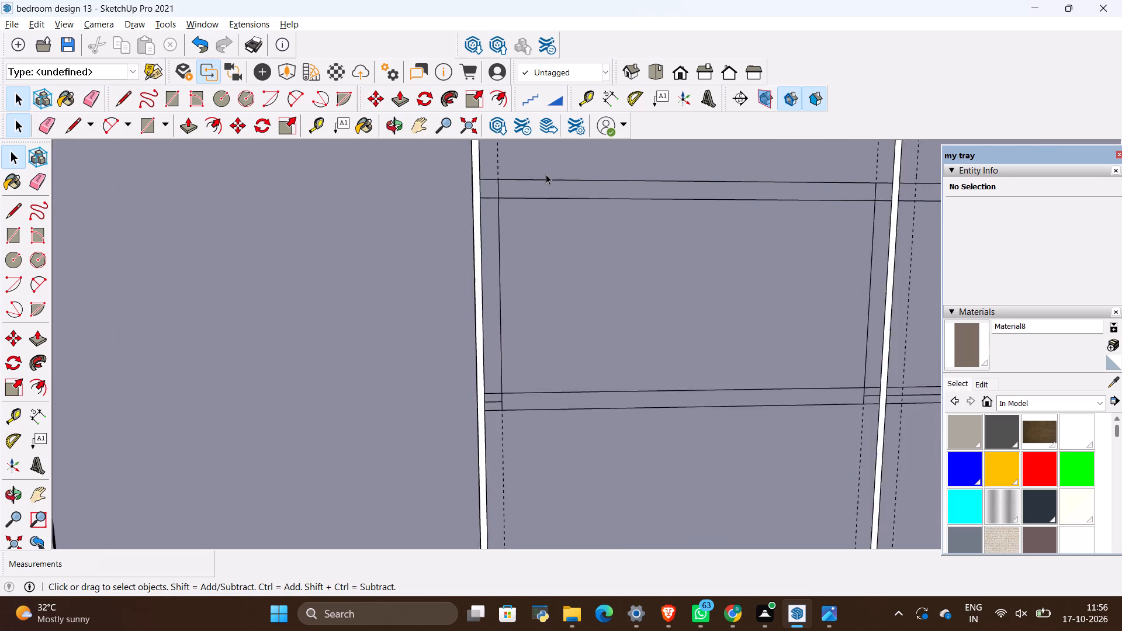
scroll(546, 174, up, 6)
key(e)
scroll(445, 210, up, 4)
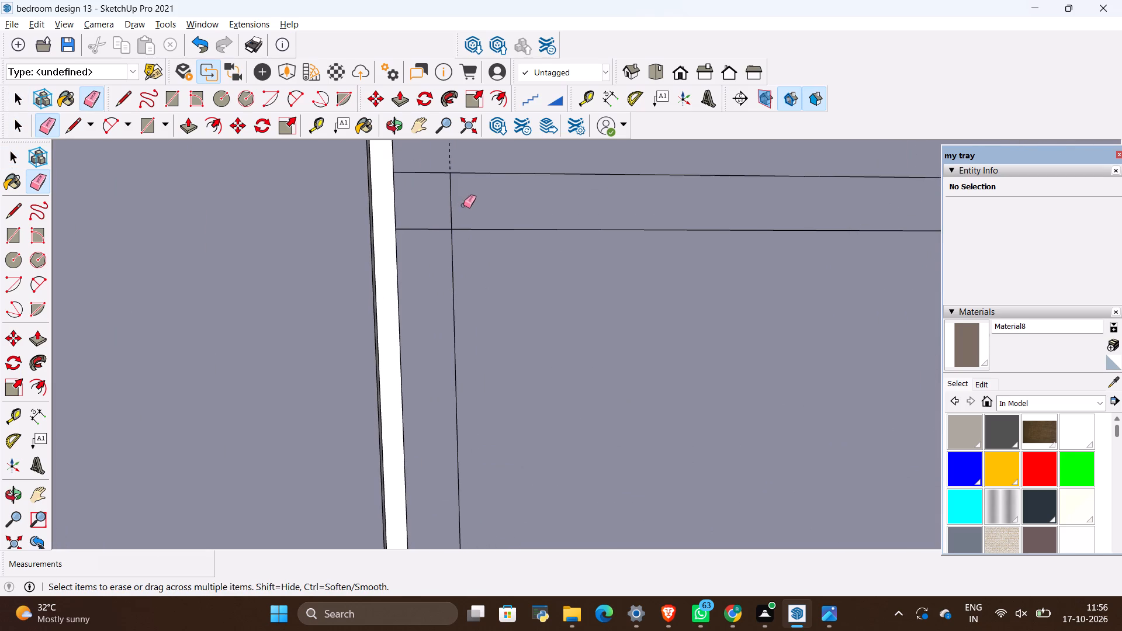
drag(463, 204, 438, 238)
scroll(423, 217, down, 10)
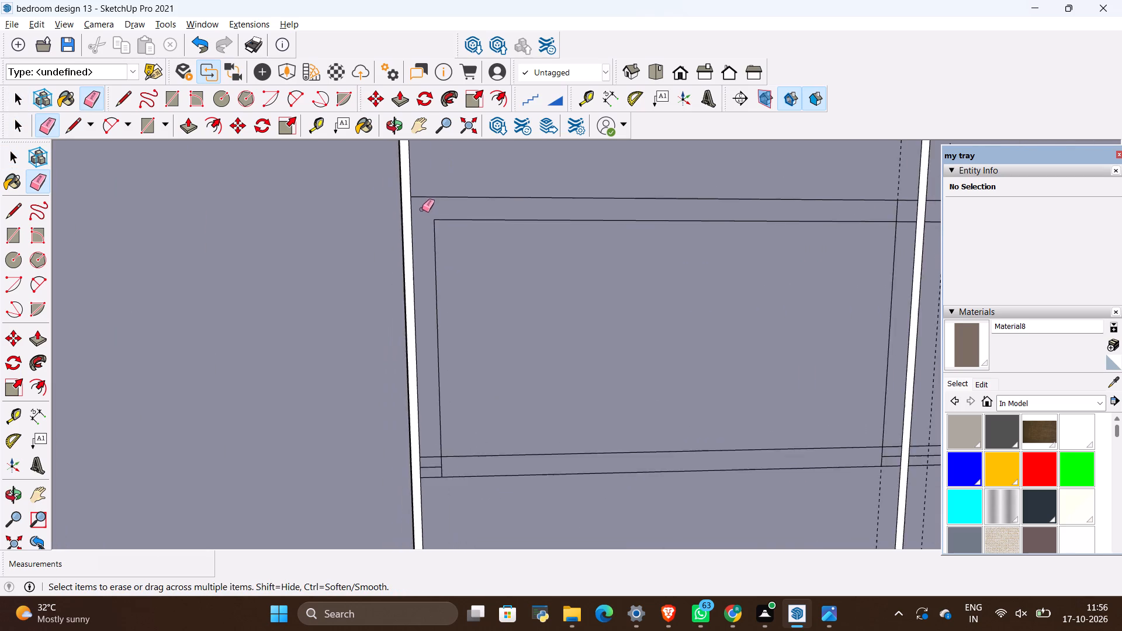
Erase the line stubs outside the rectangle's lower right and upper right corners, along with the second lower shutter's right vertical guide.
scroll(422, 209, down, 7)
scroll(794, 406, up, 1)
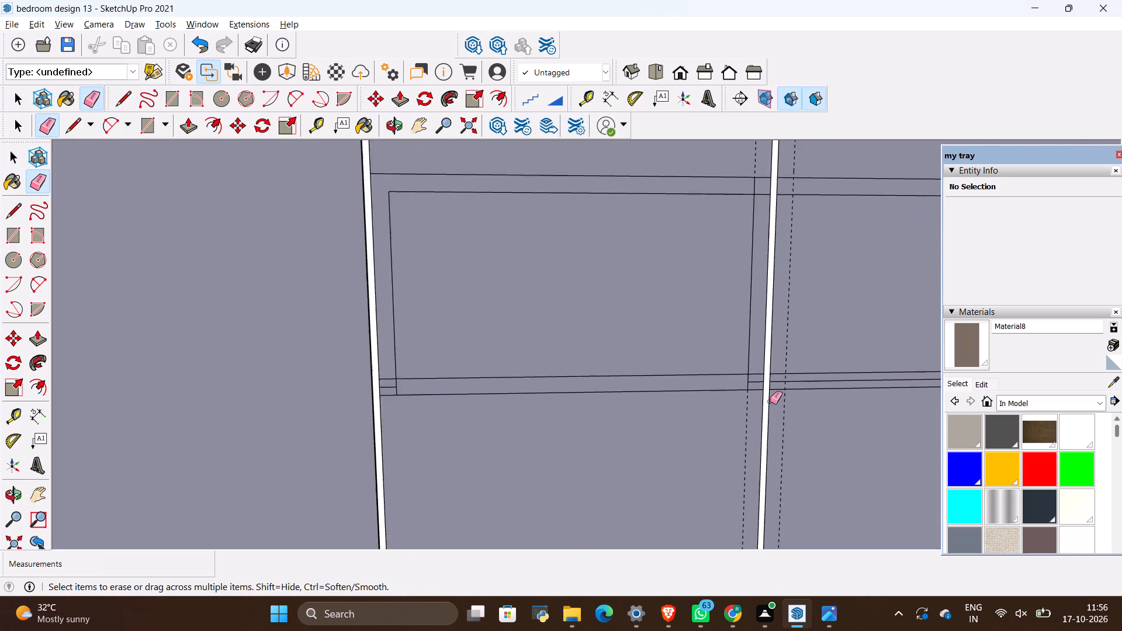
scroll(770, 401, up, 17)
drag(754, 337, 745, 372)
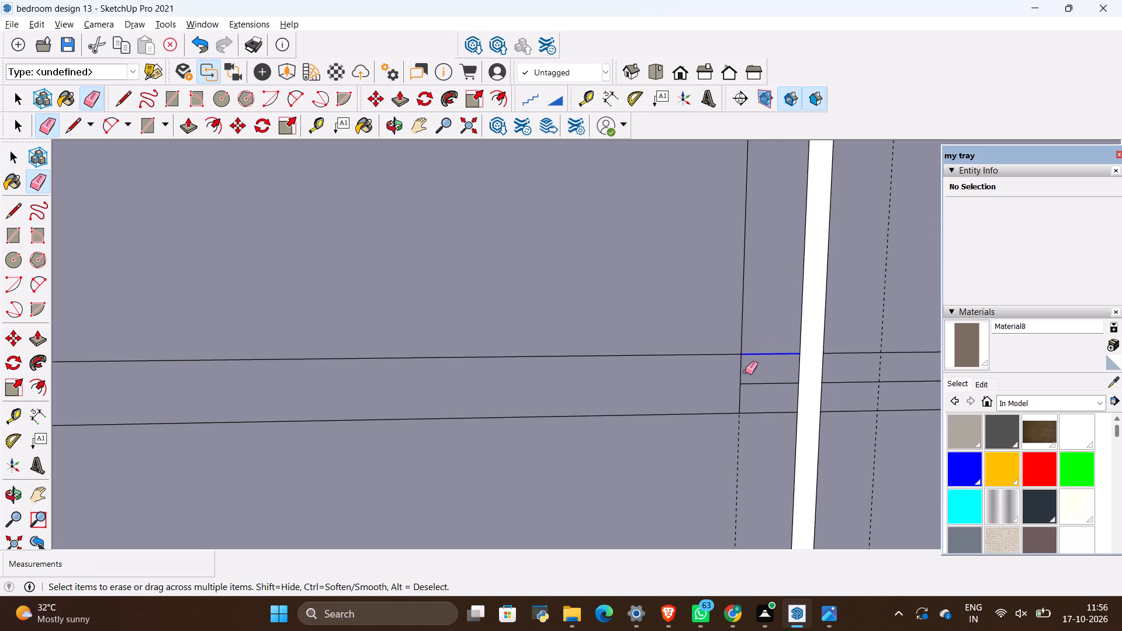
drag(745, 372, 747, 382)
scroll(701, 448, down, 7)
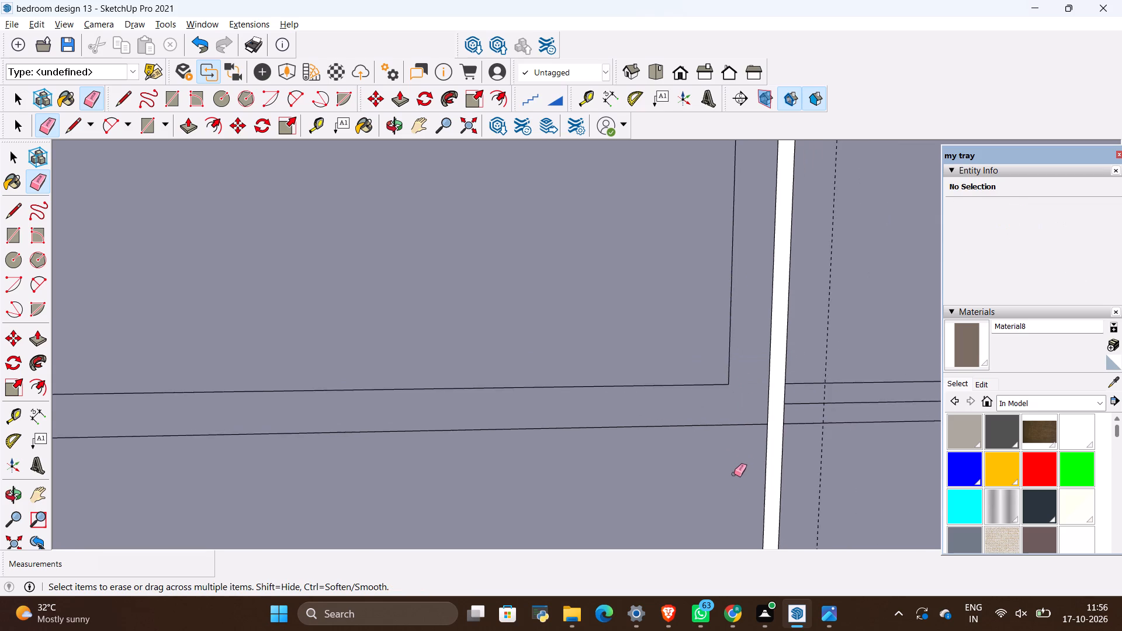
scroll(734, 474, down, 11)
scroll(747, 175, up, 17)
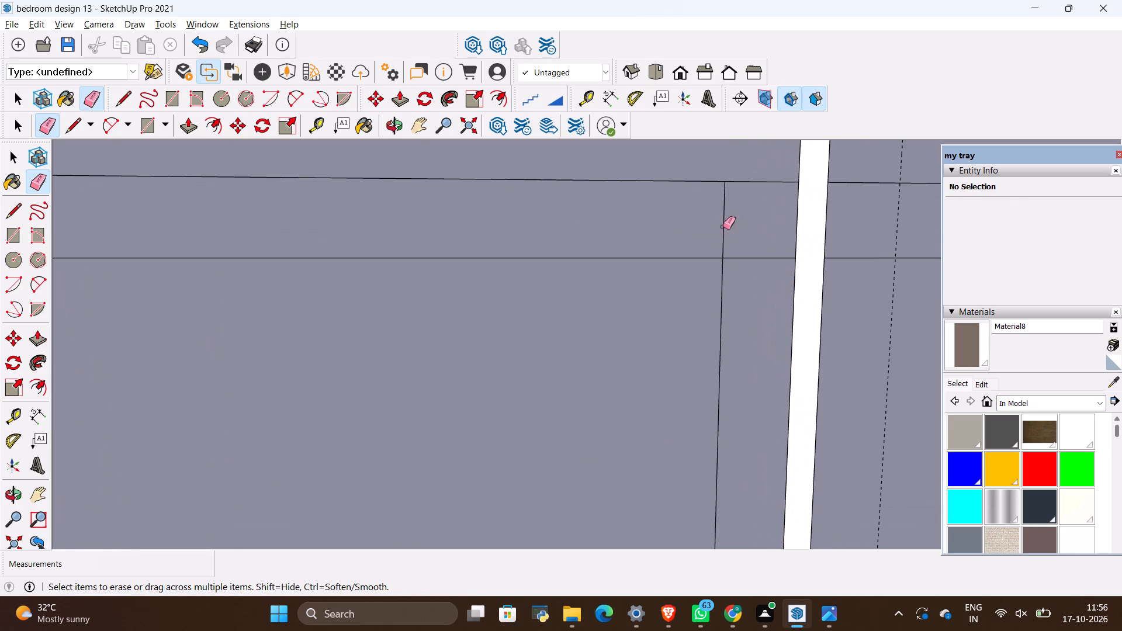
drag(705, 226, 754, 292)
scroll(769, 267, down, 17)
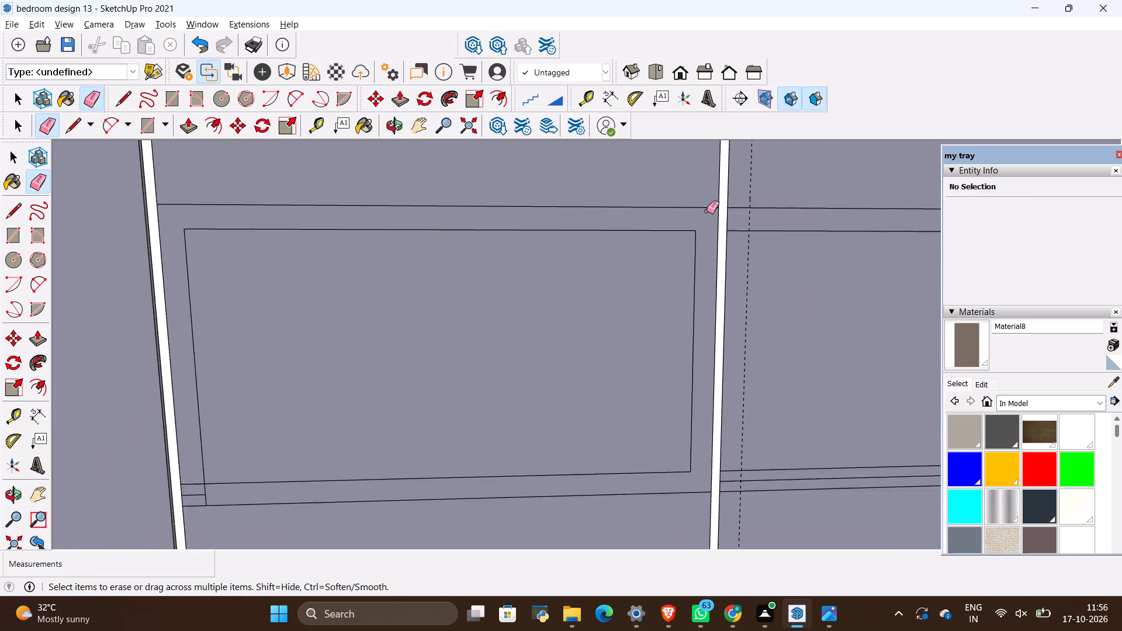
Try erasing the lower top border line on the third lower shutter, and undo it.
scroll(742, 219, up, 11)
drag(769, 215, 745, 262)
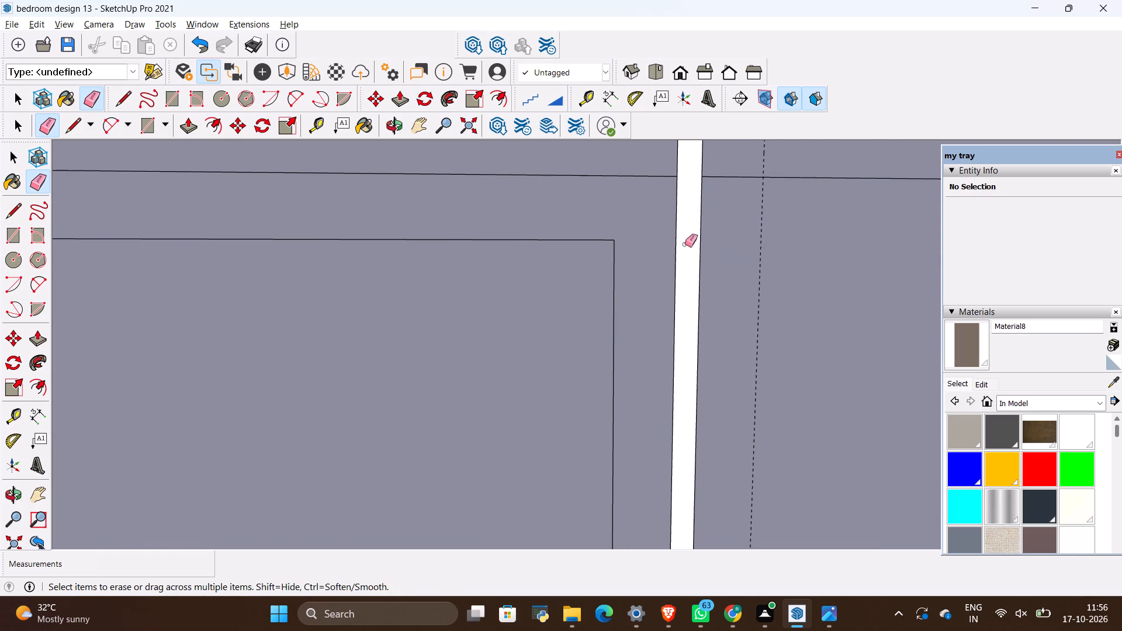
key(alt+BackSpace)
Draw a rectangle about 11" high between the third lower shutter's vertical guides, from the lower top border line to the uppermost middle section line.
key(r)
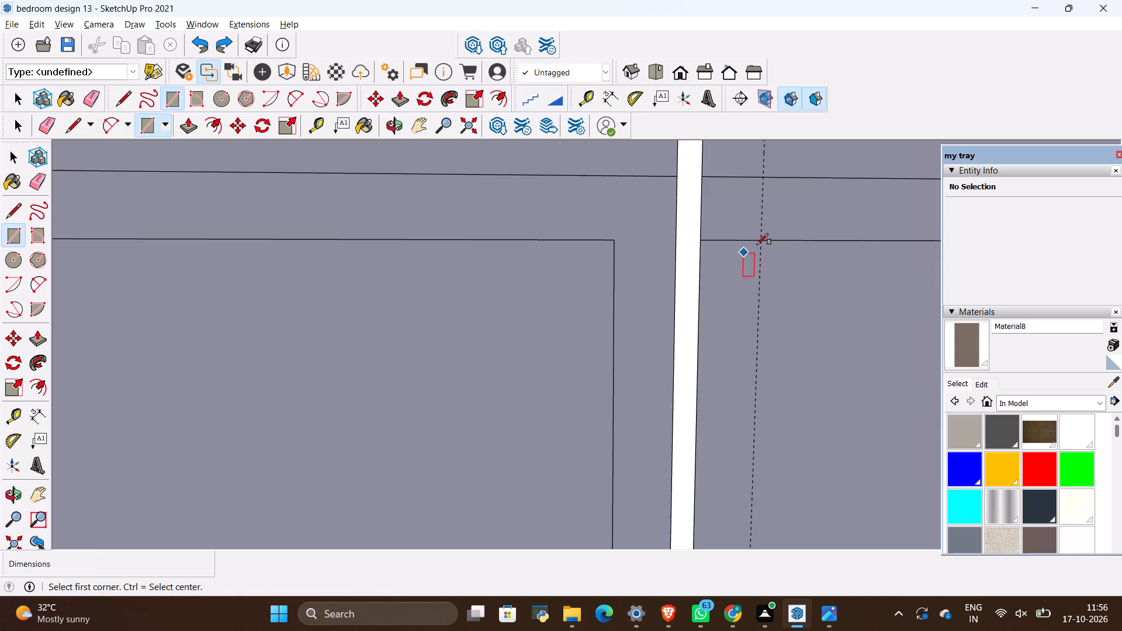
click(758, 241)
scroll(649, 218, down, 19)
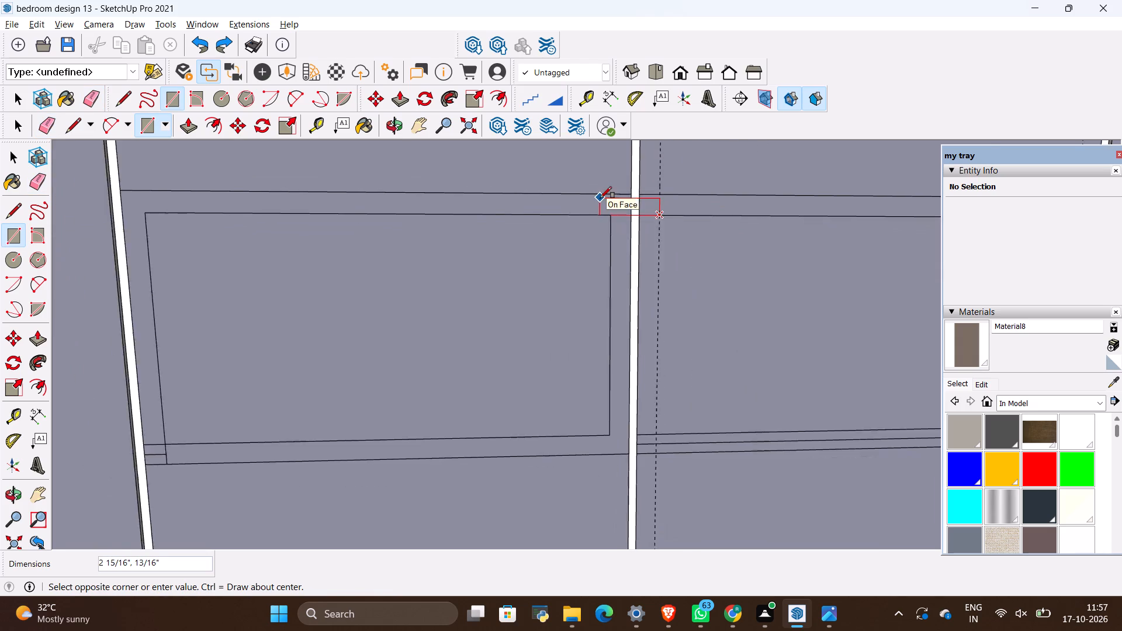
scroll(600, 198, down, 10)
scroll(782, 270, up, 17)
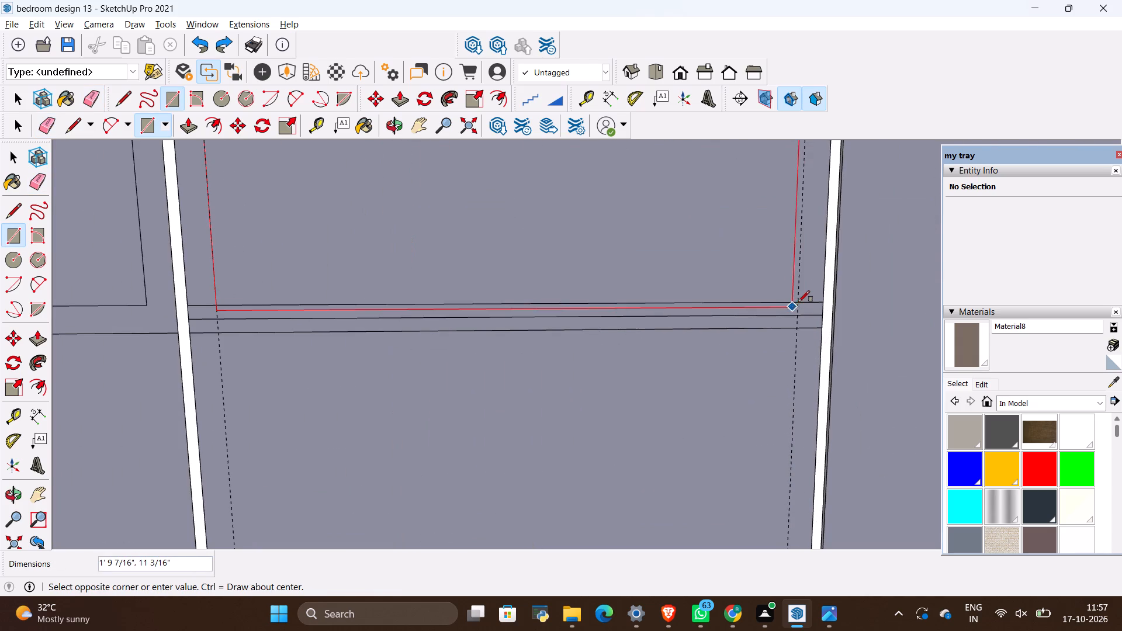
click(799, 301)
scroll(766, 328, up, 5)
key(space)
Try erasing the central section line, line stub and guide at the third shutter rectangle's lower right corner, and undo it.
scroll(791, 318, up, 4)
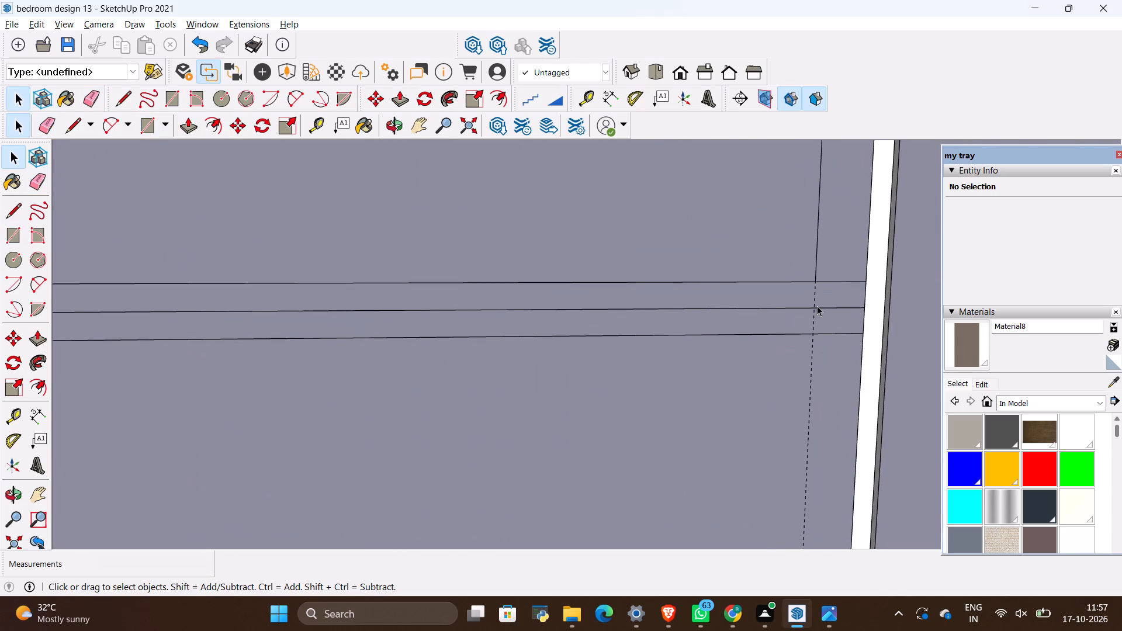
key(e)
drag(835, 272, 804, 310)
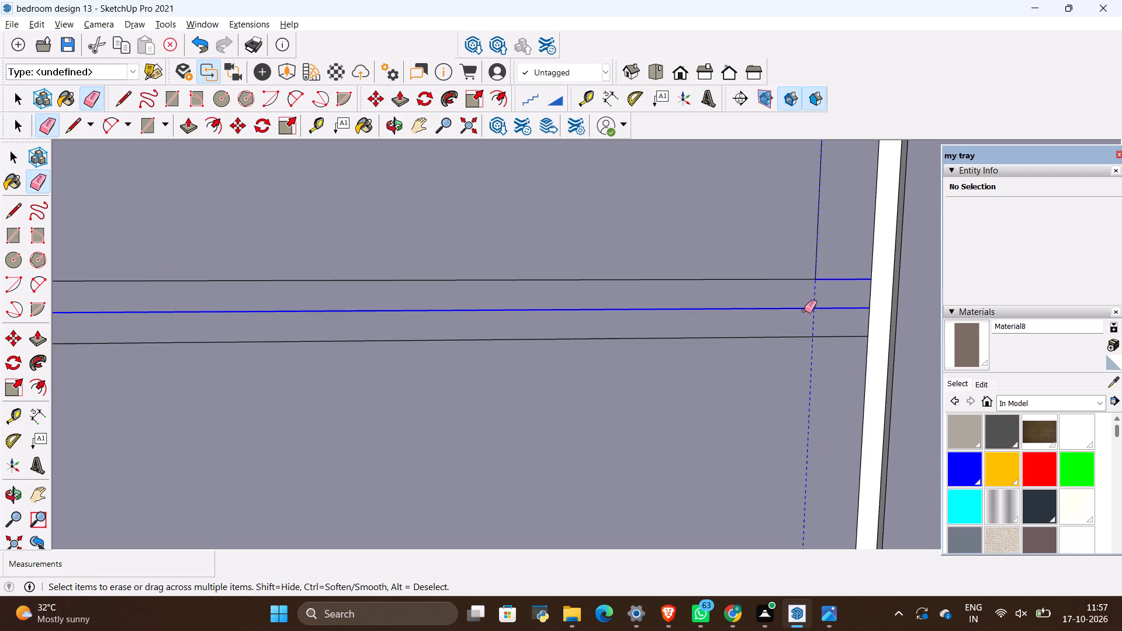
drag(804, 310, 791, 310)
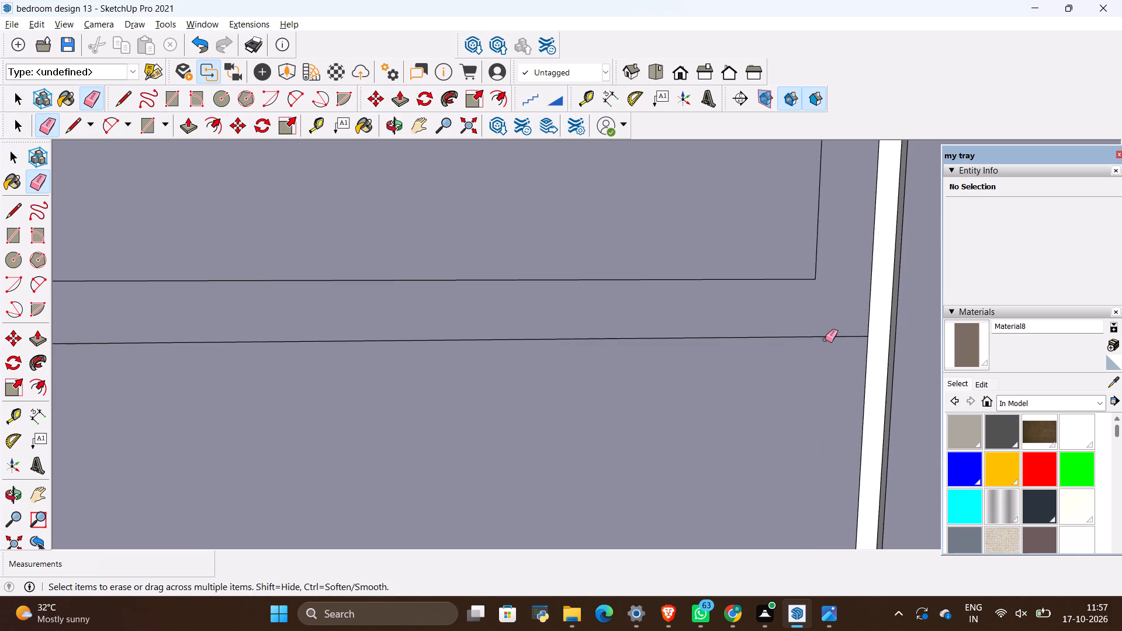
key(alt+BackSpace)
Draw a rectangle about 1' 9 5/8" by 11" in the second lower shutter's middle section, aligned with the rectangle above.
scroll(824, 282, down, 14)
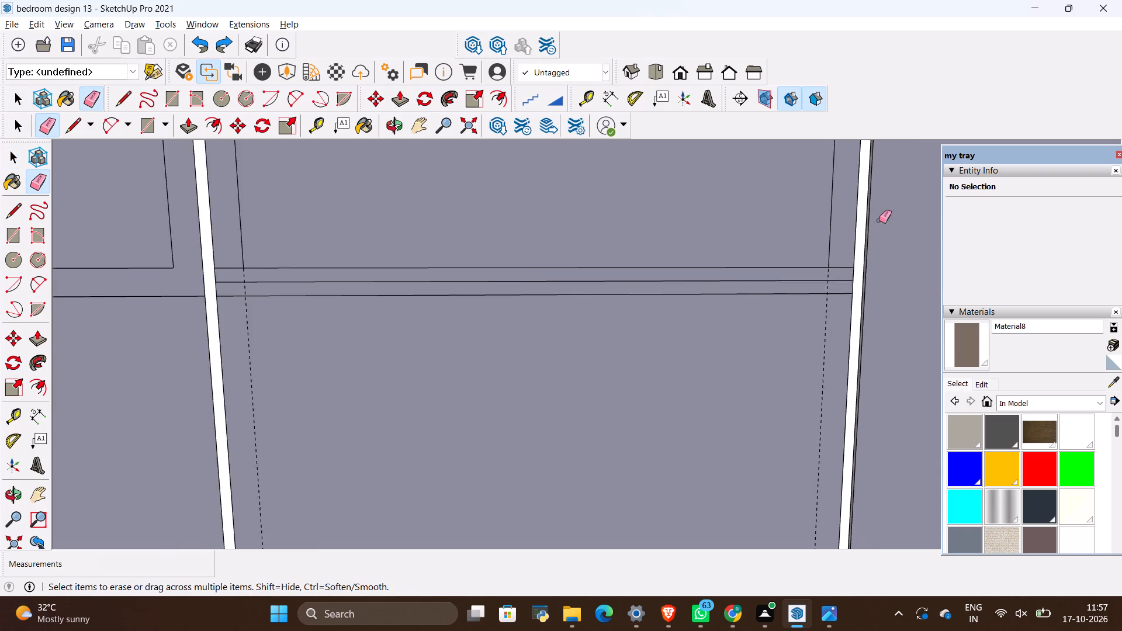
scroll(879, 220, down, 17)
scroll(550, 308, up, 4)
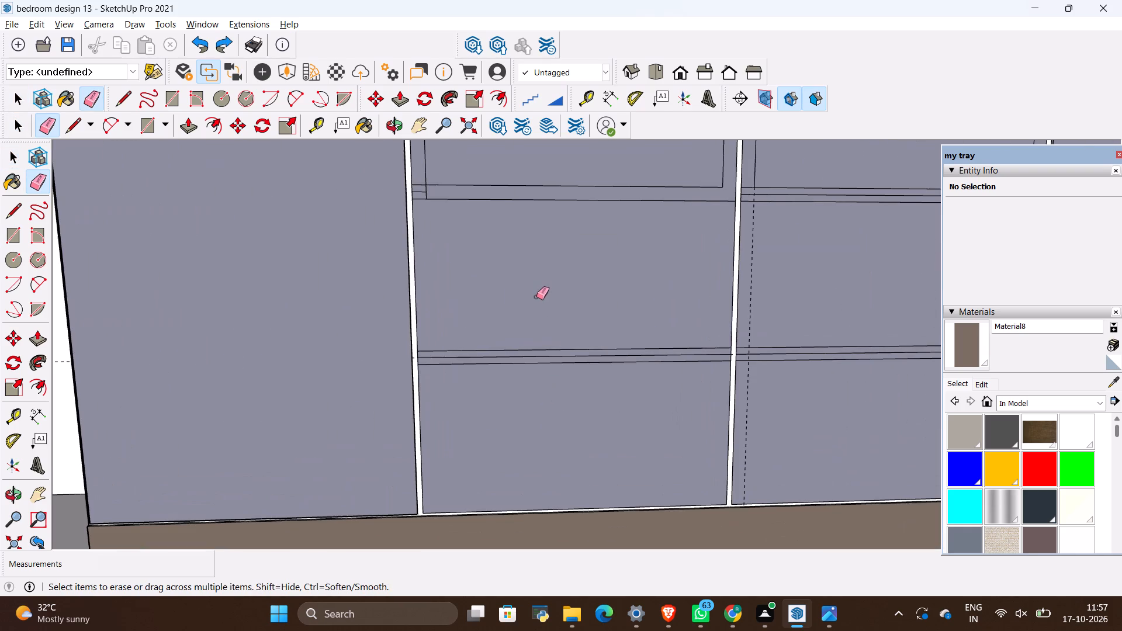
key(r)
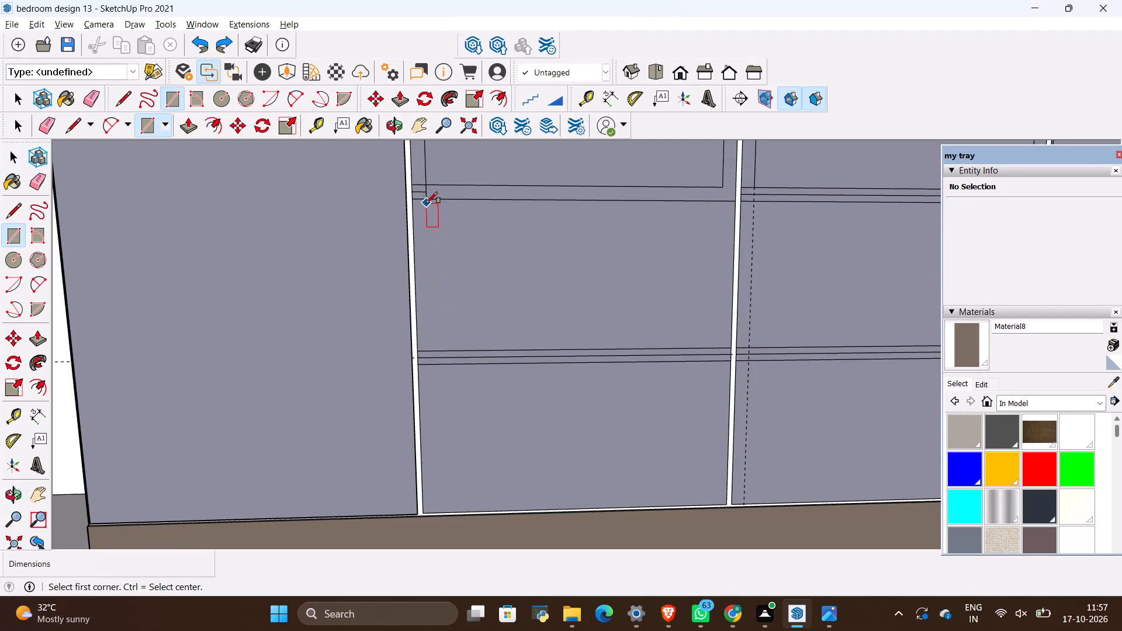
click(424, 200)
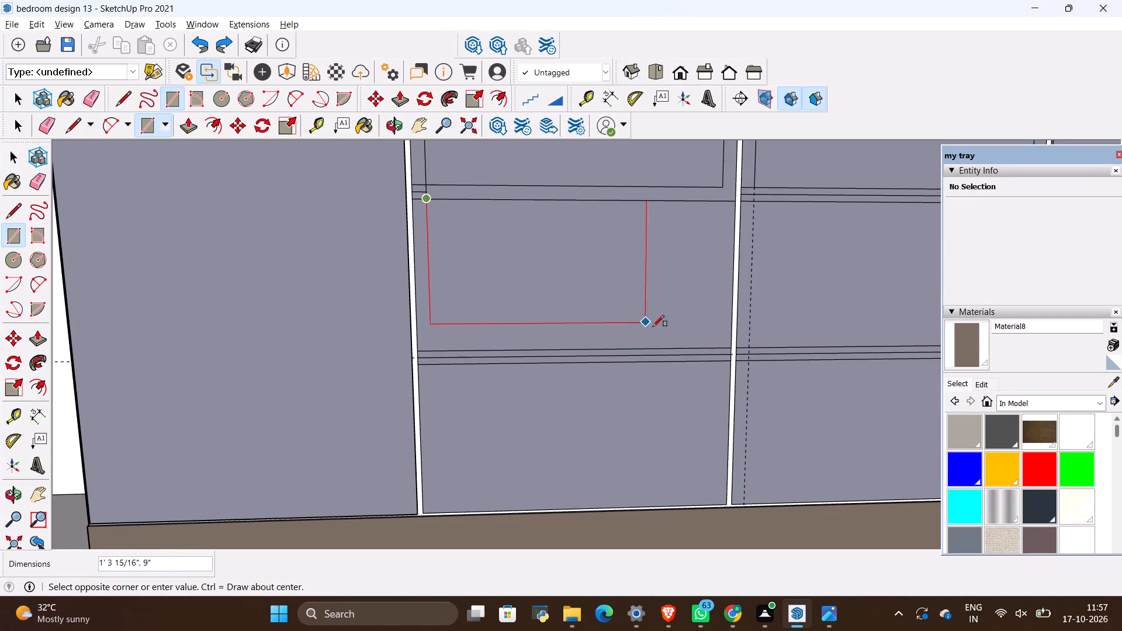
click(716, 348)
Draw a rectangle about 1' 9 9/16" by 10 5/8" in the second lower shutter's bottom section, aligned with the rectangle above.
scroll(628, 325, down, 3)
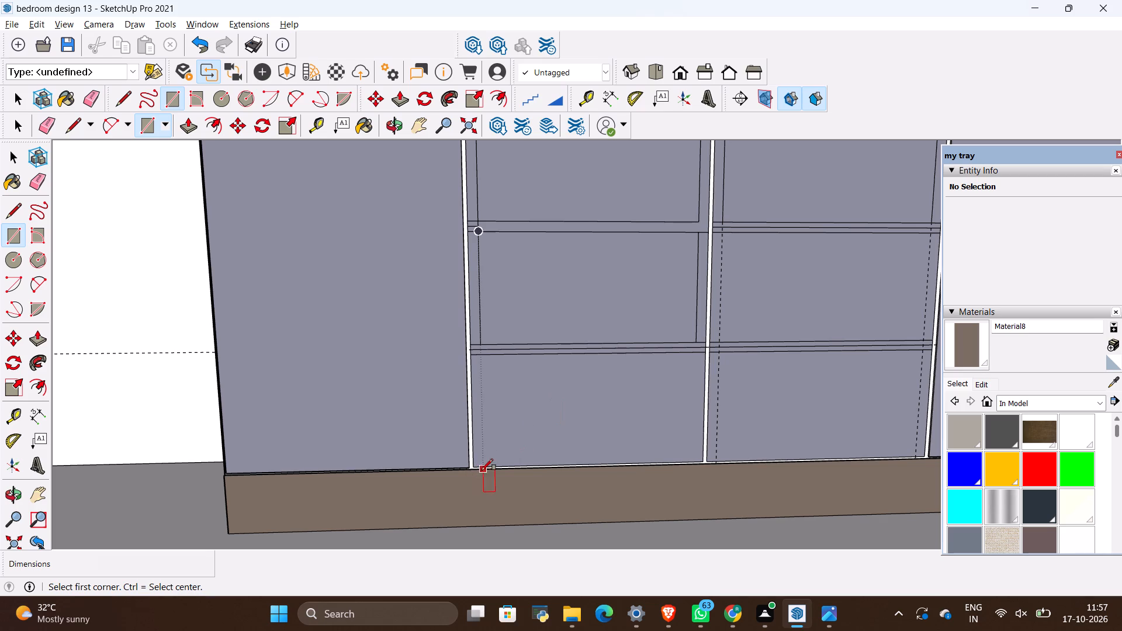
scroll(490, 411, up, 2)
scroll(548, 484, up, 5)
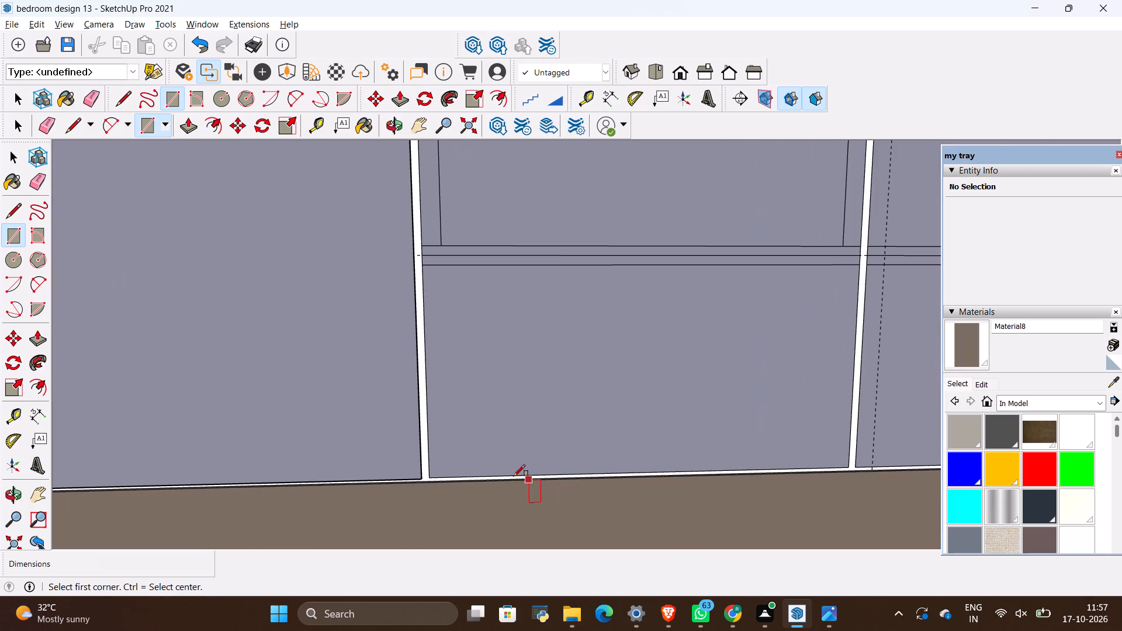
click(442, 264)
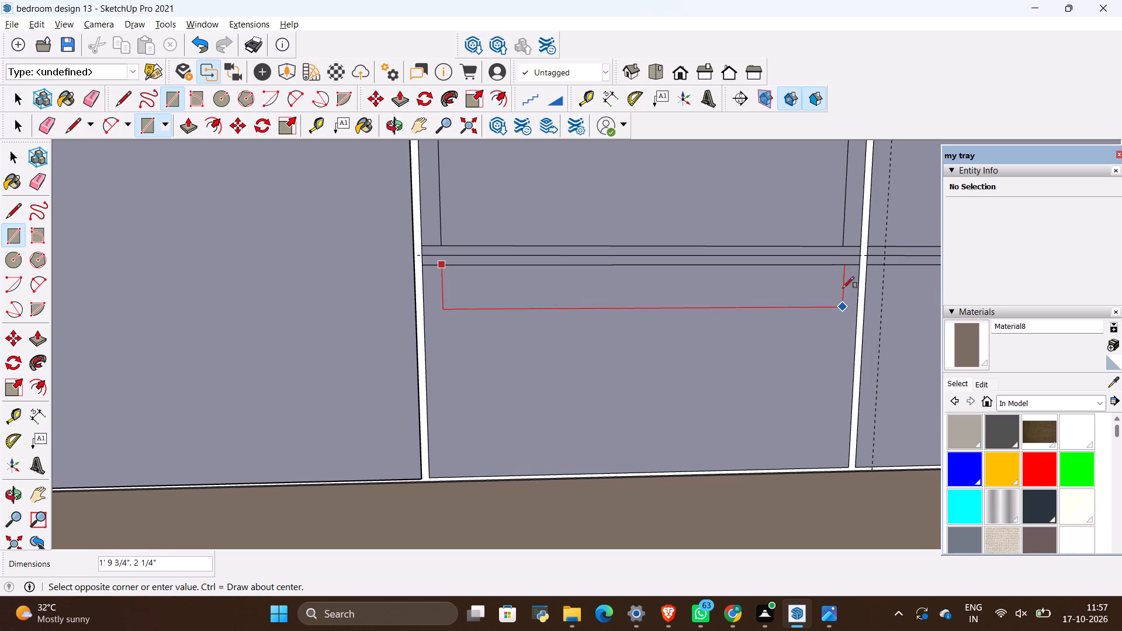
click(832, 455)
Erase the central section line and the end stubs between the second lower shutter's middle and bottom rectangles.
scroll(825, 242, up, 2)
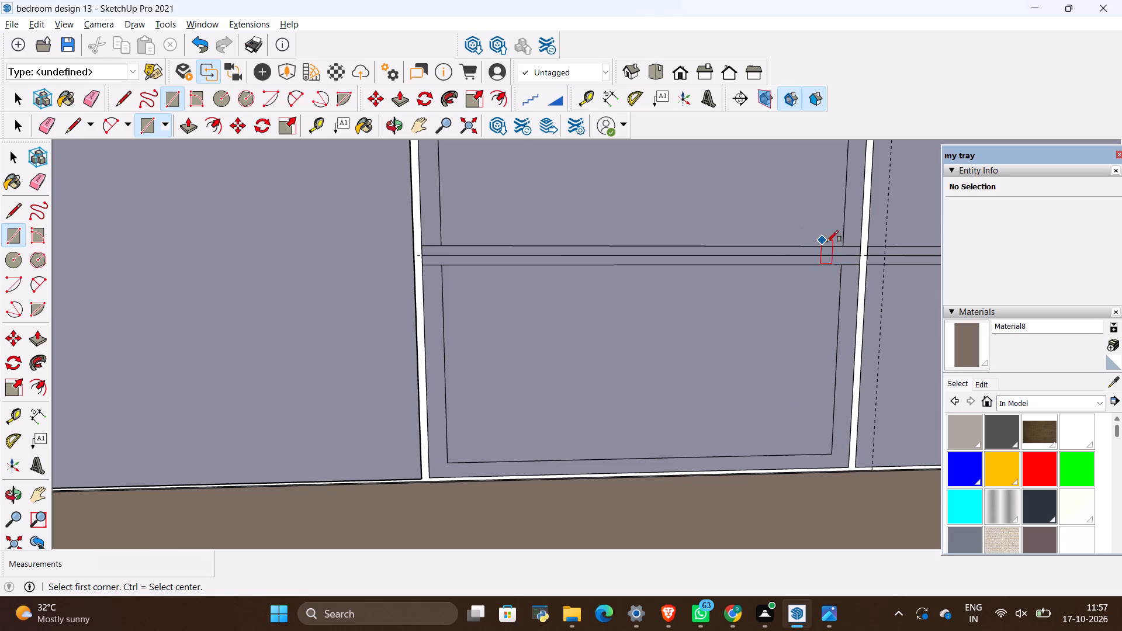
scroll(827, 242, up, 16)
scroll(844, 251, up, 5)
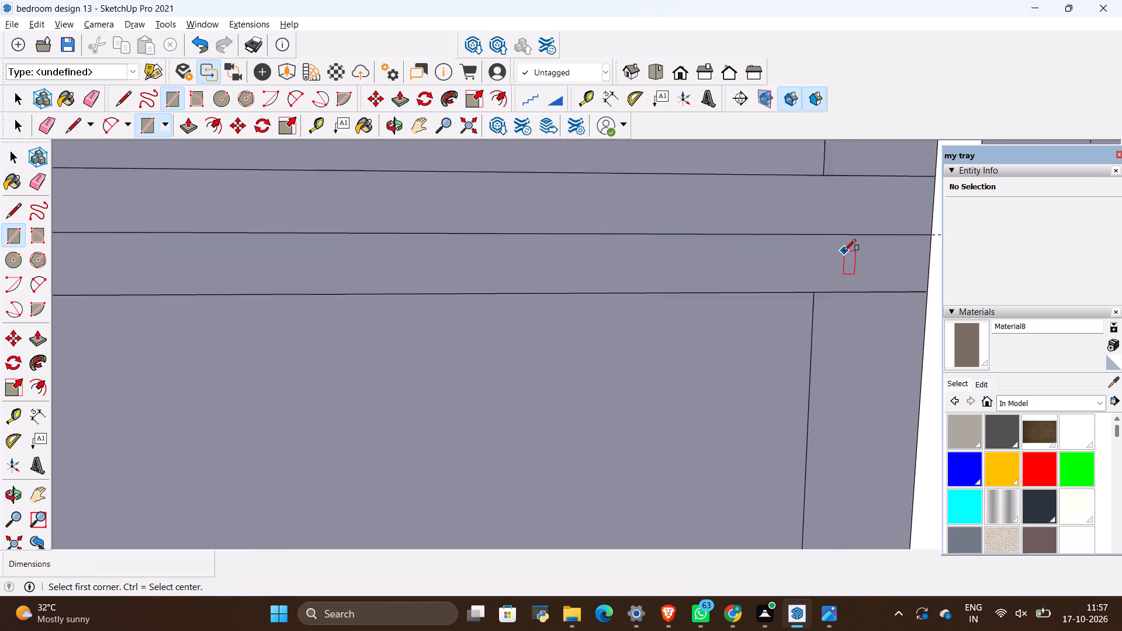
scroll(844, 249, down, 5)
key(e)
drag(853, 182, 865, 297)
scroll(799, 247, down, 20)
scroll(799, 247, down, 7)
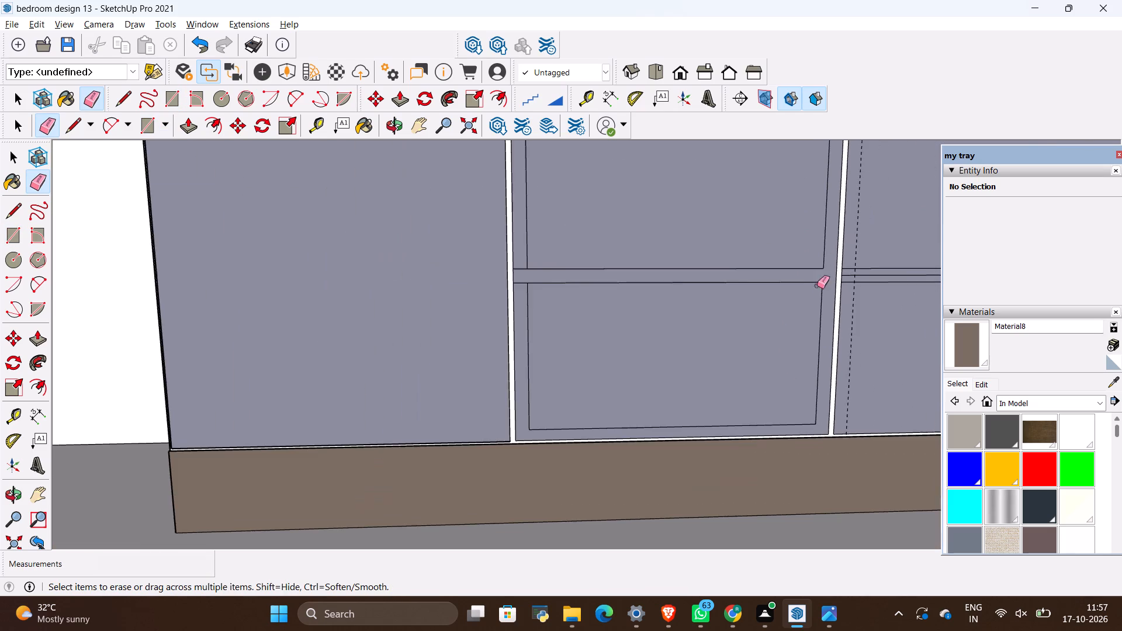
scroll(508, 283, up, 19)
drag(529, 216, 536, 315)
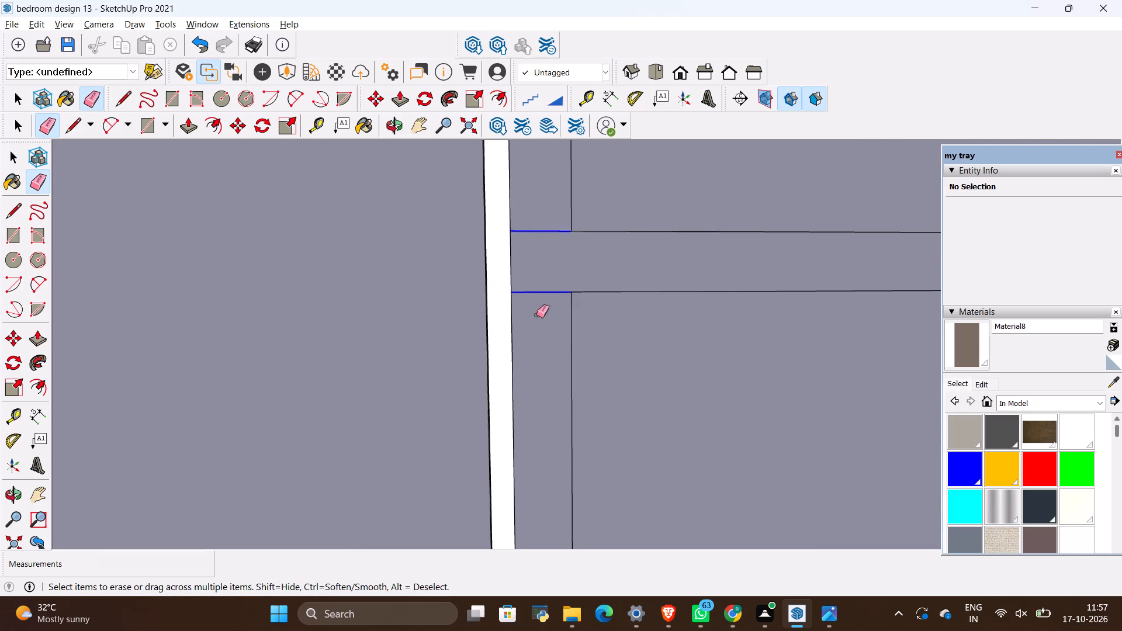
drag(536, 315, 538, 328)
scroll(525, 349, down, 6)
scroll(532, 353, down, 15)
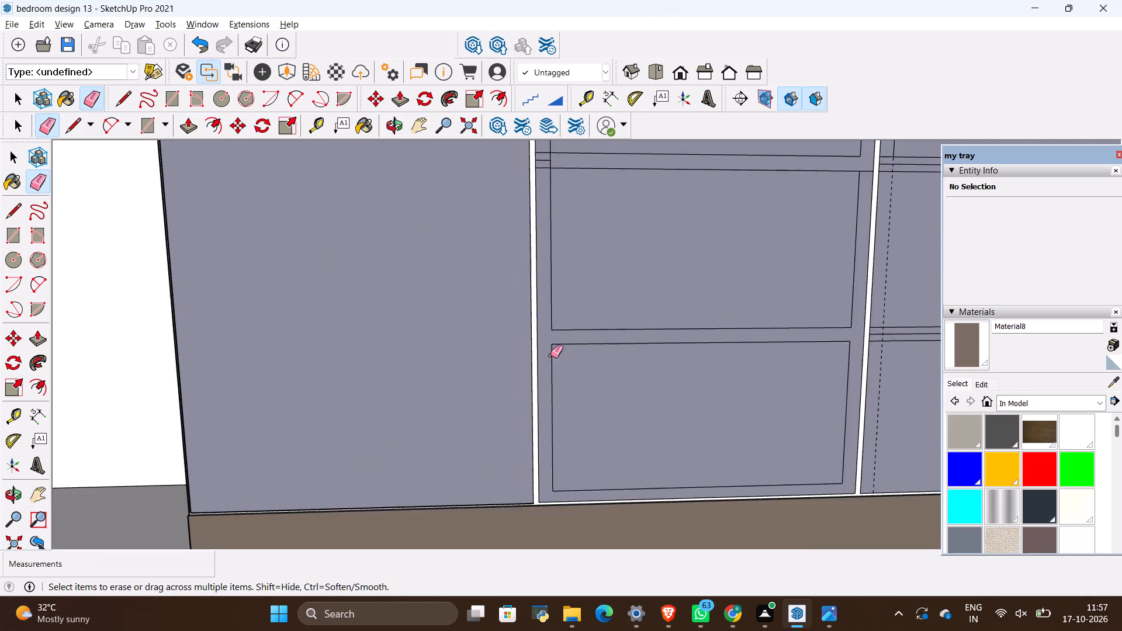
Erase the three short line stubs at the left end of the strip between the second lower shutter's top and middle rectangles.
scroll(549, 352, down, 14)
scroll(641, 218, up, 5)
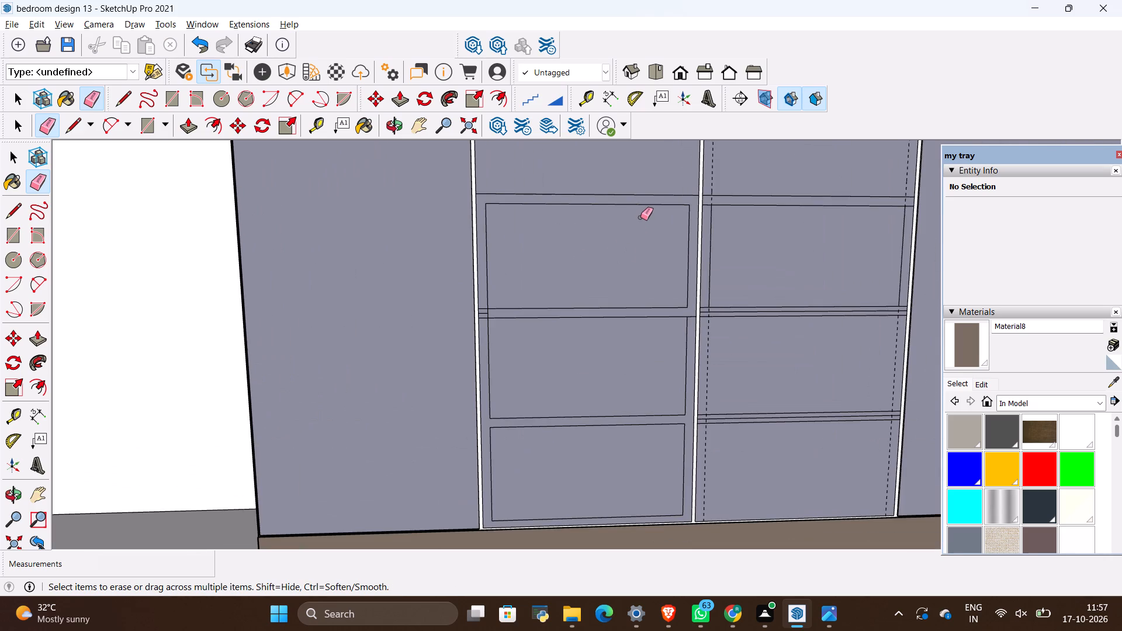
scroll(605, 225, up, 5)
scroll(727, 350, up, 5)
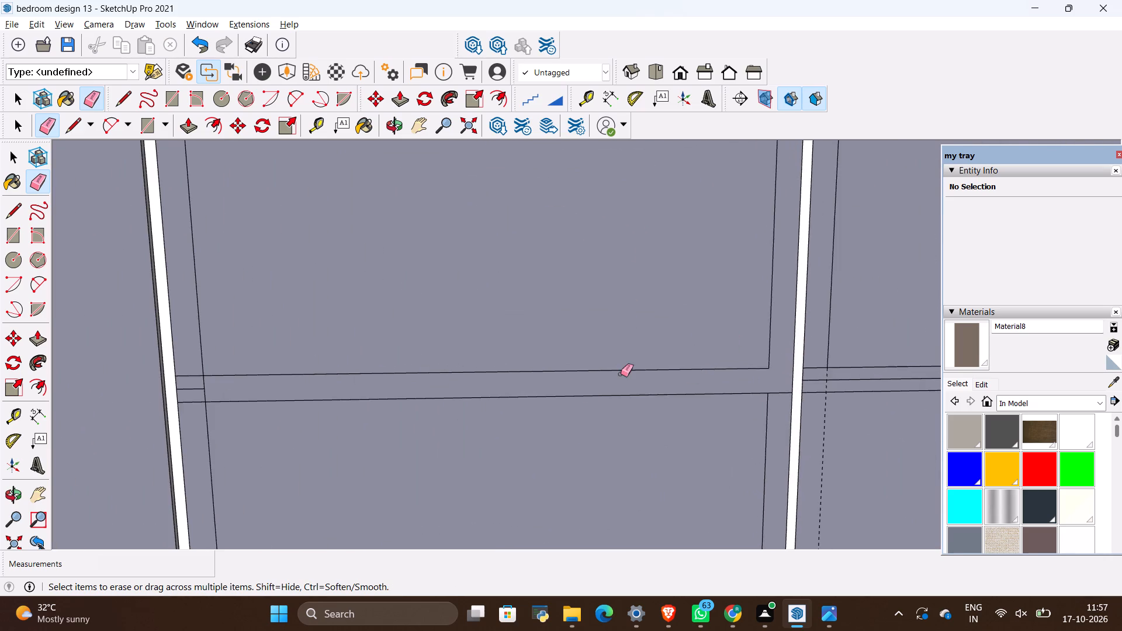
scroll(621, 374, down, 5)
scroll(316, 405, up, 18)
drag(342, 297, 355, 358)
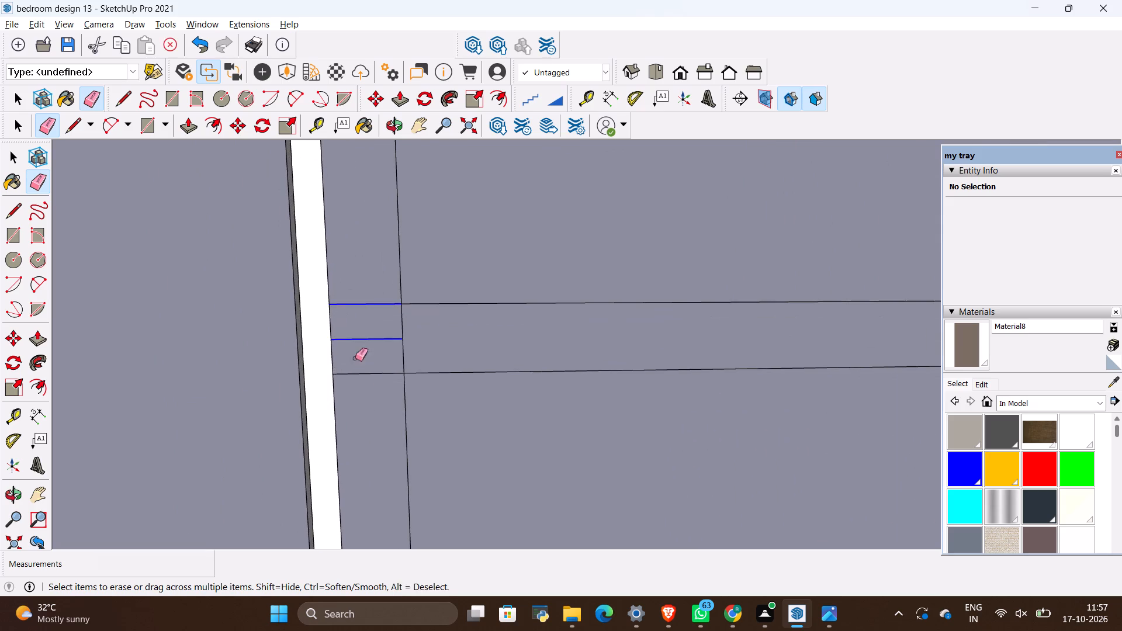
drag(355, 358, 365, 401)
scroll(205, 338, down, 18)
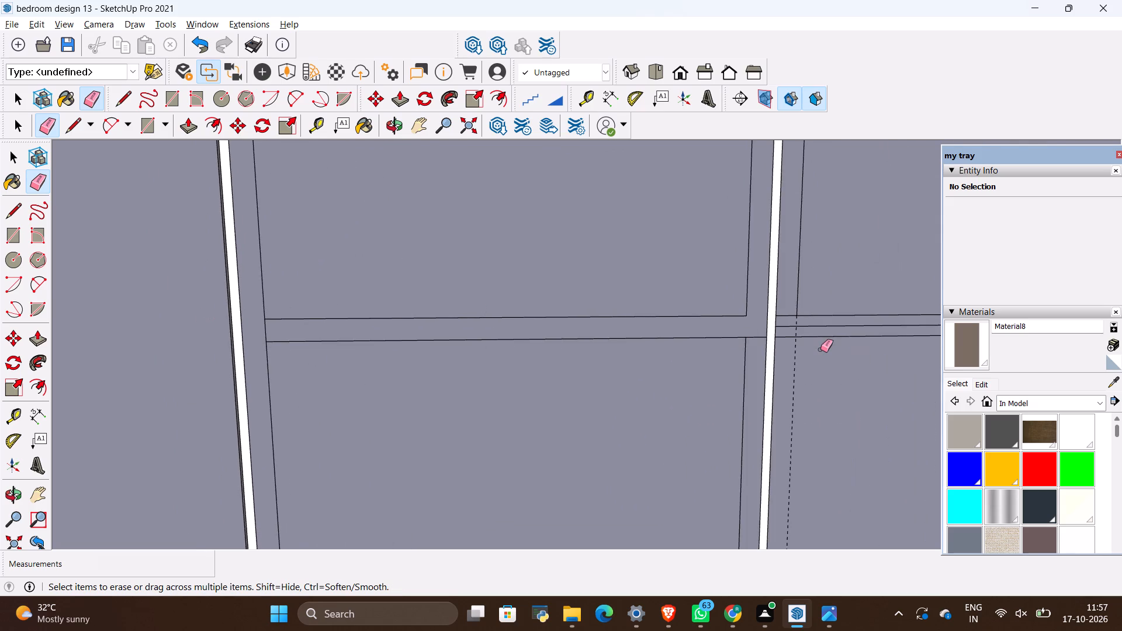
Erase the remaining right-end stub and left vertical connector in the strip between the second lower shutter's top and middle rectangles.
scroll(820, 349, up, 11)
drag(745, 321, 745, 353)
scroll(780, 352, down, 6)
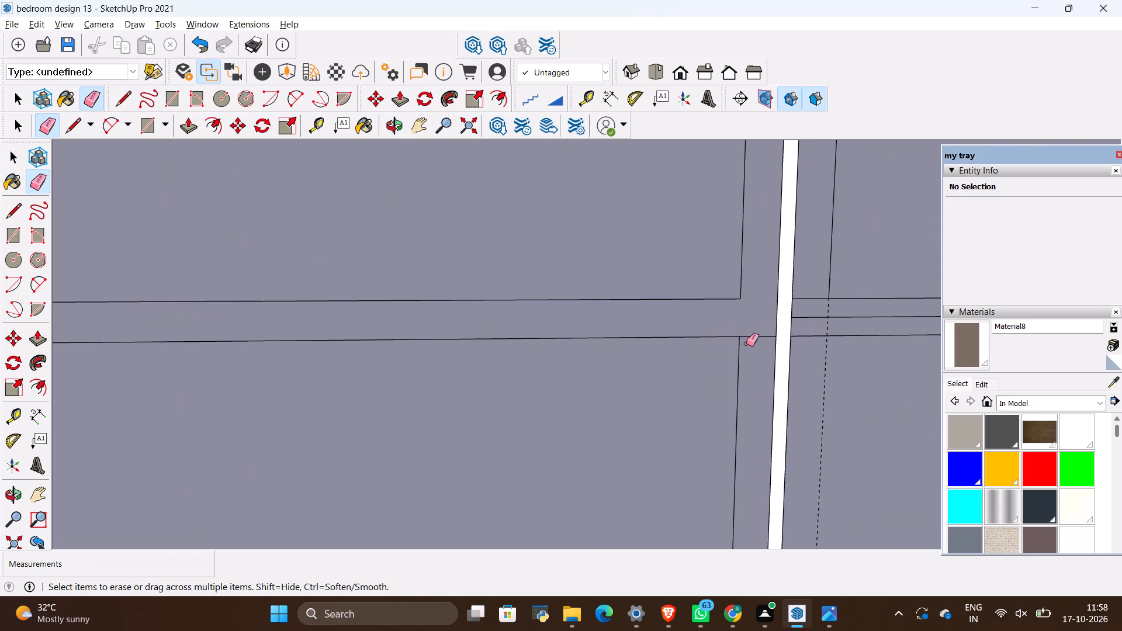
scroll(746, 344, up, 5)
drag(749, 330, 755, 353)
scroll(799, 344, down, 12)
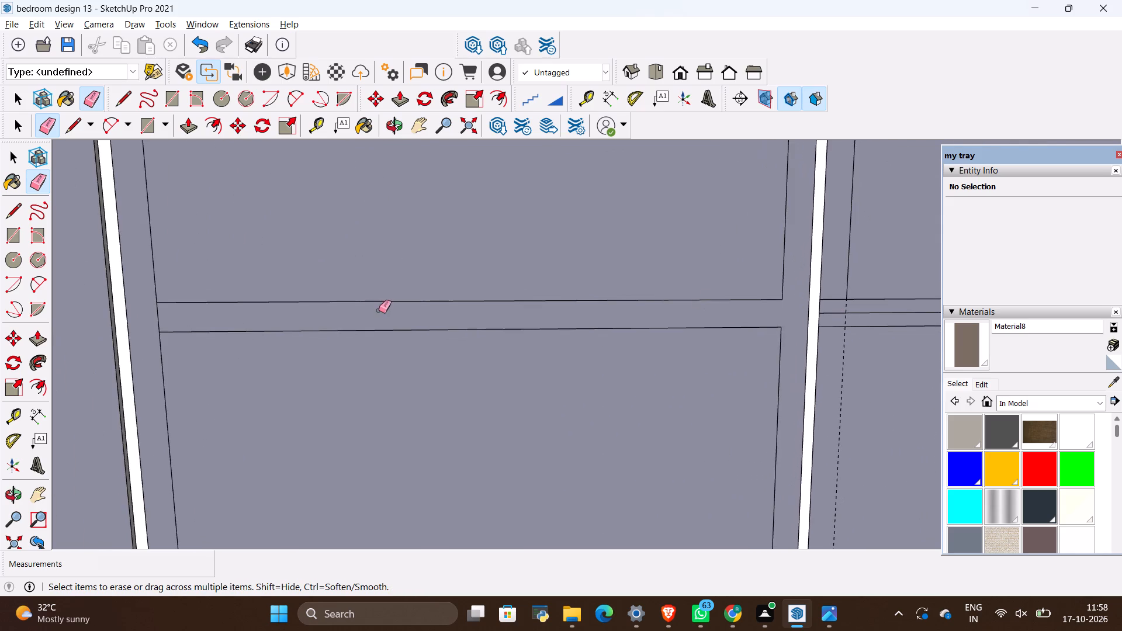
scroll(324, 314, down, 5)
scroll(278, 319, up, 11)
drag(187, 314, 155, 313)
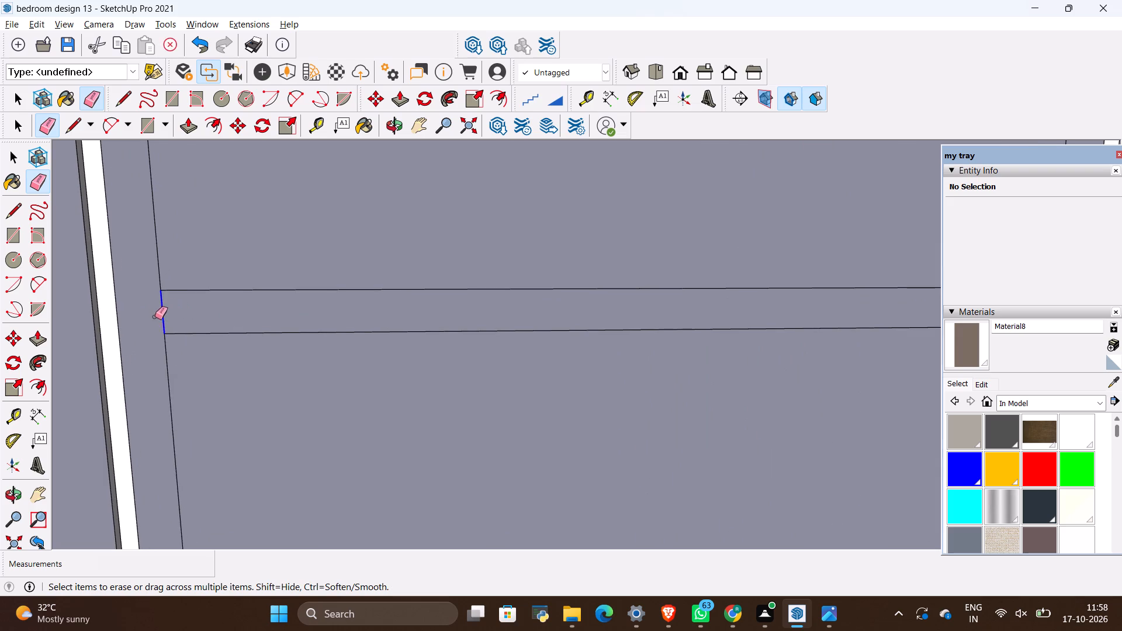
scroll(419, 431, down, 18)
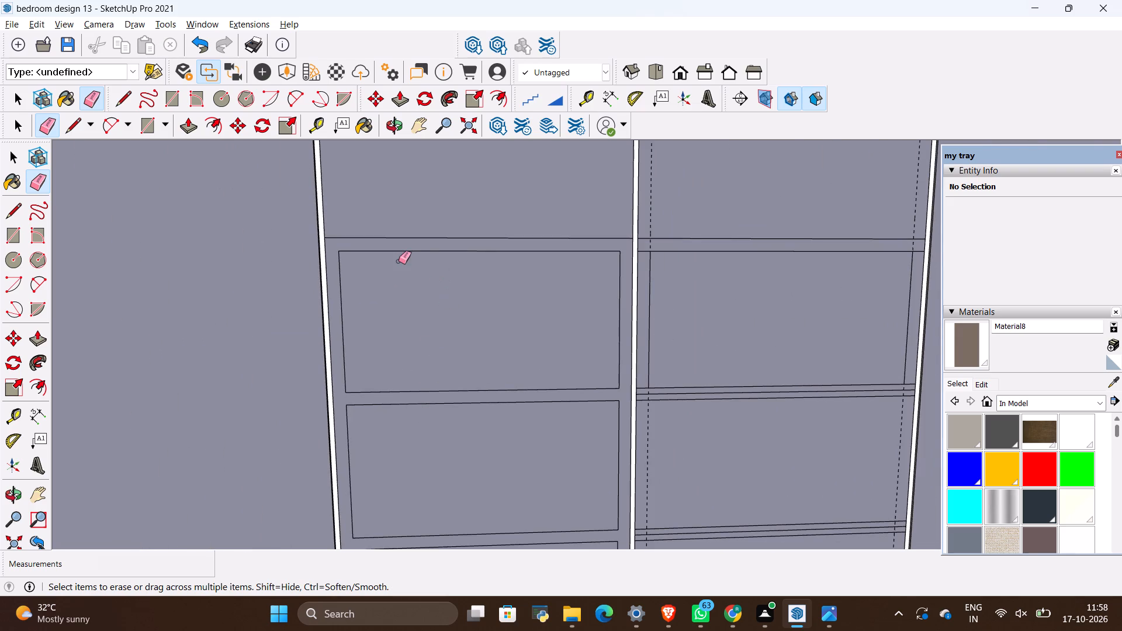
Erase the short line stub outside the upper left corner of the third lower shutter's top rectangle.
scroll(499, 235, down, 4)
scroll(649, 261, up, 10)
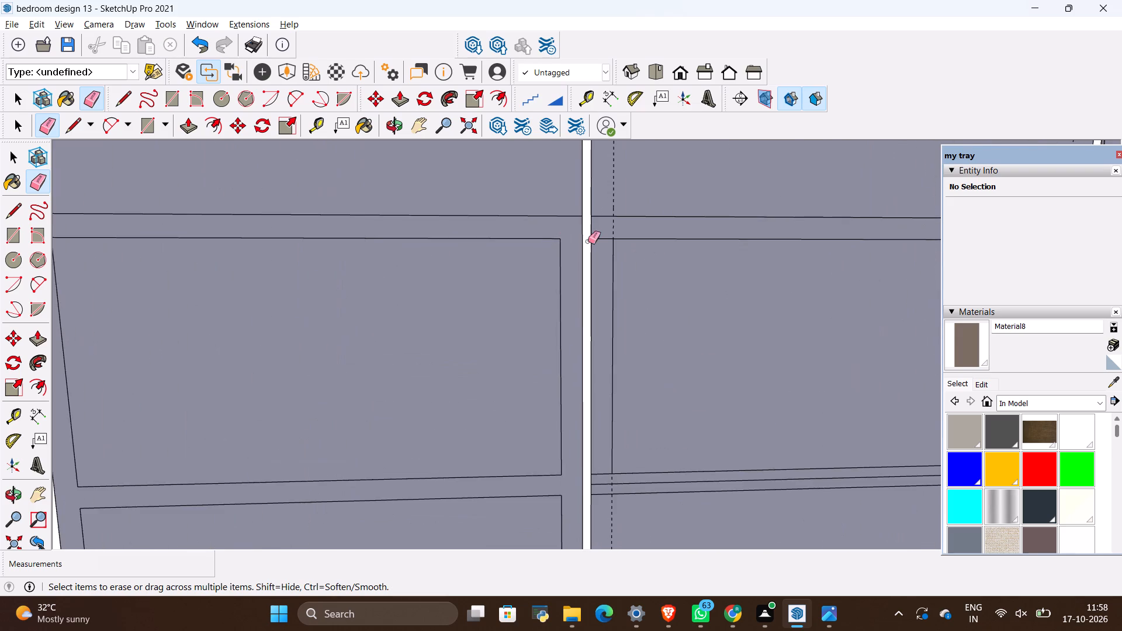
scroll(590, 239, up, 10)
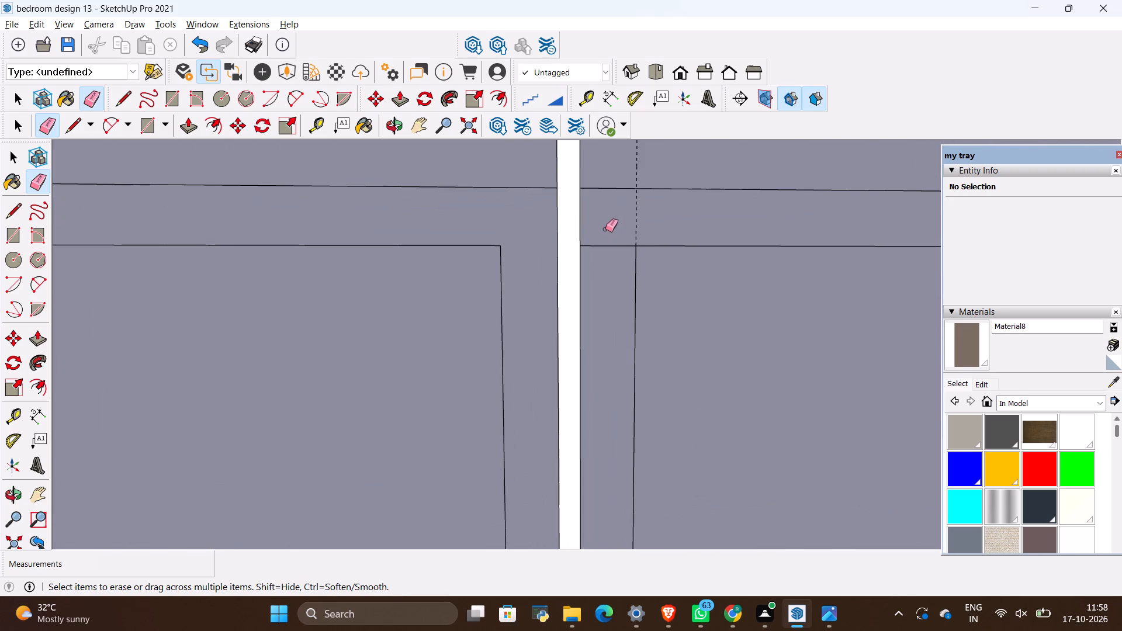
drag(605, 229, 611, 252)
scroll(486, 212, down, 11)
Erase the central section line between the third lower shutter's top and middle sections.
scroll(455, 195, down, 10)
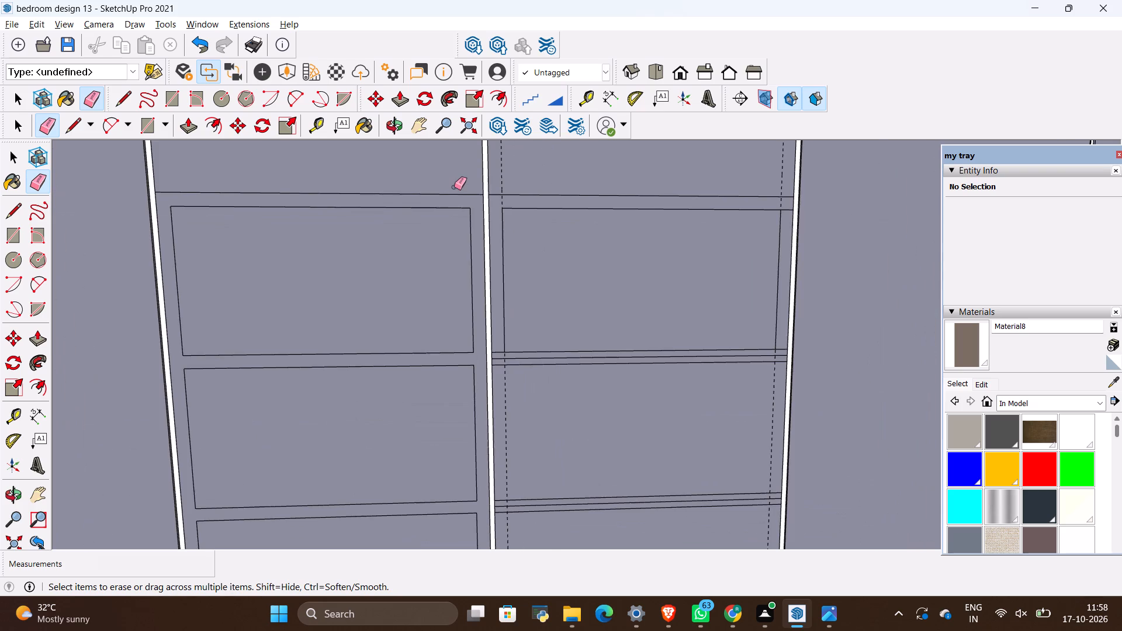
scroll(864, 391, up, 20)
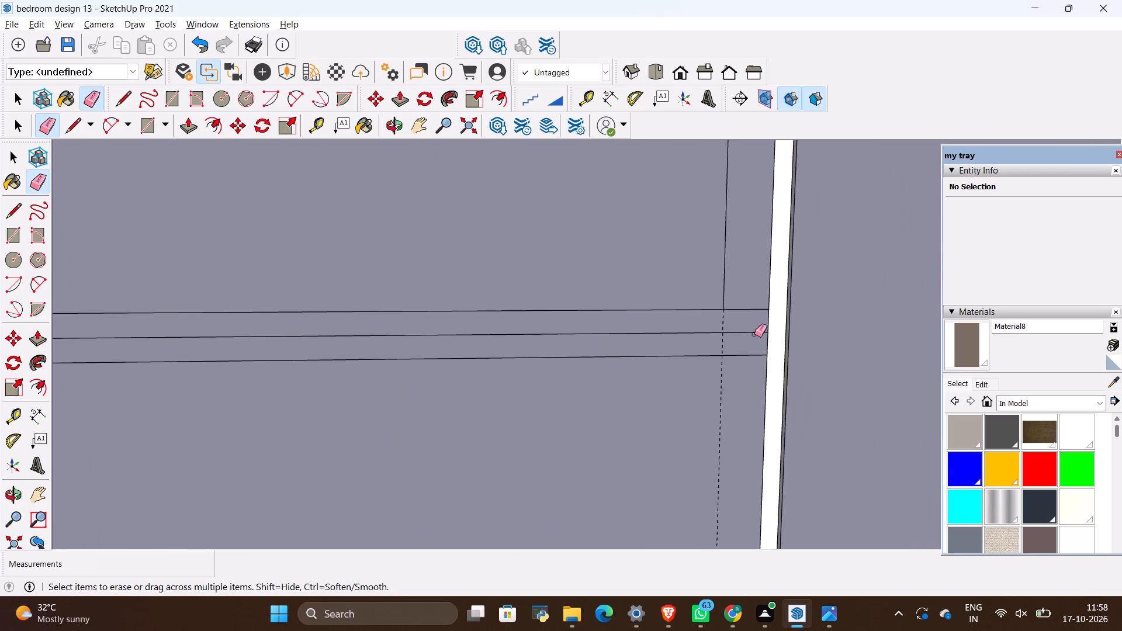
drag(743, 320, 745, 332)
scroll(820, 303, down, 16)
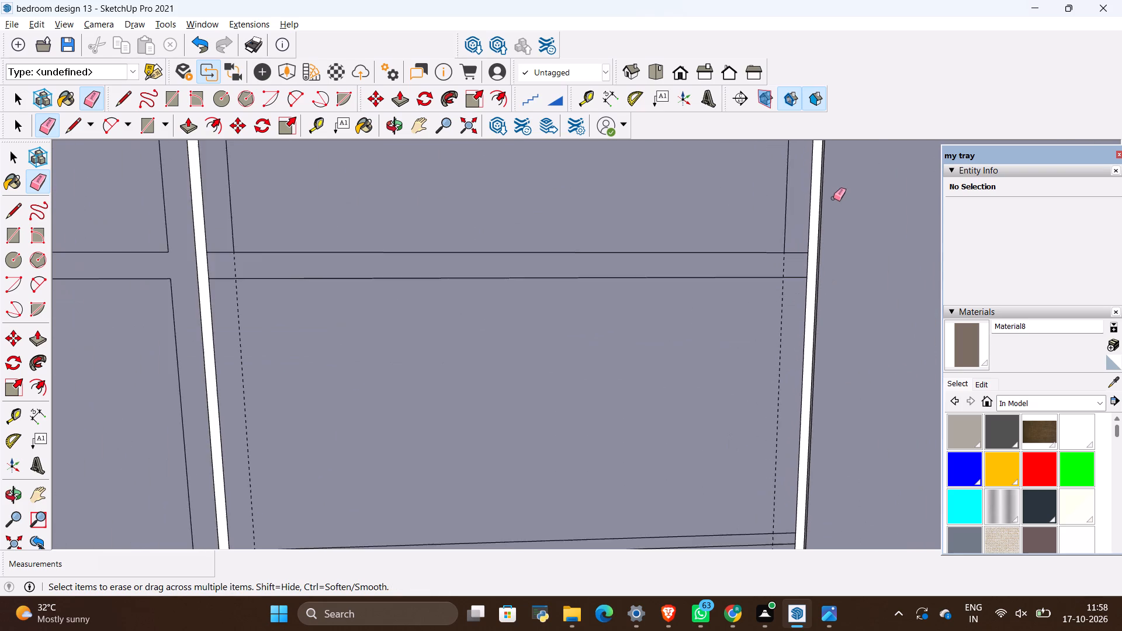
Draw a rectangle in the third lower shutter's middle section, spanning between the two vertical guides and the 1" border lines.
scroll(825, 278, down, 5)
scroll(726, 455, up, 3)
key(r)
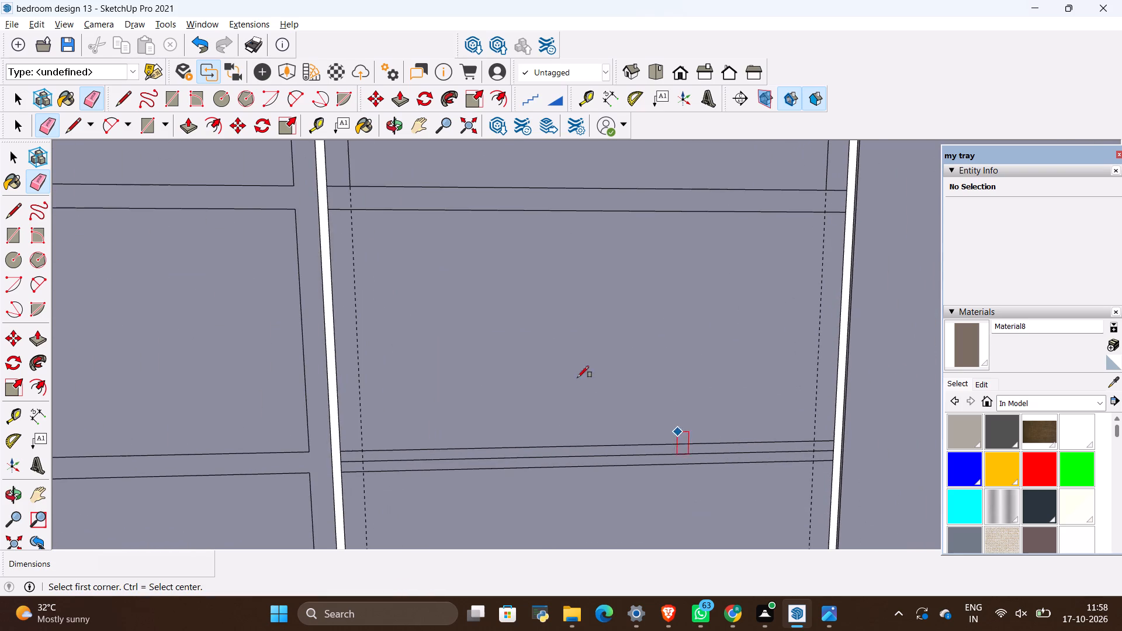
click(360, 452)
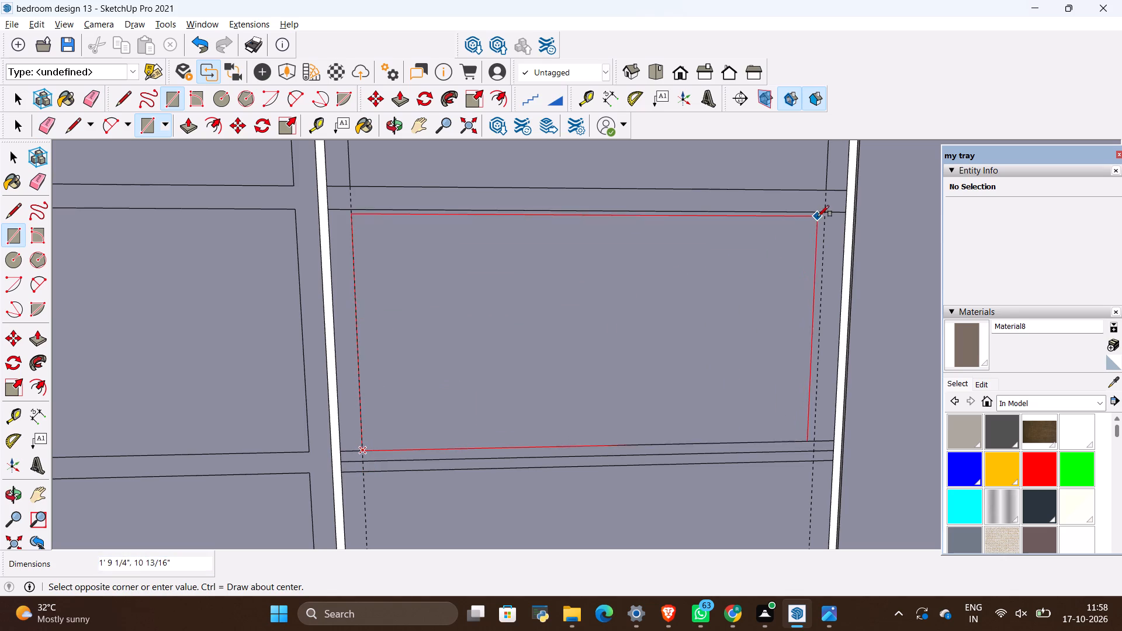
click(822, 214)
Erase the line stub outside the upper right corner of the third lower shutter's middle rectangle.
scroll(825, 216, up, 9)
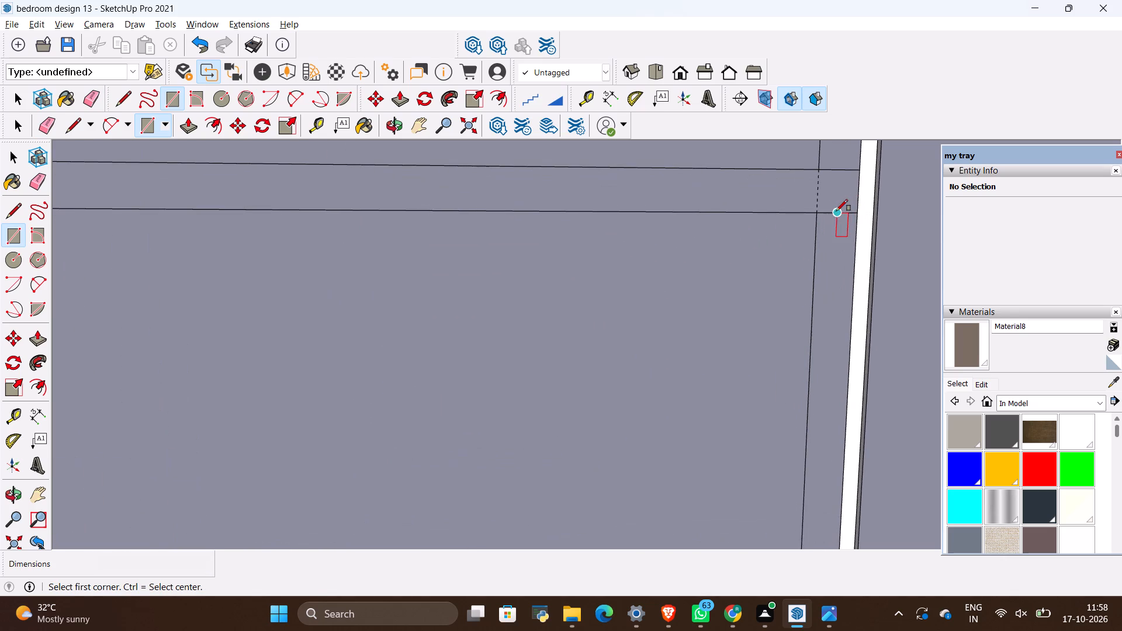
key(e)
scroll(823, 216, up, 4)
drag(835, 203, 847, 232)
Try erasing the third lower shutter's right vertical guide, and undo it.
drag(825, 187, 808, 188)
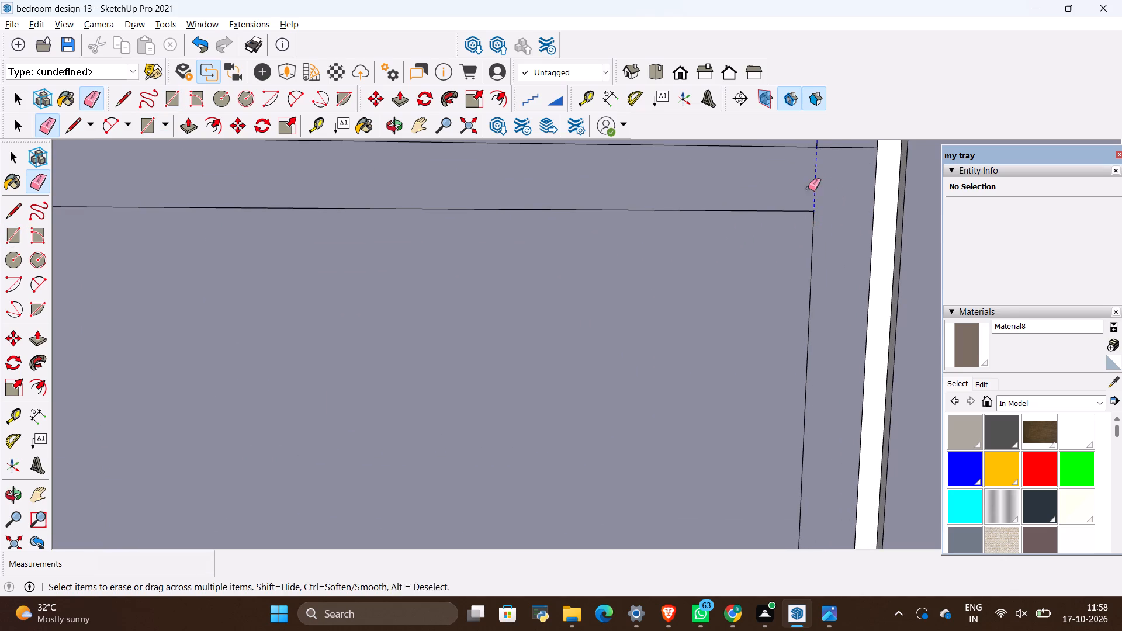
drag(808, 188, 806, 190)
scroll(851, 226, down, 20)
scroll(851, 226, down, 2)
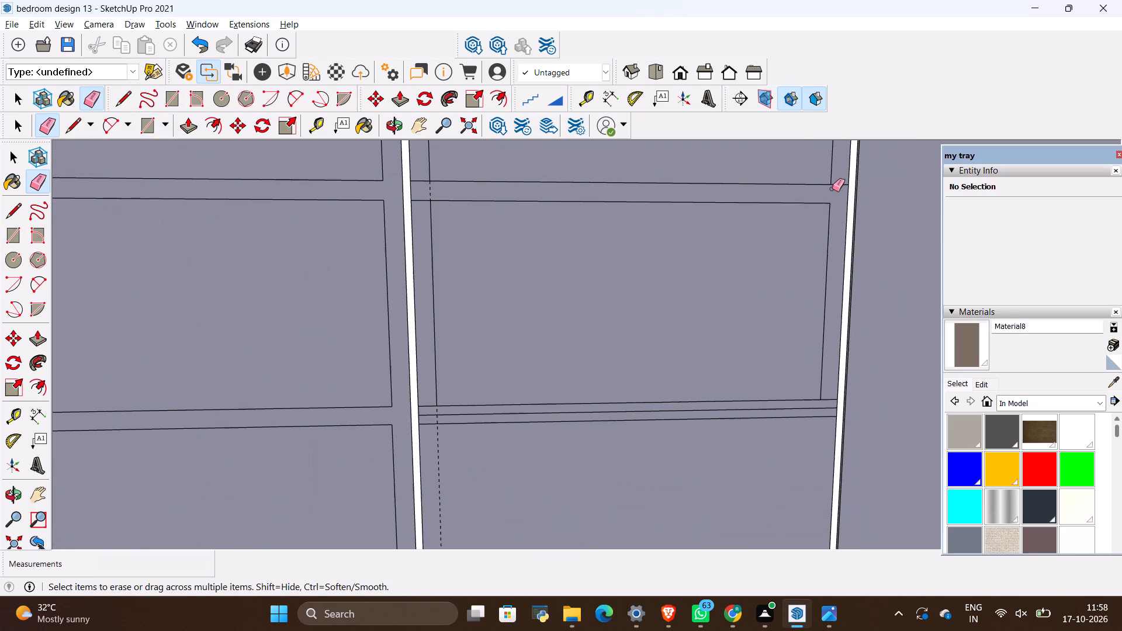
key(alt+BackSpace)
Draw a rectangle about 1' 9 5/8" by 10 11/16" in the third lower shutter's bottom section, between the two vertical guides.
scroll(744, 200, down, 5)
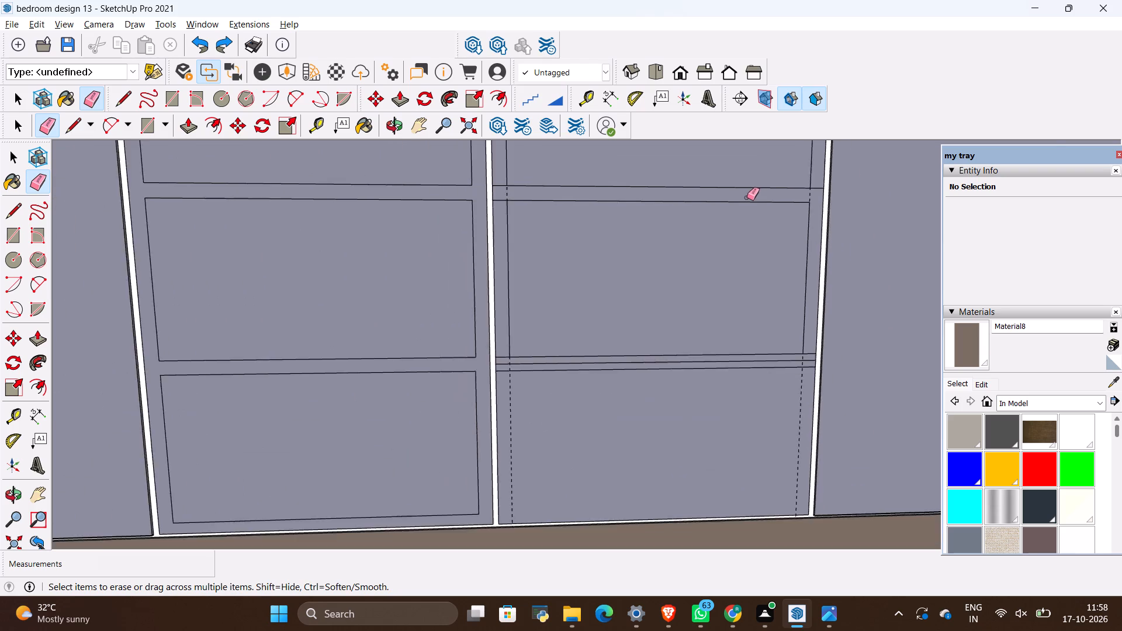
scroll(747, 197, down, 3)
scroll(654, 434, up, 3)
scroll(589, 458, up, 3)
key(r)
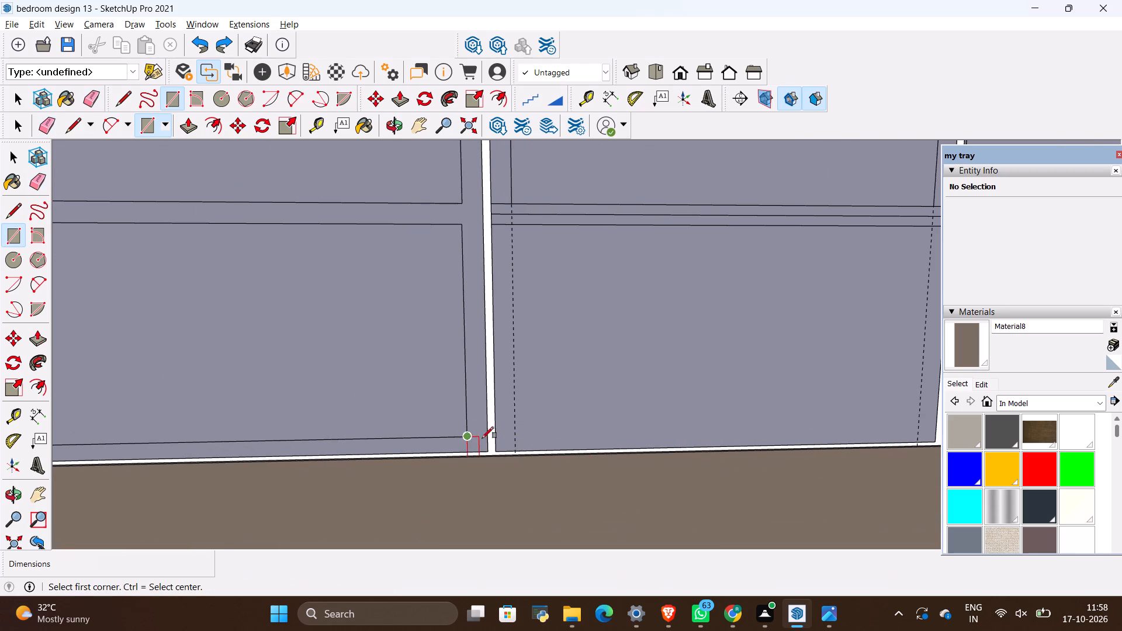
click(512, 437)
scroll(573, 383, down, 4)
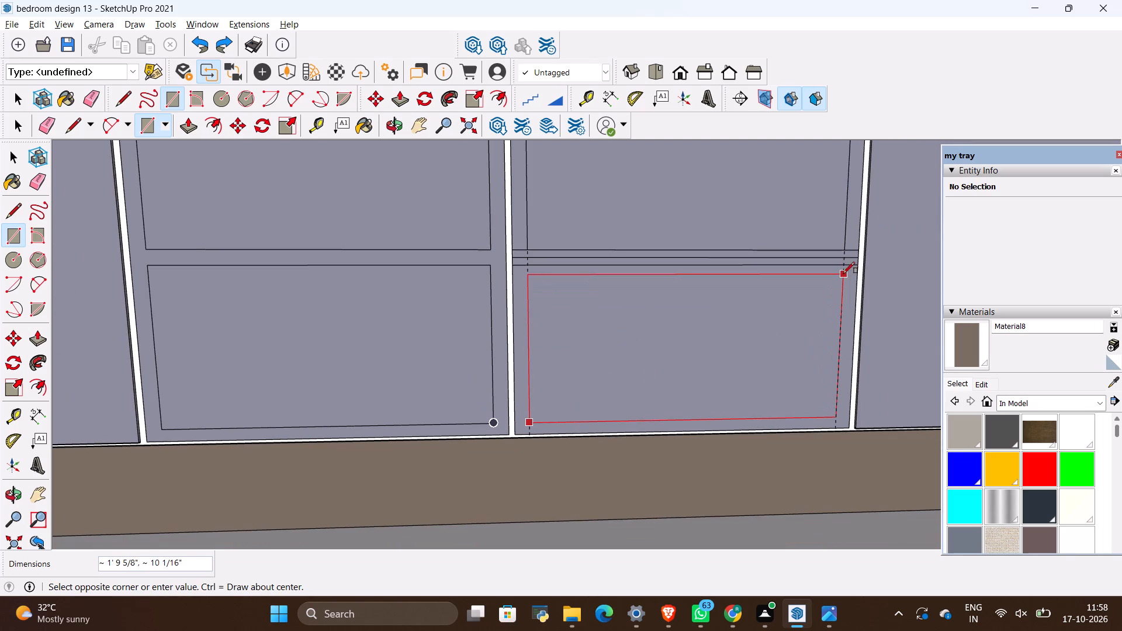
click(843, 267)
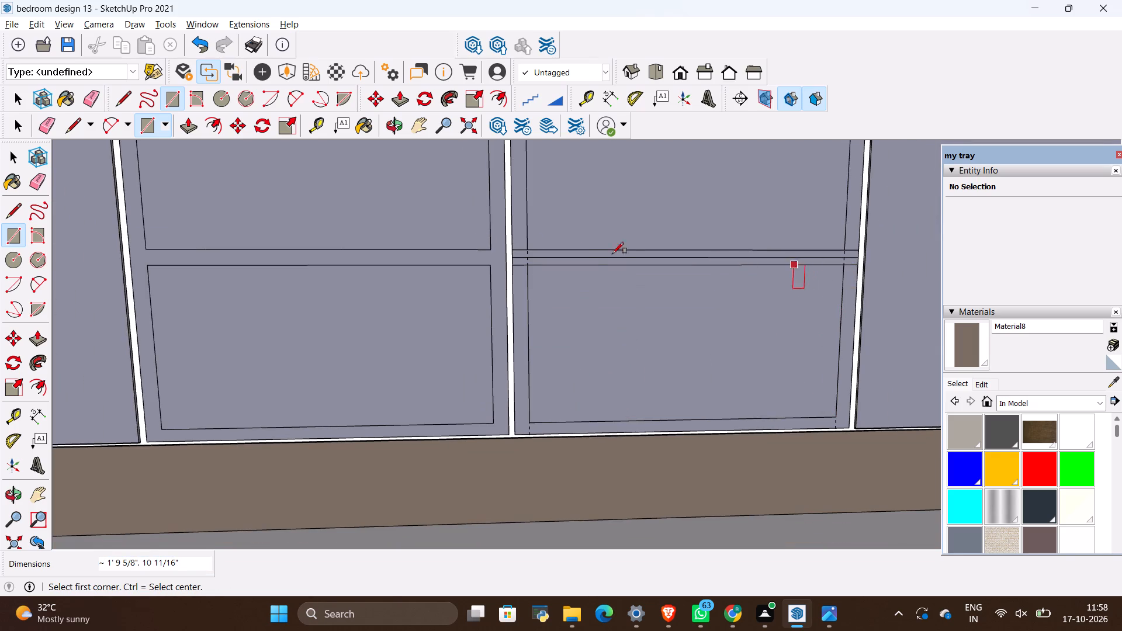
Erase the central section line, left stubs and left guide between the third lower shutter's middle and bottom rectangles.
key(space)
scroll(489, 252, up, 14)
key(e)
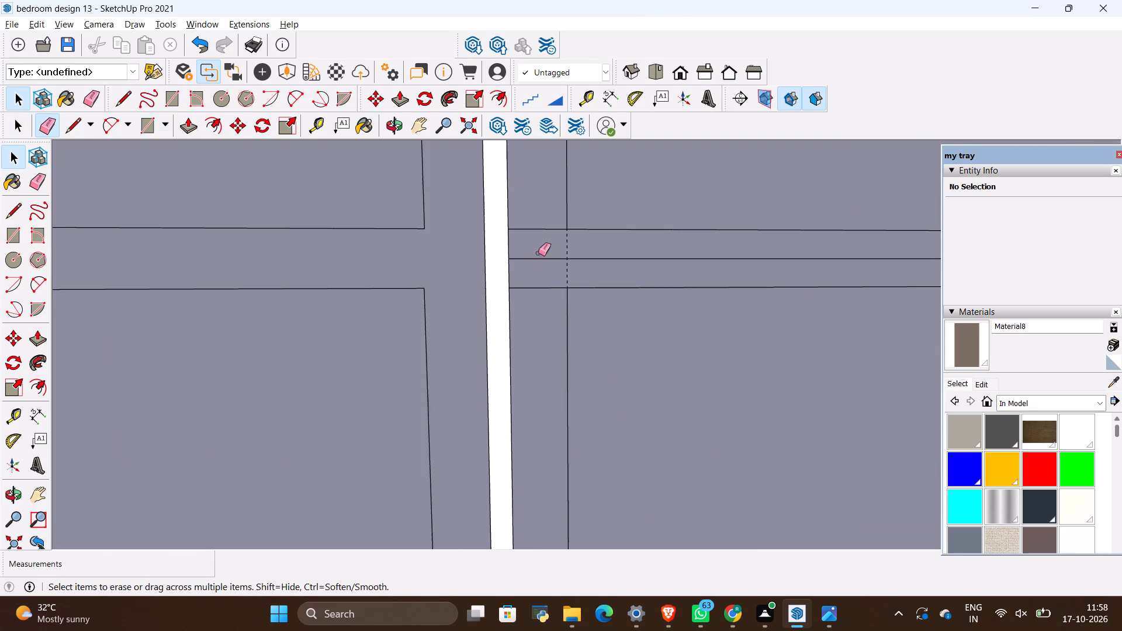
drag(539, 252, 539, 300)
drag(574, 256, 549, 259)
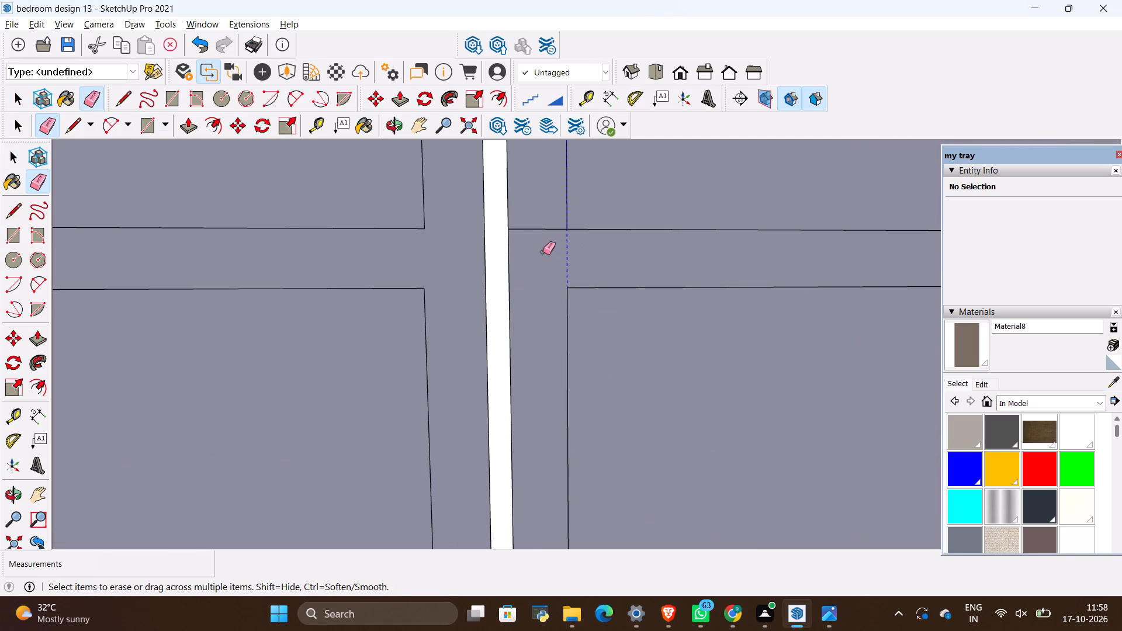
drag(529, 214, 541, 260)
scroll(399, 315, down, 19)
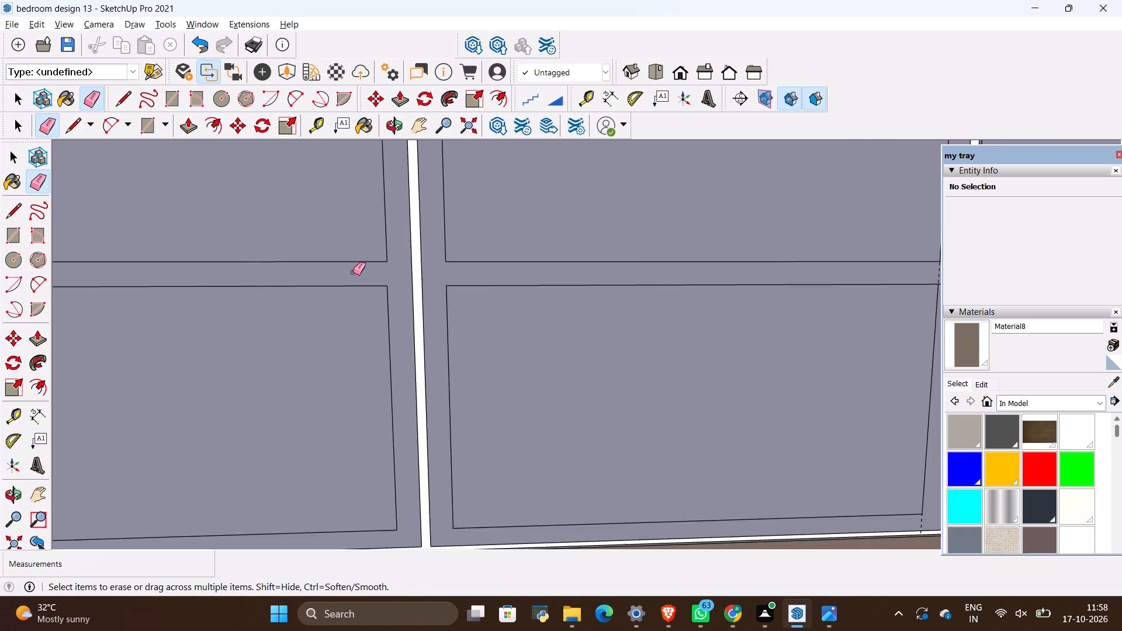
Erase the right-end line stubs and right guide between the third lower shutter's middle and bottom rectangles.
scroll(353, 272, down, 2)
scroll(772, 268, up, 15)
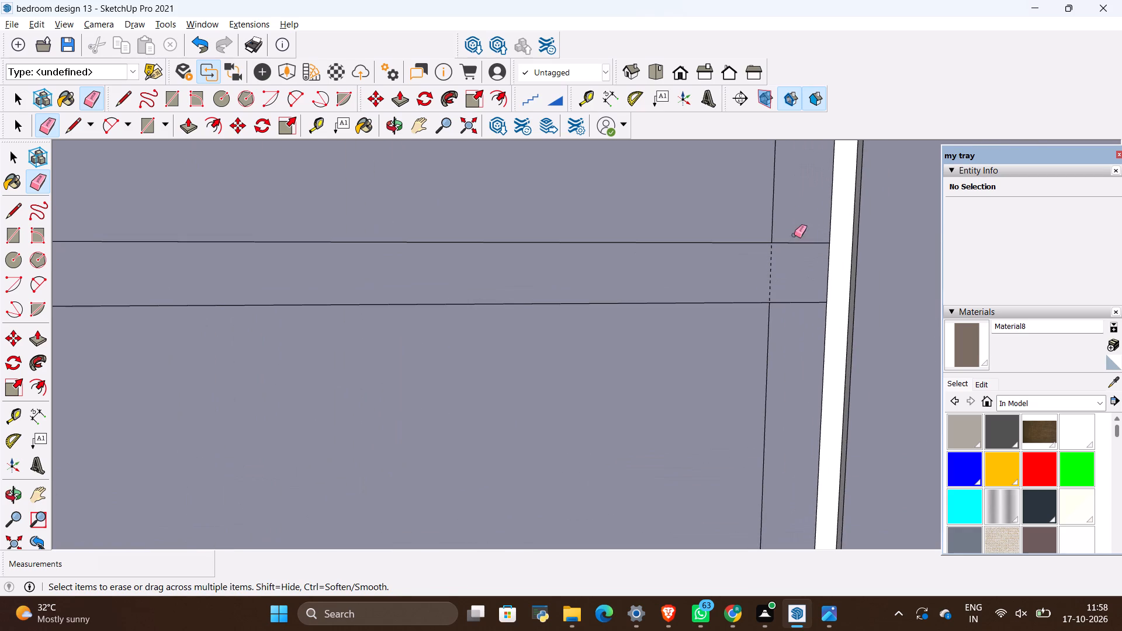
drag(794, 230, 804, 320)
drag(801, 210, 806, 266)
drag(795, 234, 796, 255)
key(space)
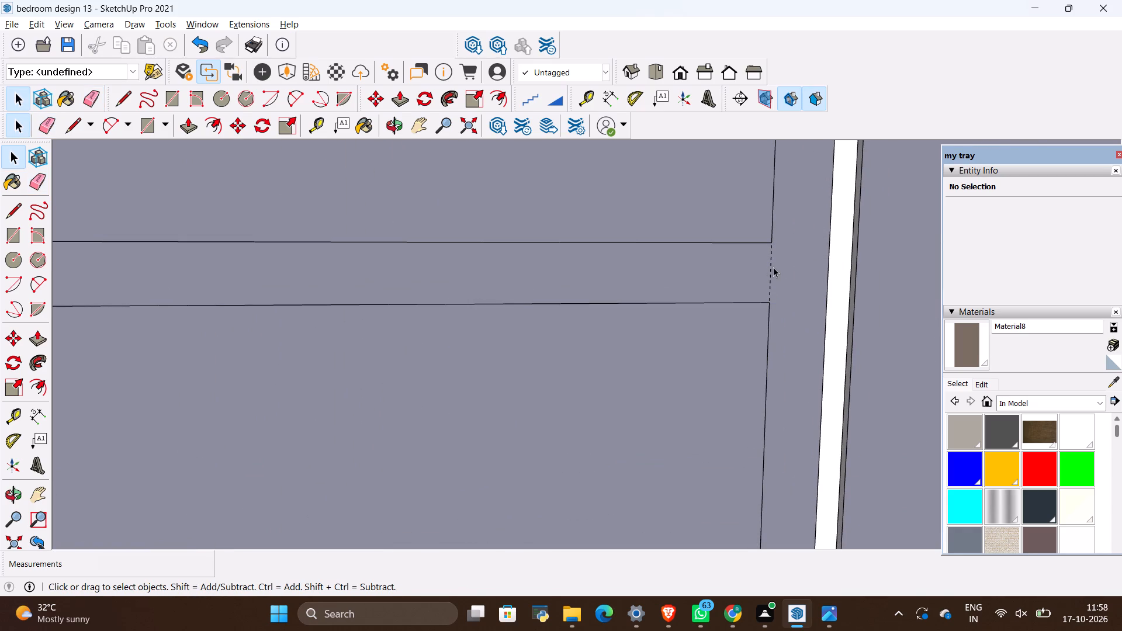
key(e)
drag(780, 266, 761, 266)
scroll(795, 298, down, 17)
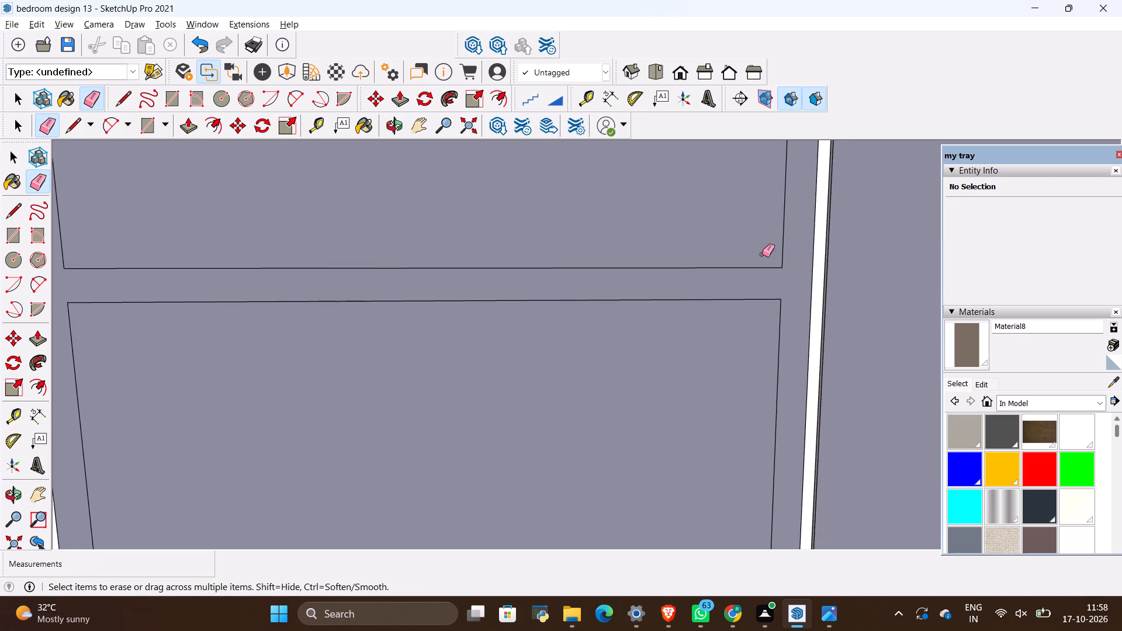
Erase the two left-end line stubs between the third lower shutter's top and middle rectangles.
scroll(761, 253, down, 6)
scroll(767, 374, down, 6)
scroll(732, 200, up, 6)
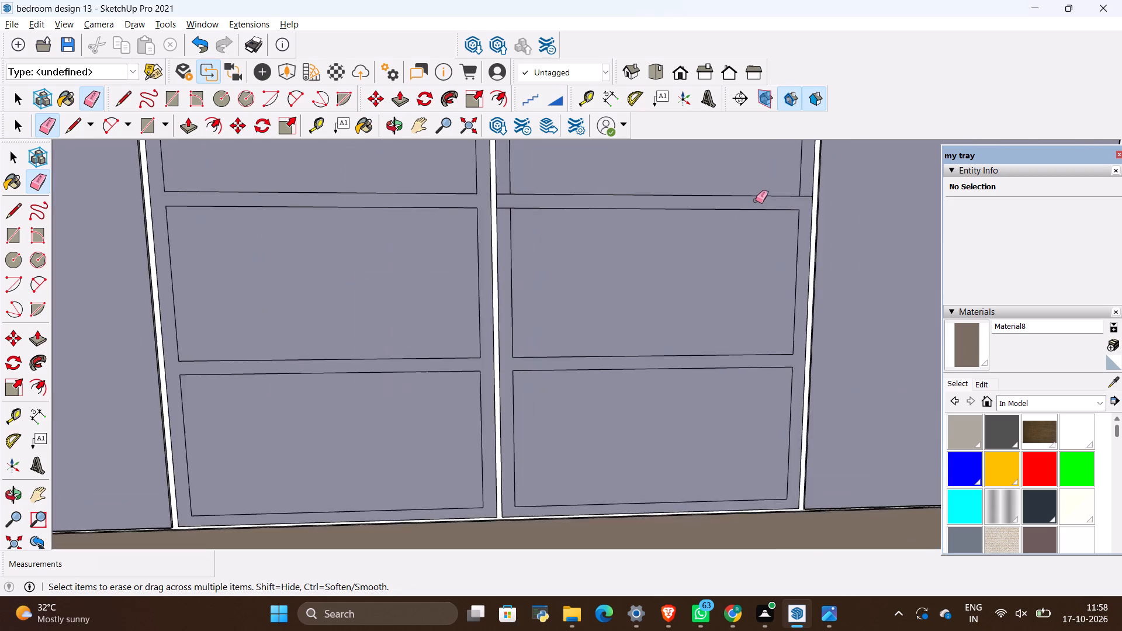
scroll(763, 197, up, 4)
scroll(701, 379, down, 5)
scroll(510, 196, up, 10)
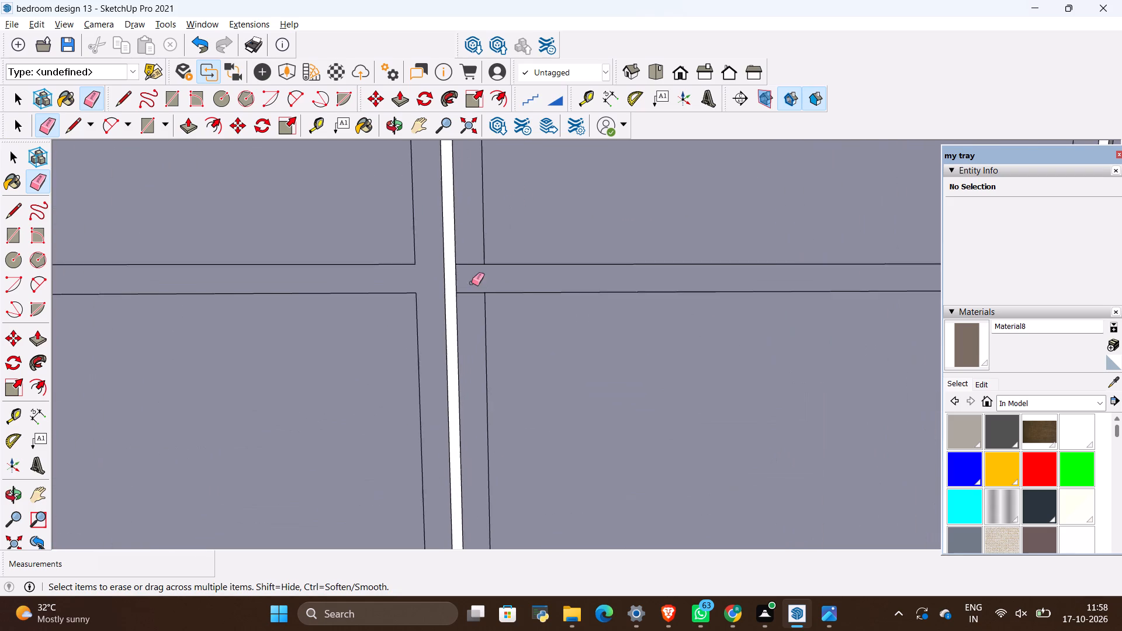
scroll(472, 283, up, 8)
drag(467, 230, 480, 315)
scroll(638, 315, down, 2)
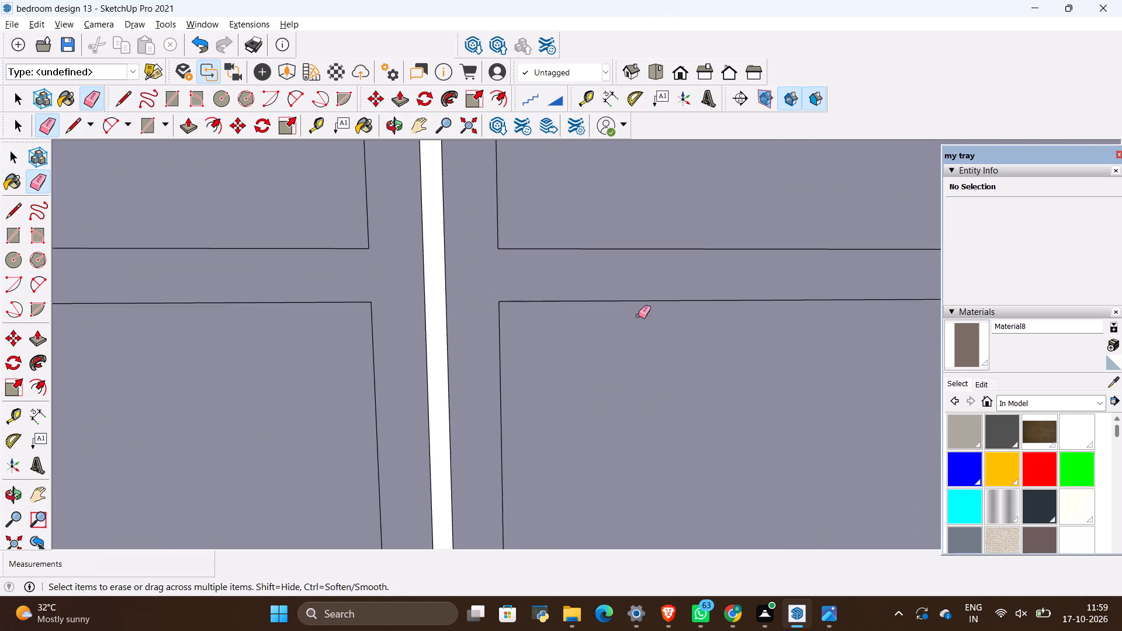
Erase the right-end line stub between the third lower shutter's top and middle rectangles.
scroll(638, 315, down, 3)
scroll(586, 310, down, 16)
scroll(864, 275, up, 5)
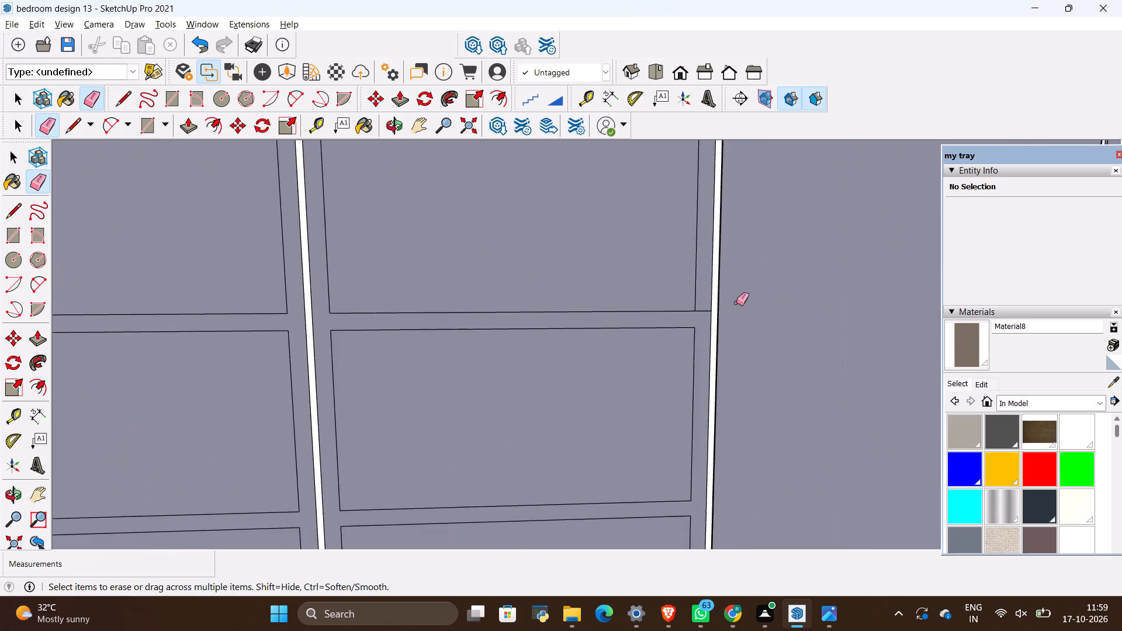
scroll(736, 303, up, 8)
scroll(683, 306, up, 5)
drag(721, 314, 723, 342)
scroll(729, 398, down, 5)
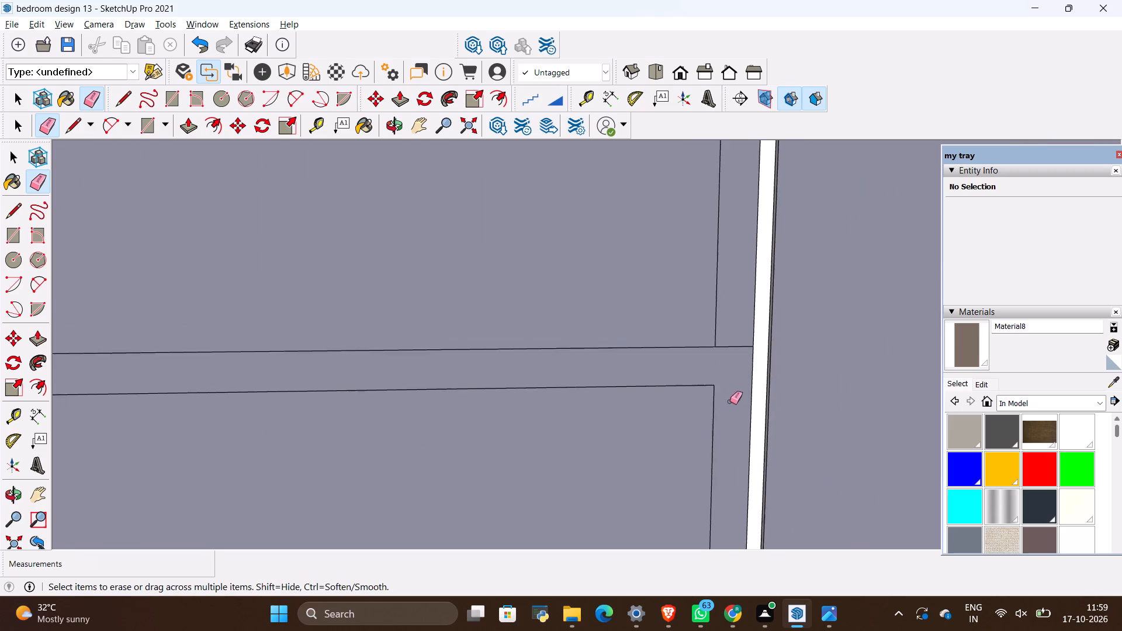
scroll(718, 306, up, 5)
drag(730, 344, 745, 394)
scroll(753, 425, down, 13)
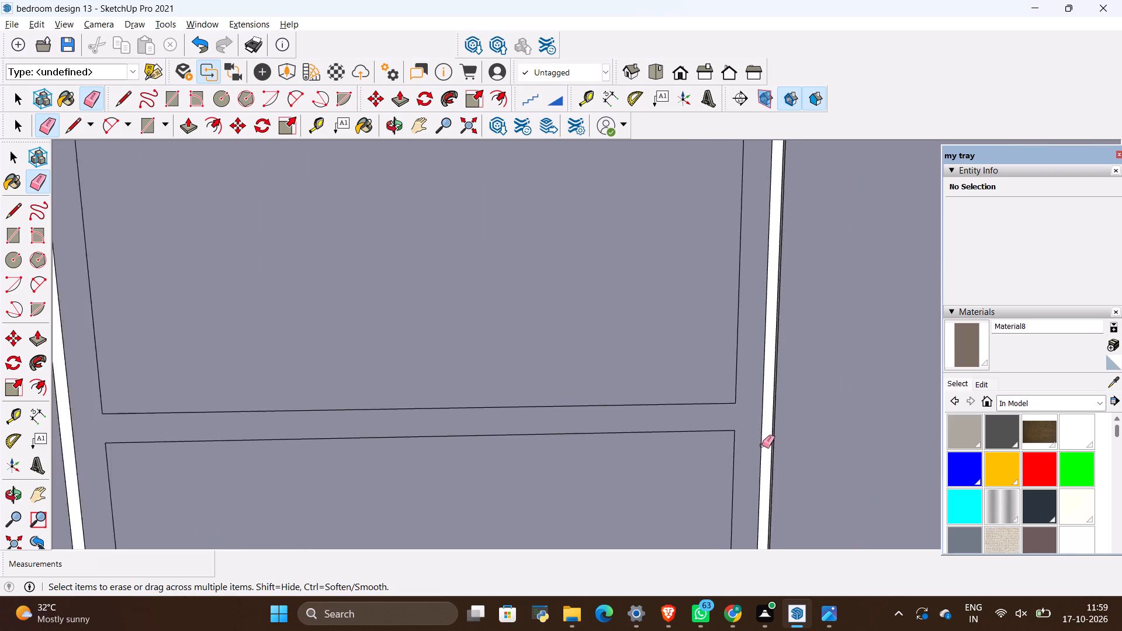
Inspect the inset panel outlines on the wardrobe's two middle lower shutters and along the wardrobe front.
scroll(762, 445, down, 6)
scroll(749, 212, up, 10)
drag(759, 194, 769, 206)
scroll(822, 295, down, 12)
scroll(829, 287, down, 13)
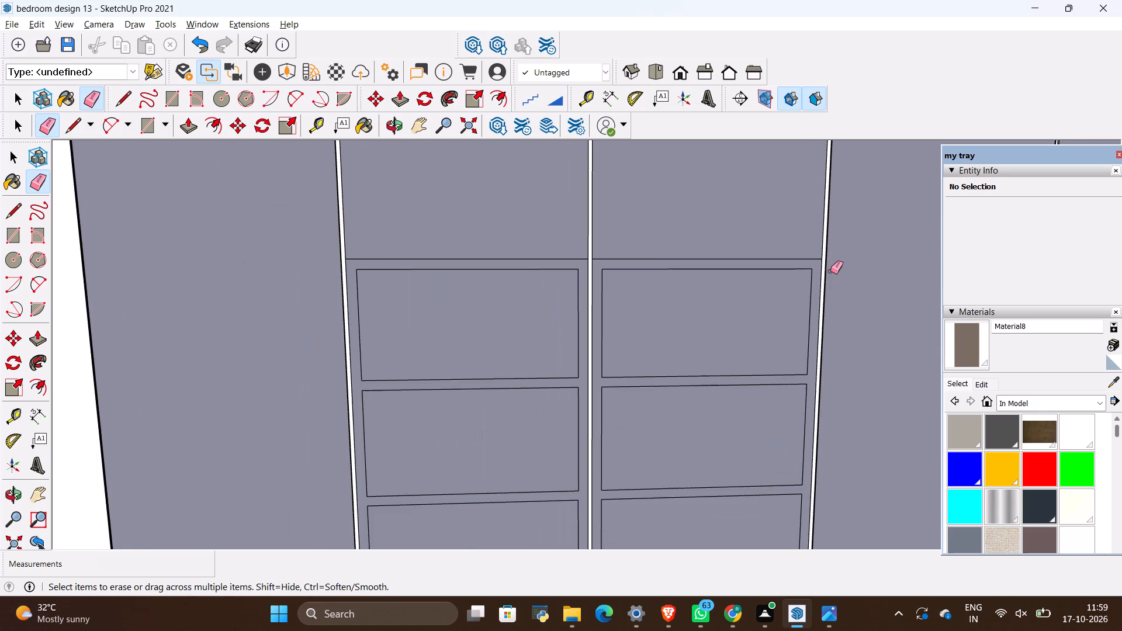
scroll(823, 257, down, 6)
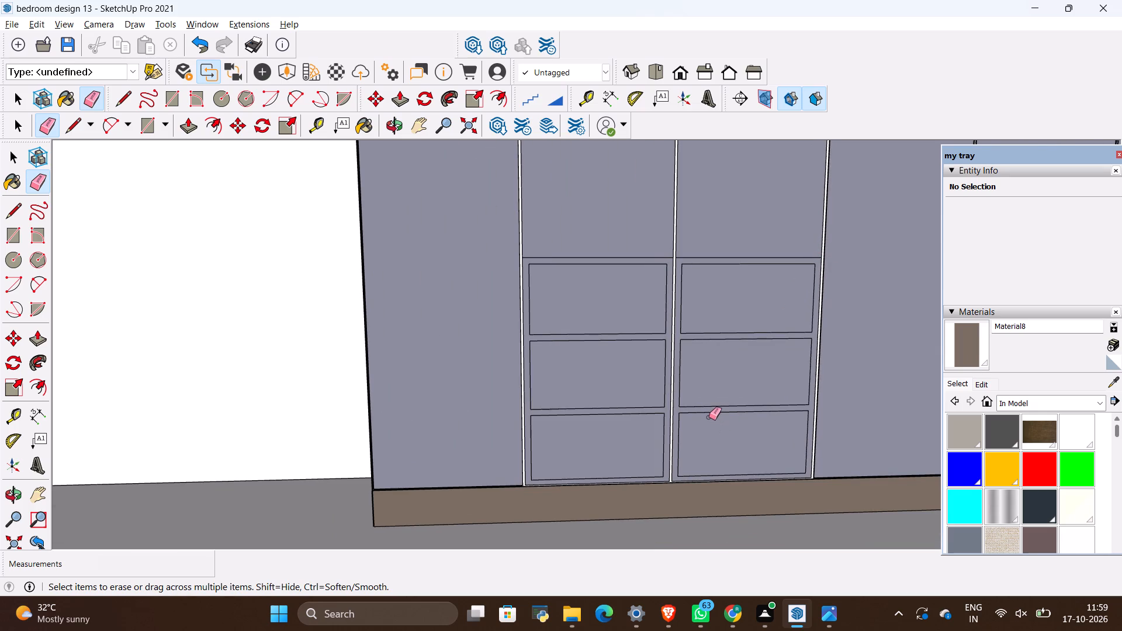
scroll(667, 354, up, 5)
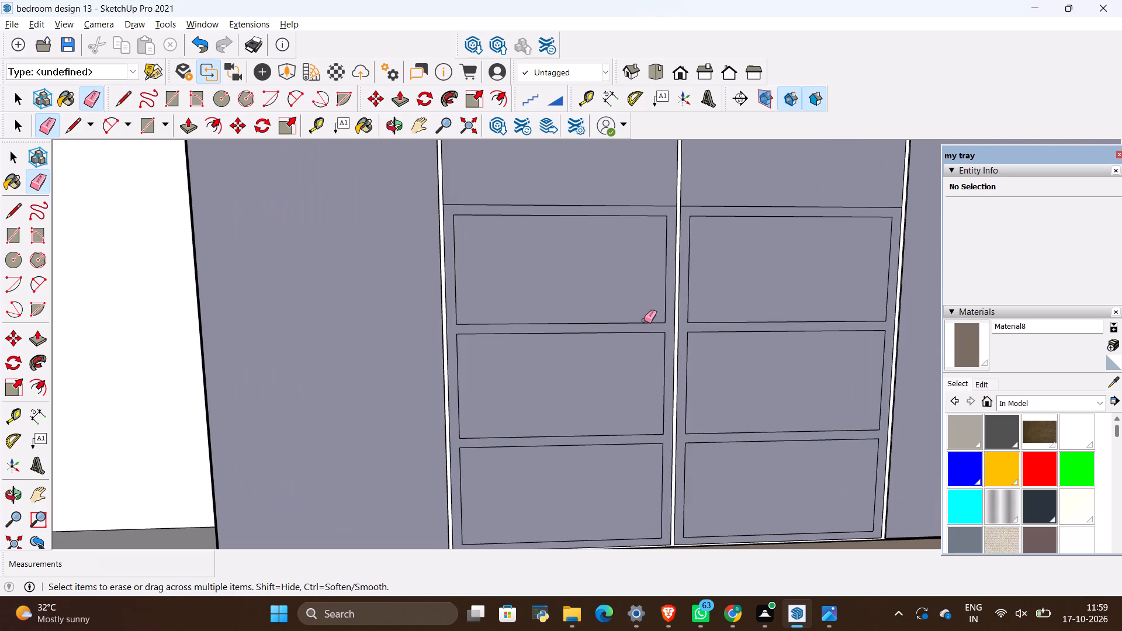
scroll(693, 261, up, 1)
scroll(697, 219, down, 1)
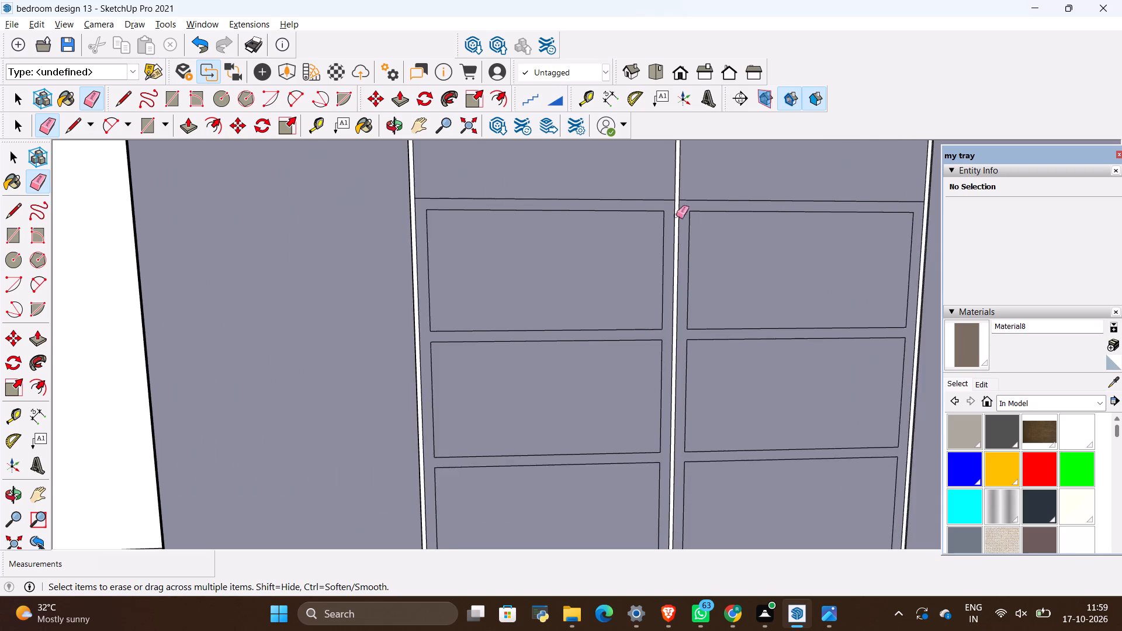
scroll(586, 325, down, 19)
scroll(602, 369, down, 7)
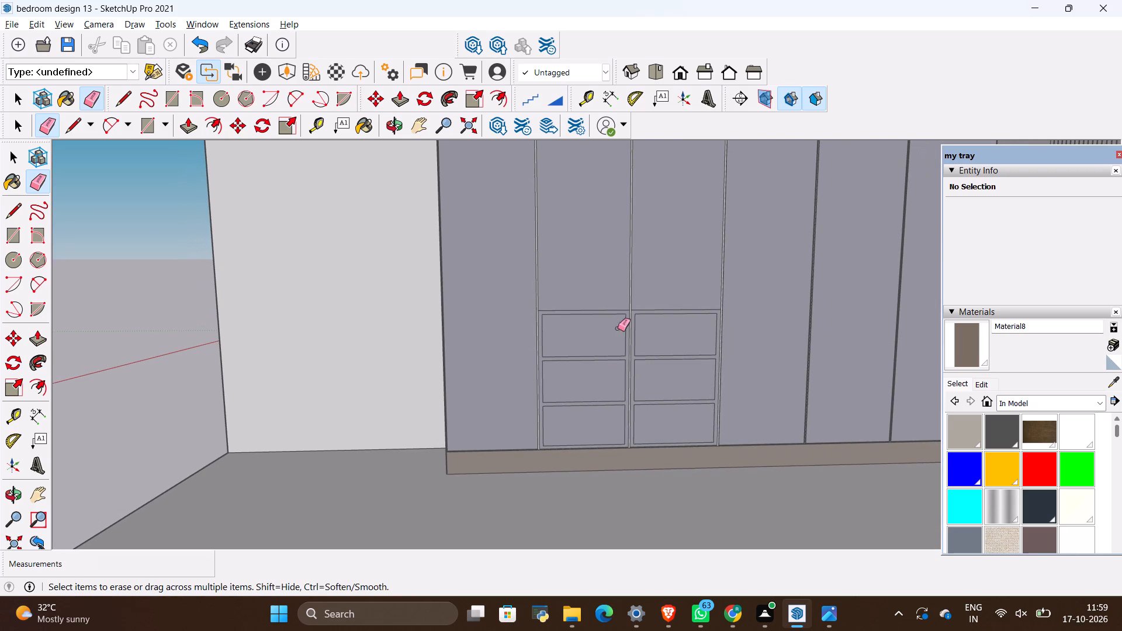
key(space)
click(610, 337)
click(610, 337)
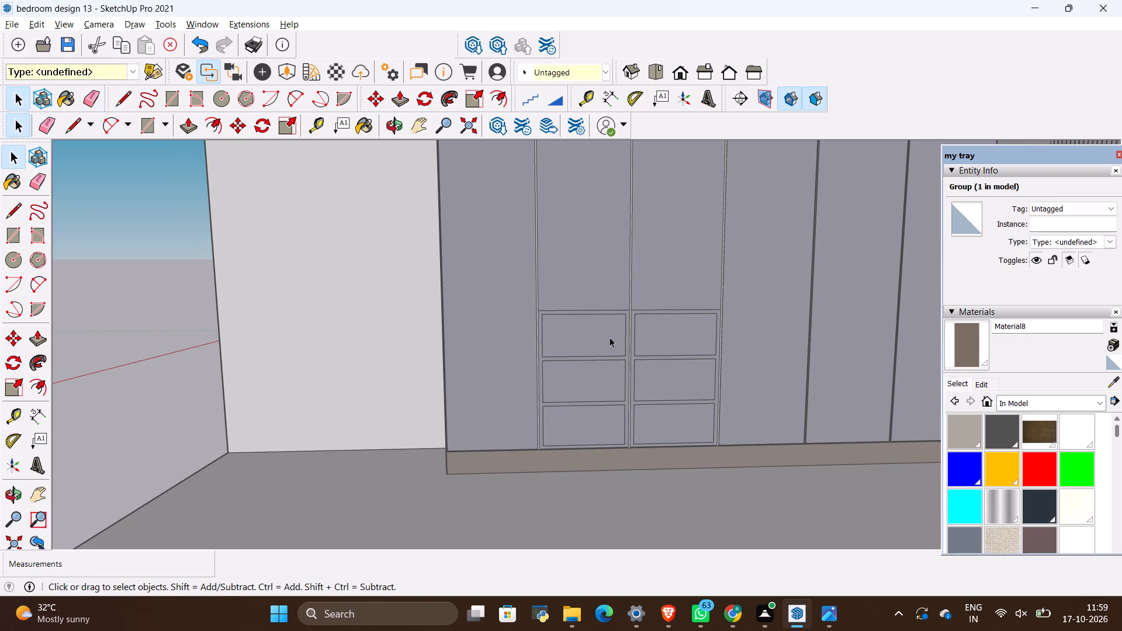
scroll(610, 337, up, 20)
scroll(610, 337, up, 10)
scroll(402, 405, up, 4)
middle_drag(435, 422, 541, 459)
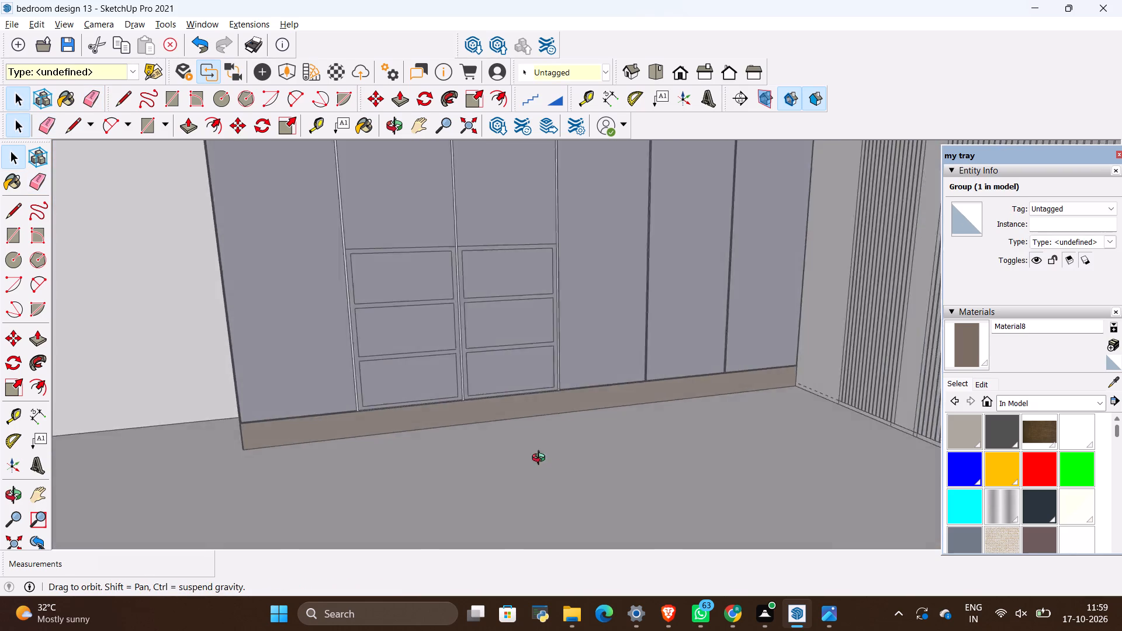
middle_drag(541, 459, 602, 417)
middle_click(602, 415)
scroll(605, 396, down, 11)
scroll(681, 293, down, 6)
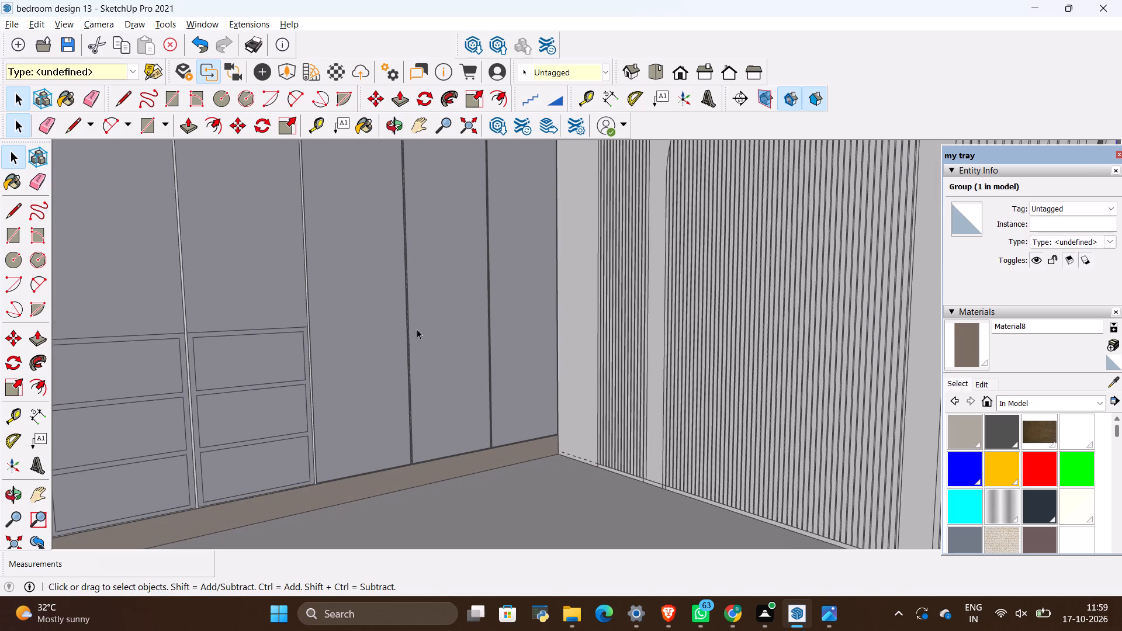
Deselect the window group and review the whole bedroom from outside and above, ending at the wardrobe front.
key(space)
middle_drag(380, 293, 398, 398)
scroll(504, 371, down, 13)
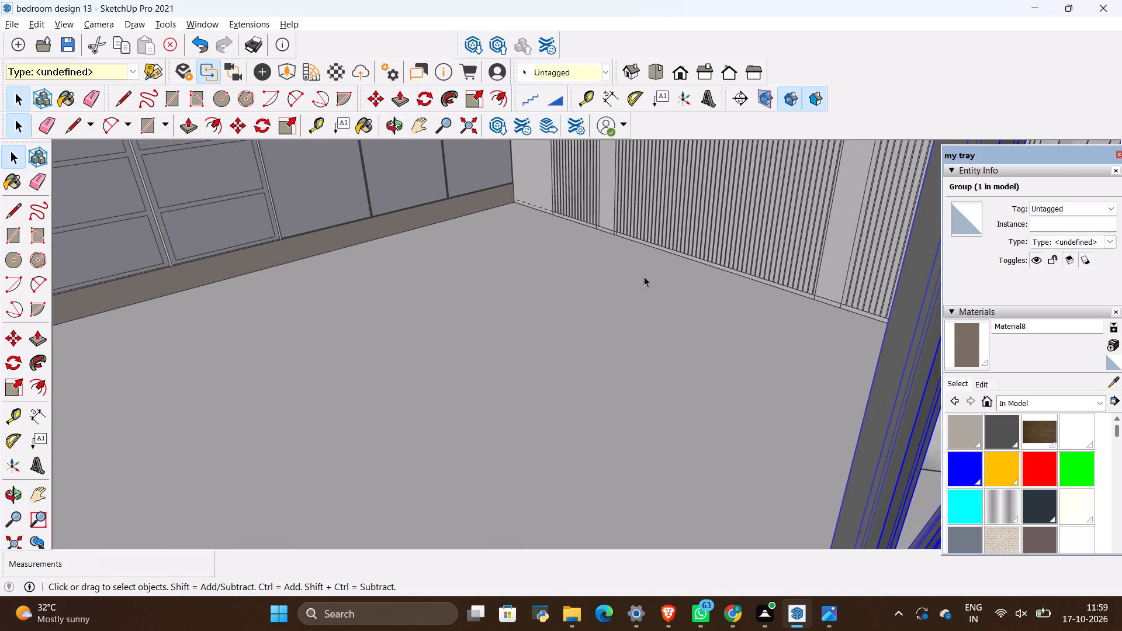
middle_drag(644, 276, 744, 569)
scroll(744, 565, up, 1)
scroll(696, 405, down, 12)
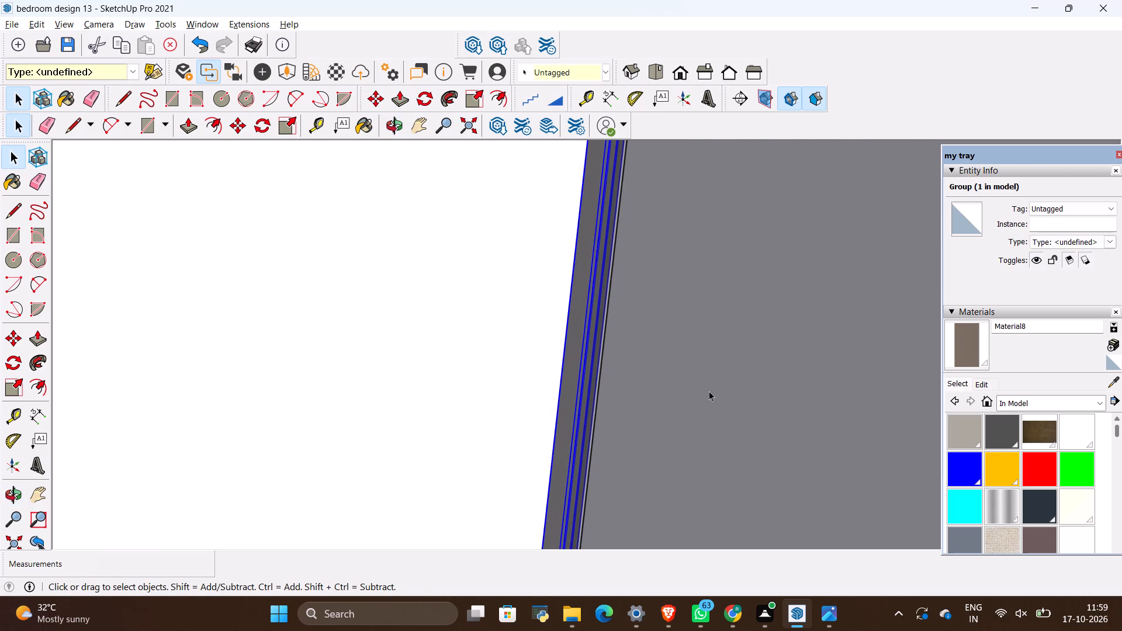
scroll(709, 391, down, 2)
scroll(401, 265, down, 7)
scroll(639, 382, down, 10)
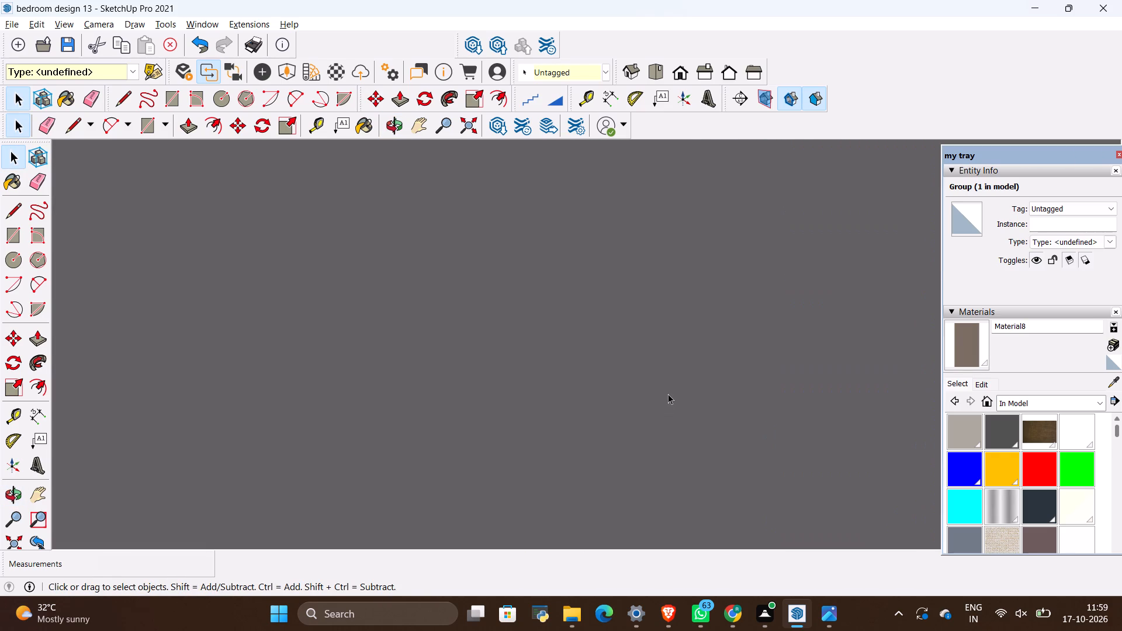
scroll(668, 394, down, 20)
scroll(668, 394, down, 20)
scroll(668, 394, down, 10)
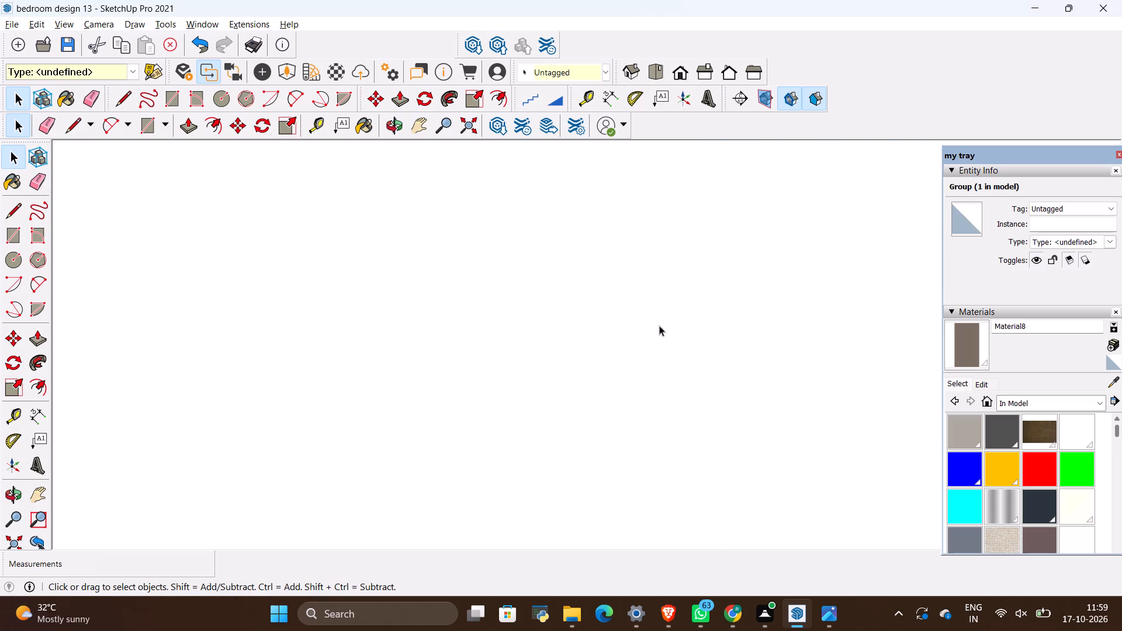
scroll(659, 325, down, 19)
scroll(656, 323, down, 15)
scroll(583, 314, down, 6)
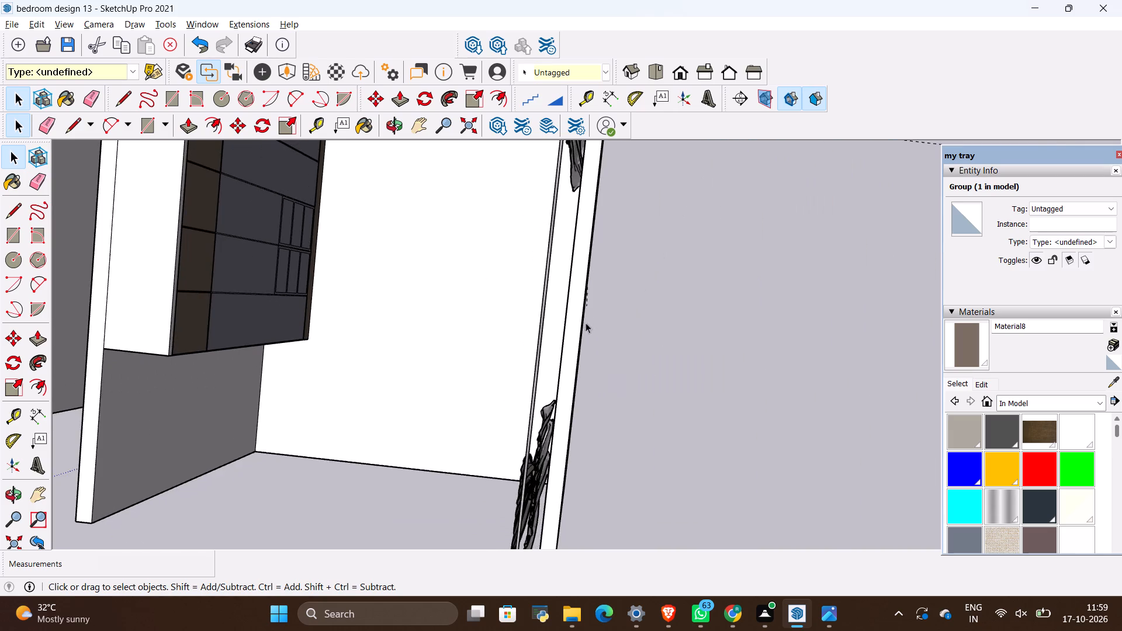
middle_drag(699, 379, 403, 321)
key(space)
click(541, 246)
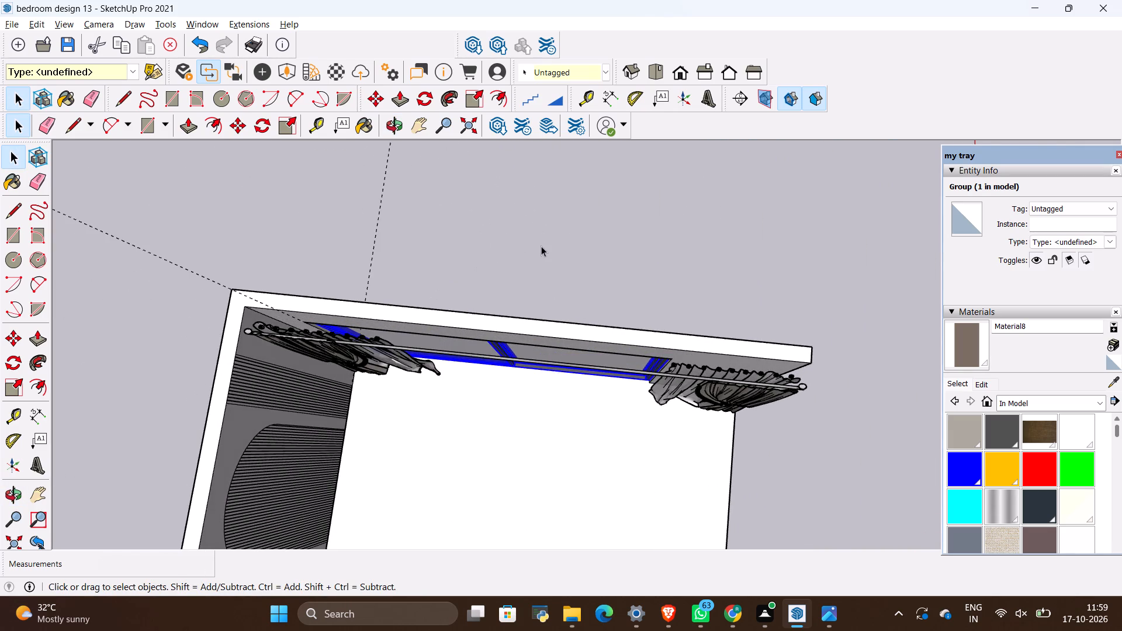
scroll(711, 317, down, 10)
middle_drag(404, 297, 497, 181)
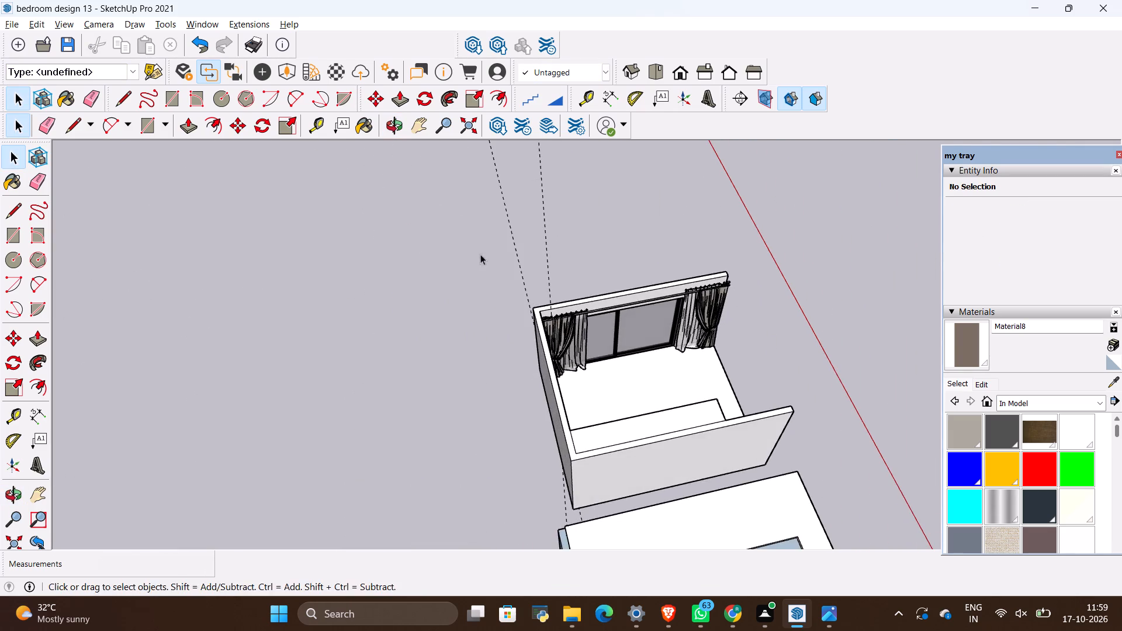
middle_drag(164, 311, 754, 382)
middle_drag(271, 403, 577, 342)
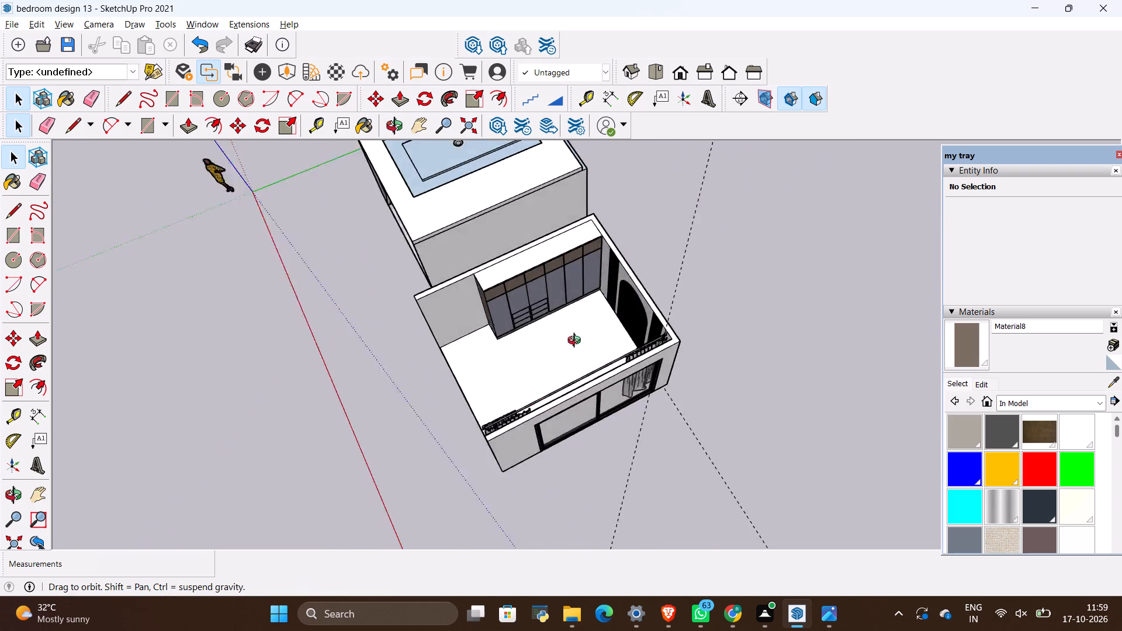
middle_drag(577, 342, 574, 280)
scroll(499, 248, up, 17)
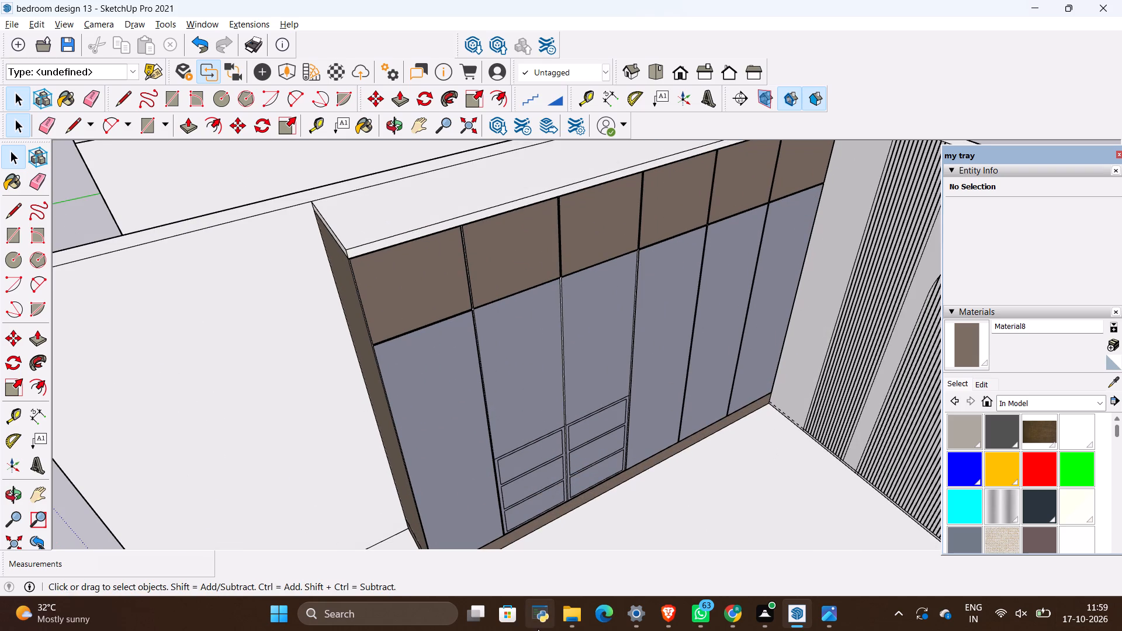
scroll(503, 478, down, 3)
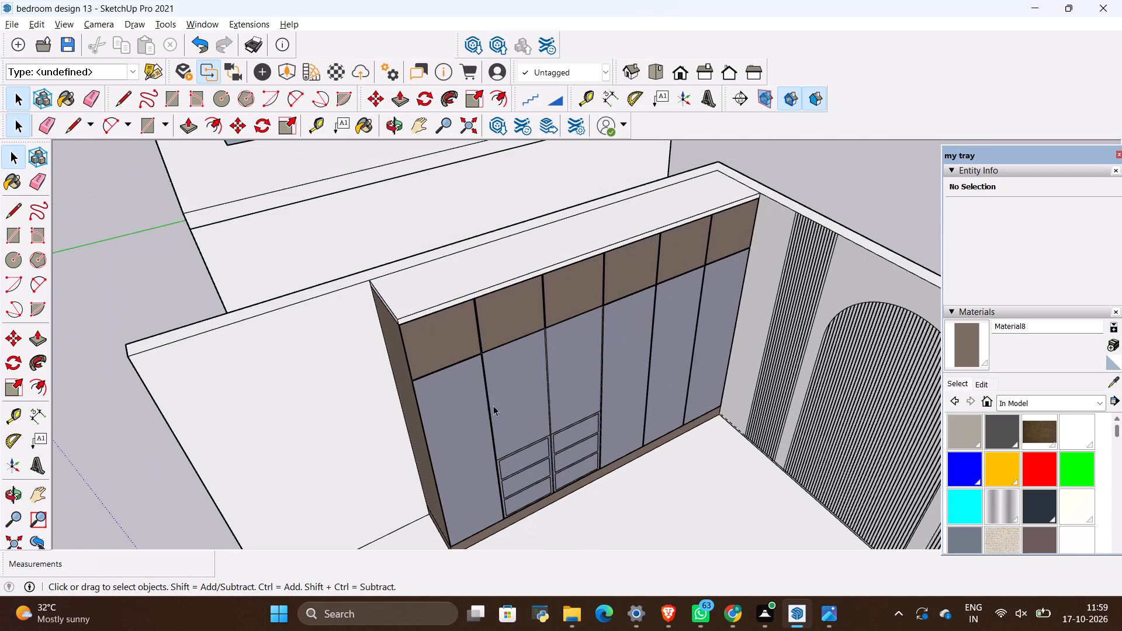
Push the second lower shutter's top inset panel inward about 1' 11 13/16".
key(space)
click(452, 433)
scroll(562, 428, down, 5)
middle_drag(599, 505, 557, 494)
scroll(476, 383, up, 13)
click(508, 452)
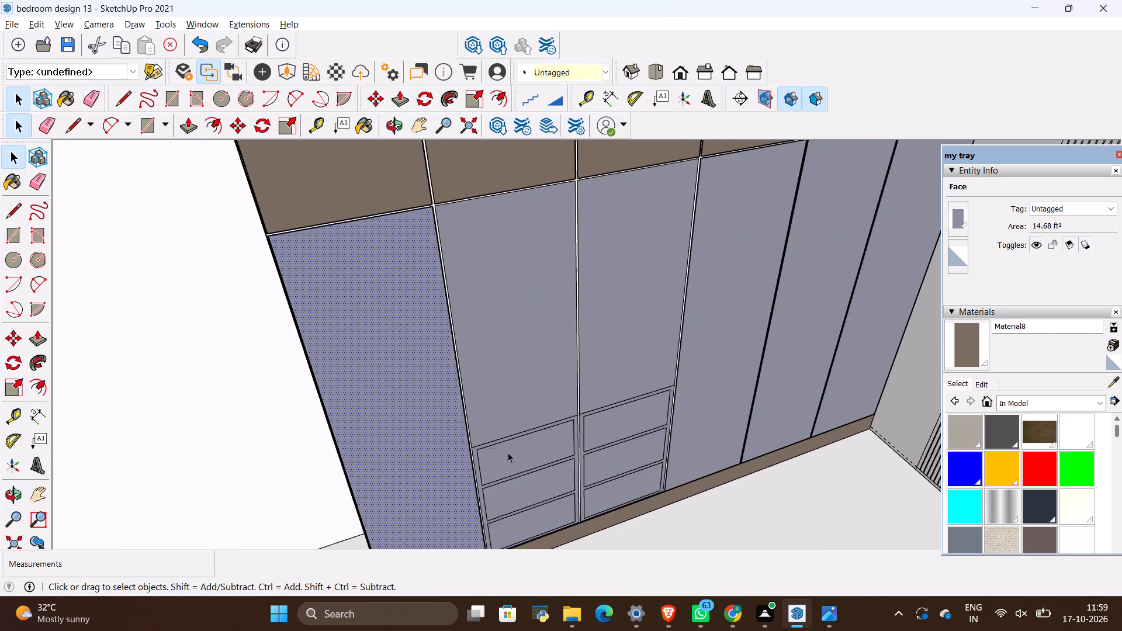
key(p)
click(514, 461)
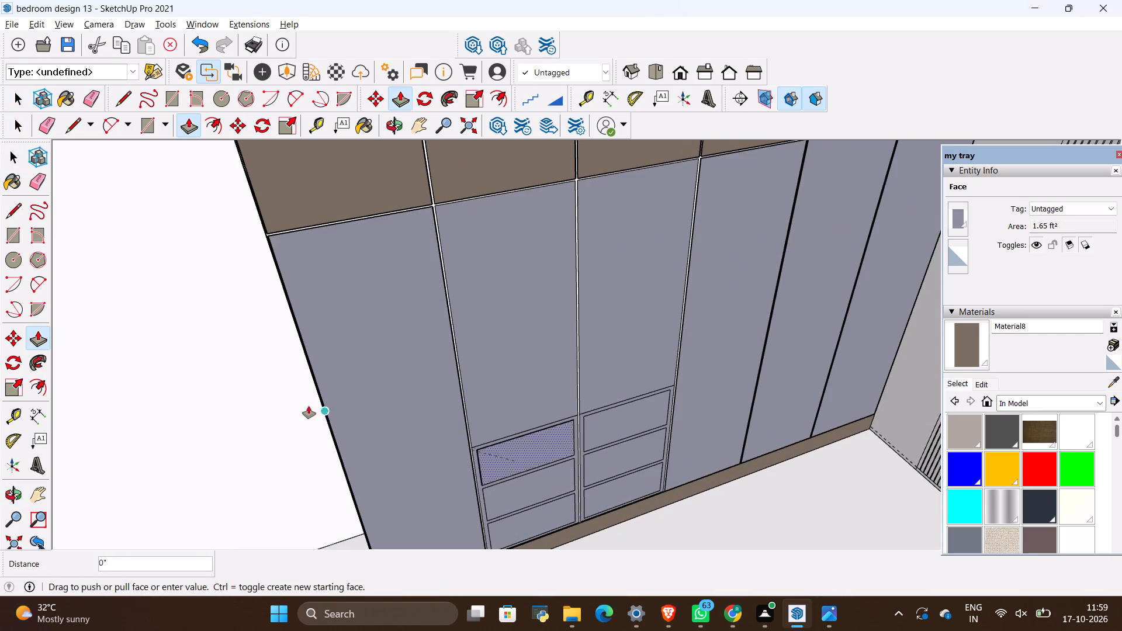
click(286, 411)
Push the second lower shutter's middle inset panel inward, taking the depth from the back of the top opening.
scroll(472, 328, down, 4)
middle_drag(535, 414, 509, 346)
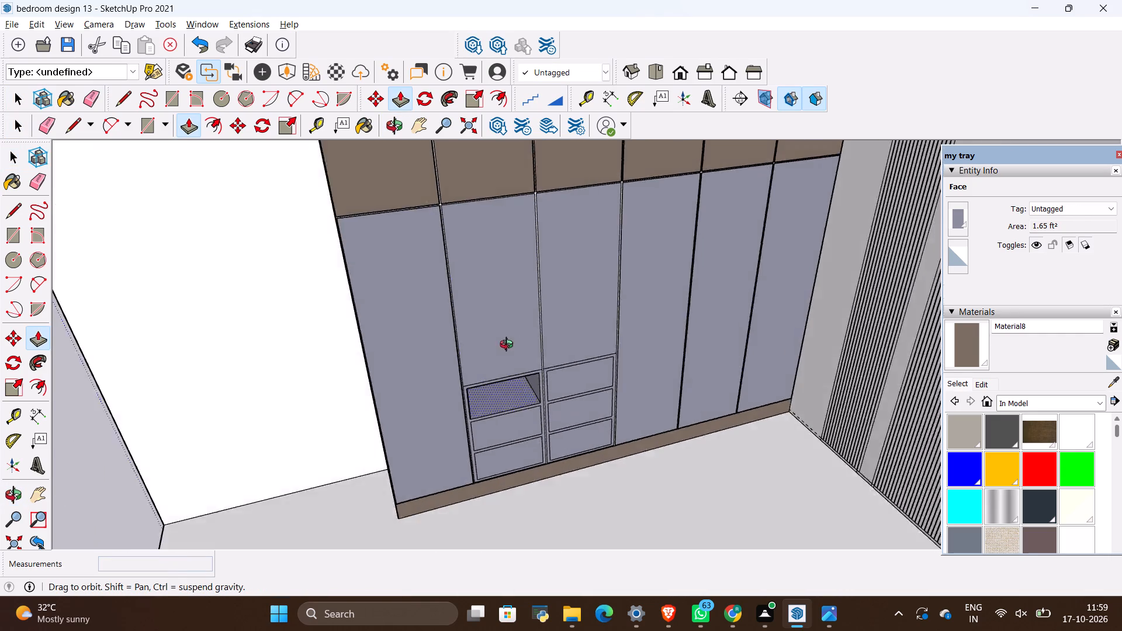
middle_drag(509, 346, 476, 318)
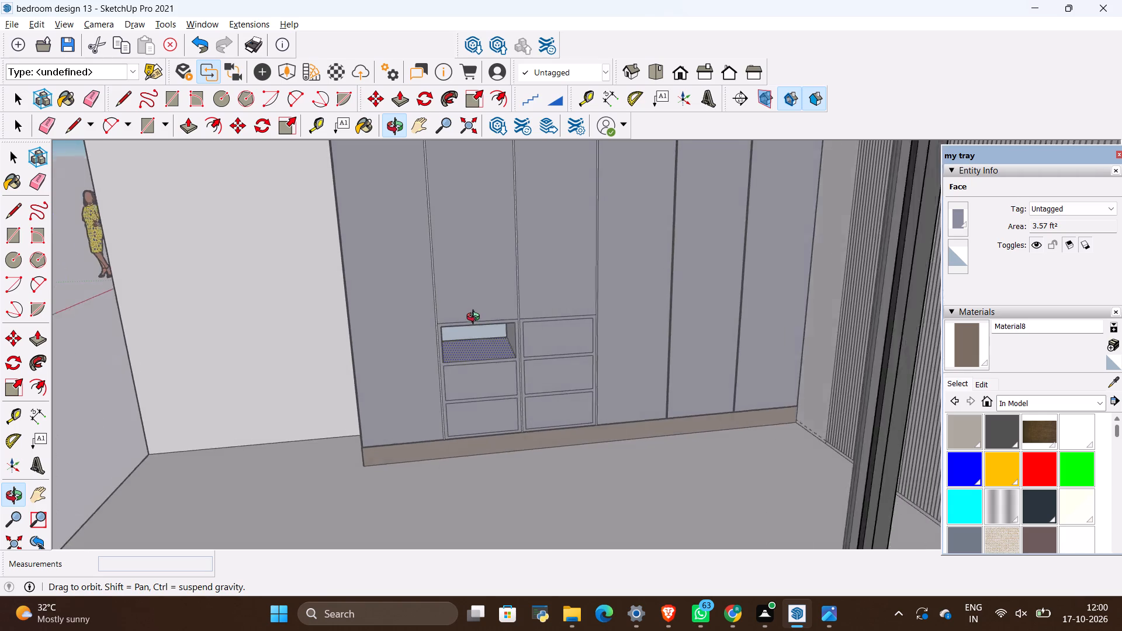
middle_drag(476, 318, 502, 308)
scroll(498, 363, up, 15)
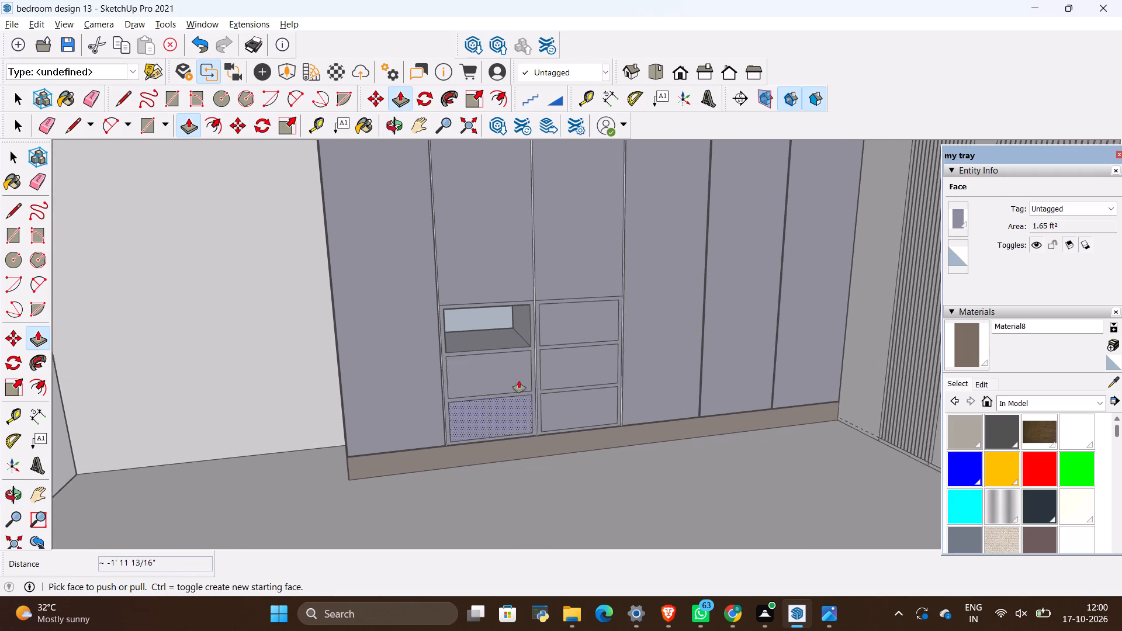
scroll(519, 380, up, 6)
middle_drag(485, 449, 576, 455)
scroll(579, 444, down, 4)
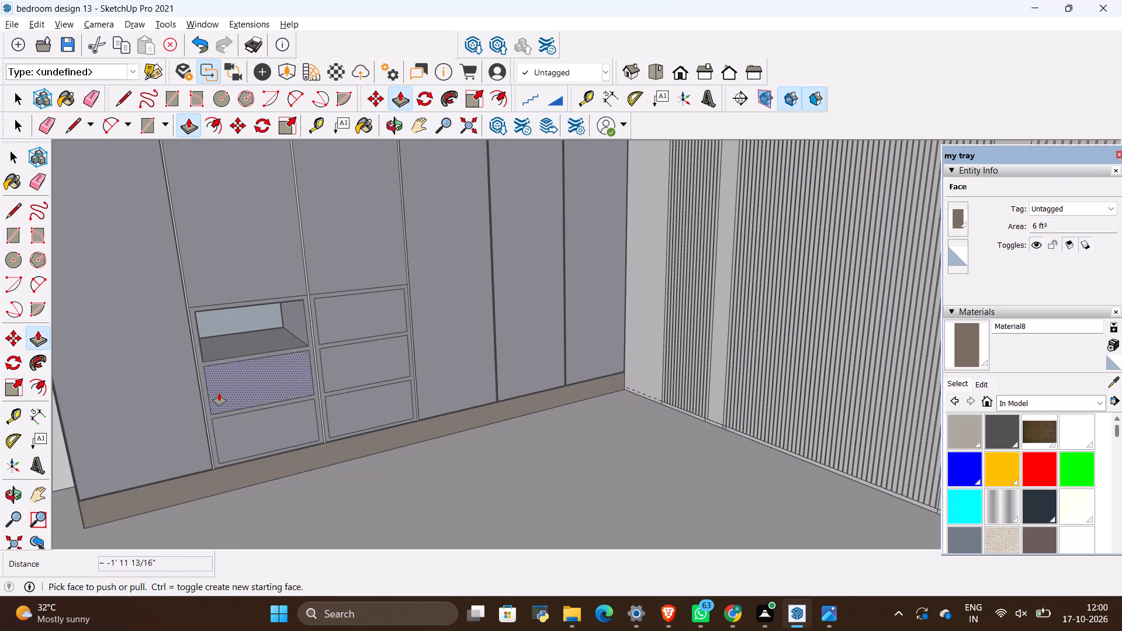
shift+middle_drag(218, 393, 394, 450)
key(p)
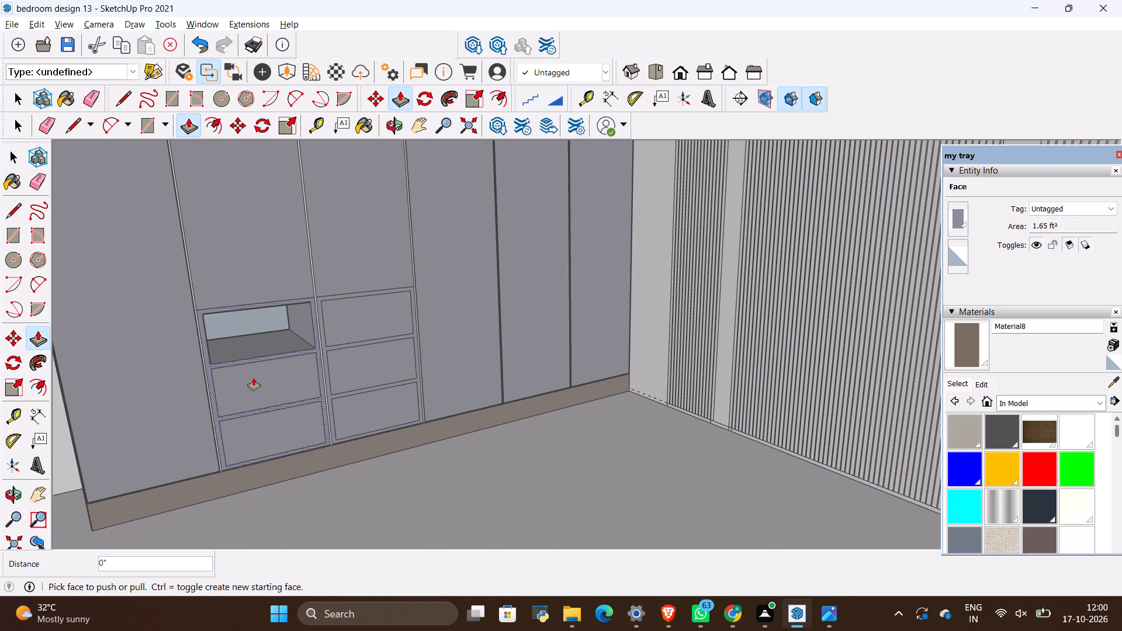
click(255, 381)
click(260, 372)
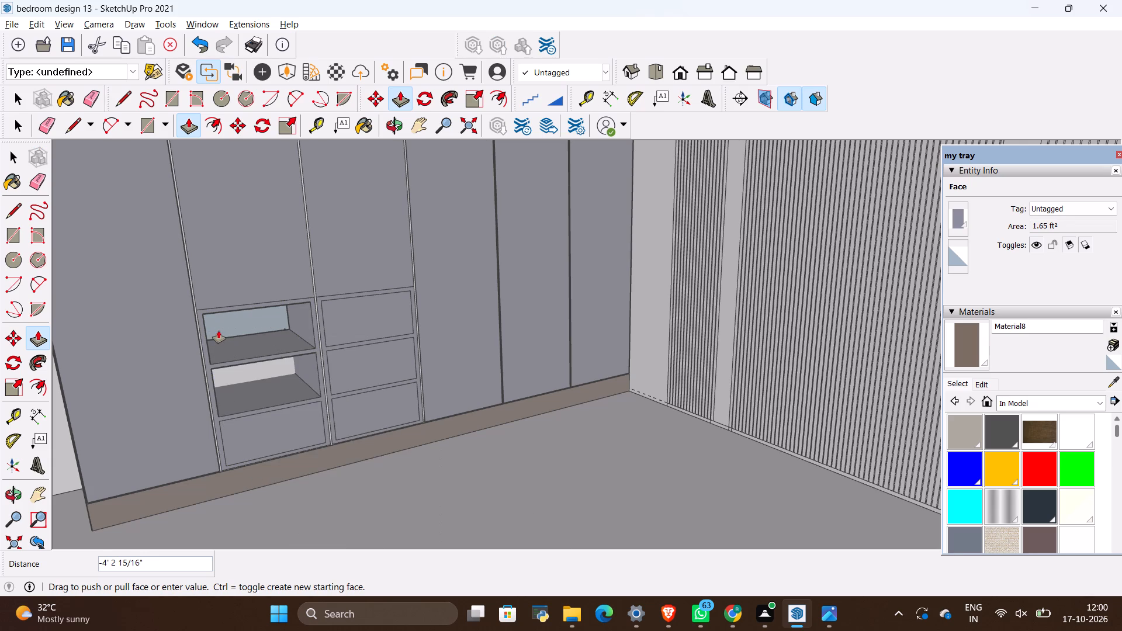
click(219, 331)
Push the second lower shutter's bottom inset panel inward about 1' 11 13/16", matching the opening above it.
click(264, 428)
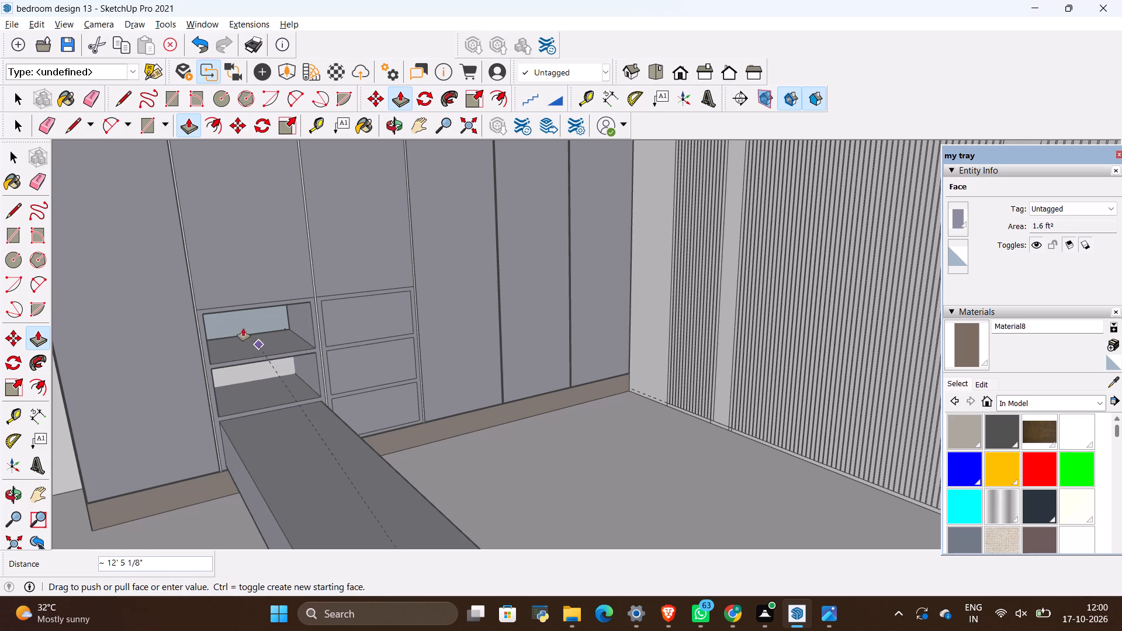
key(Escape)
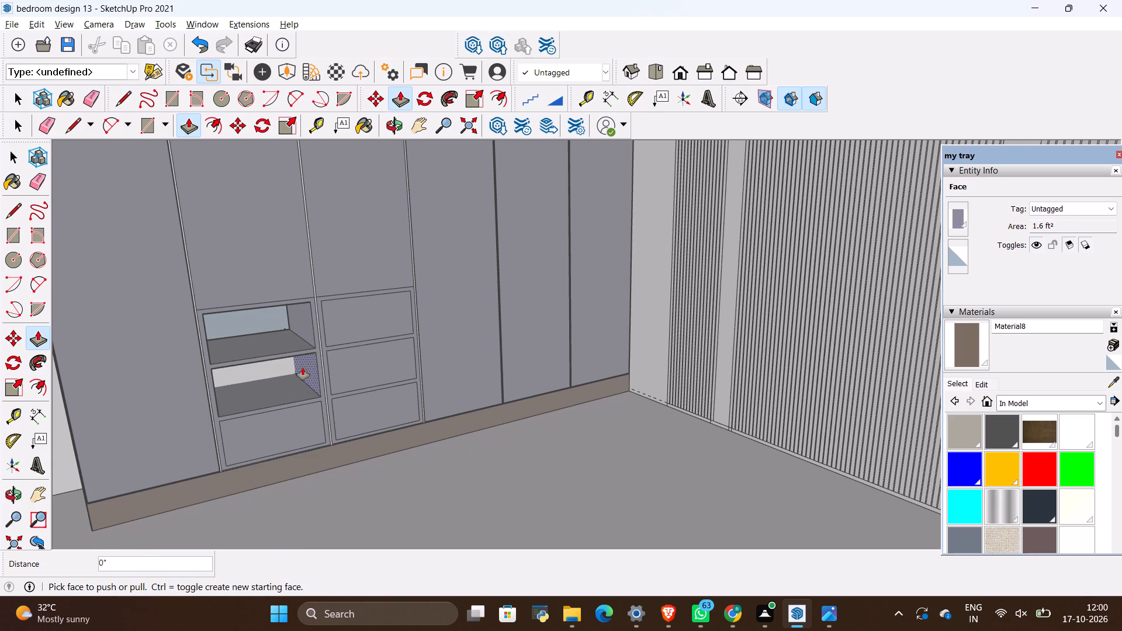
scroll(304, 362, up, 15)
scroll(433, 363, down, 20)
scroll(433, 363, down, 5)
scroll(832, 462, up, 1)
scroll(832, 462, down, 20)
scroll(832, 462, down, 9)
scroll(815, 415, down, 5)
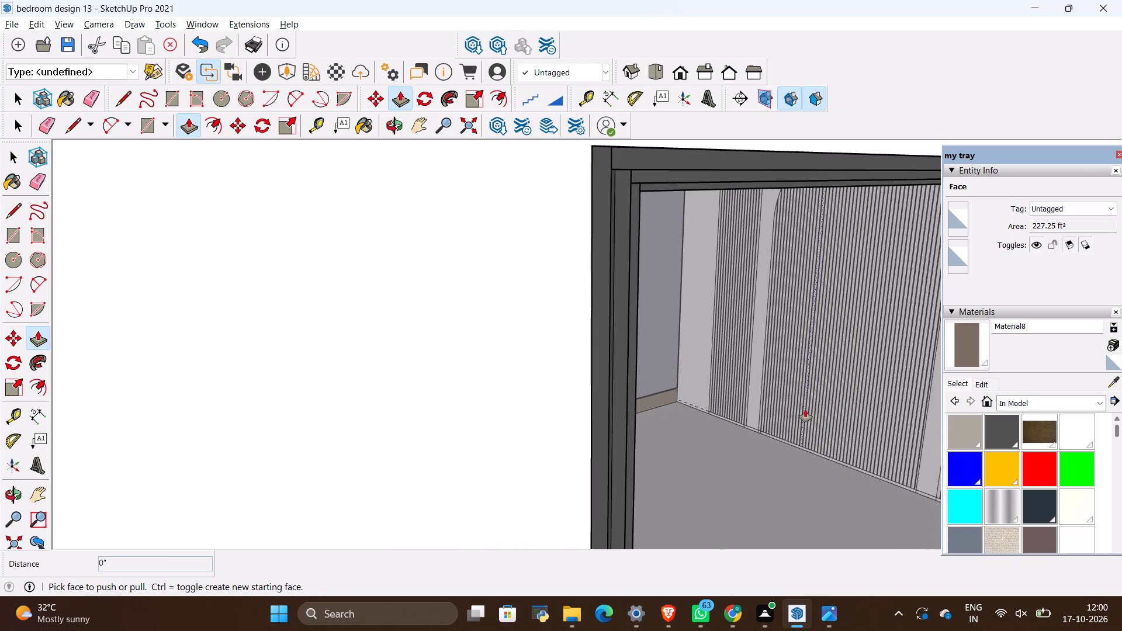
scroll(805, 409, down, 20)
scroll(805, 409, down, 6)
middle_drag(507, 307, 563, 356)
scroll(590, 524, down, 1)
scroll(595, 524, up, 13)
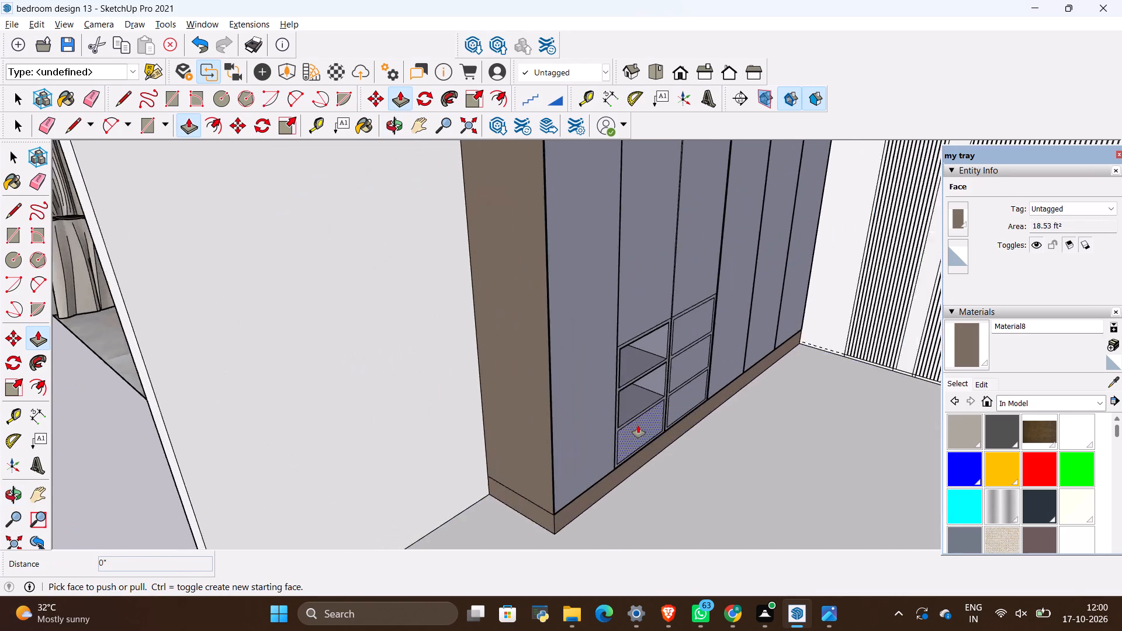
scroll(638, 425, up, 3)
middle_drag(567, 341, 503, 276)
scroll(545, 287, up, 4)
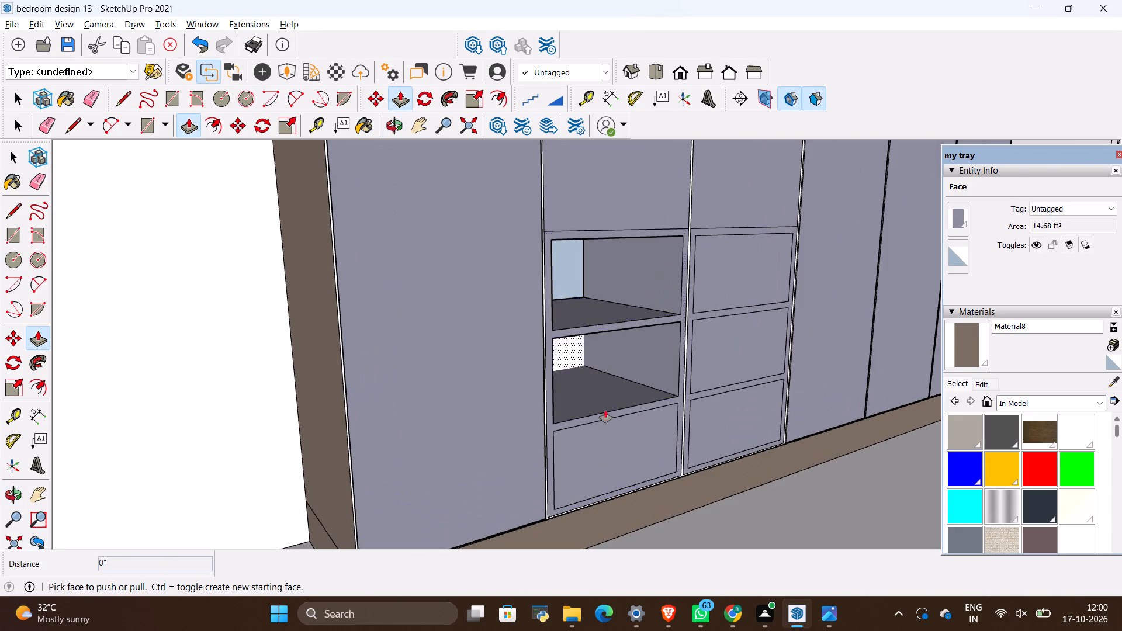
click(595, 443)
click(569, 350)
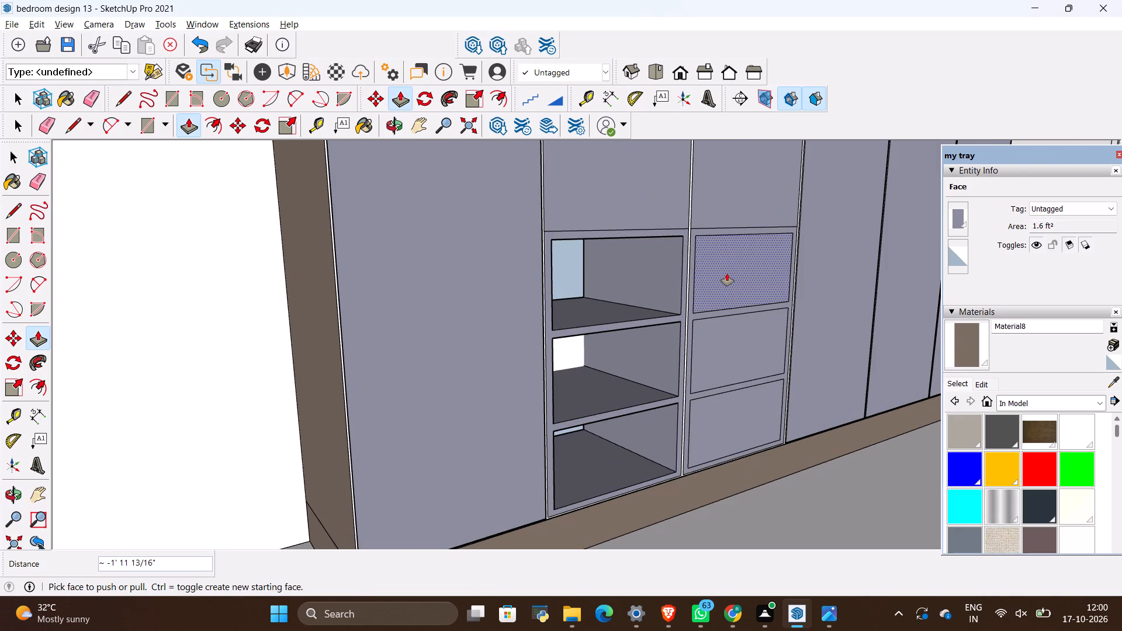
Push the third lower shutter's top inset panel inward 3' 7 3/4", referencing the neighbouring top opening.
click(727, 273)
click(563, 261)
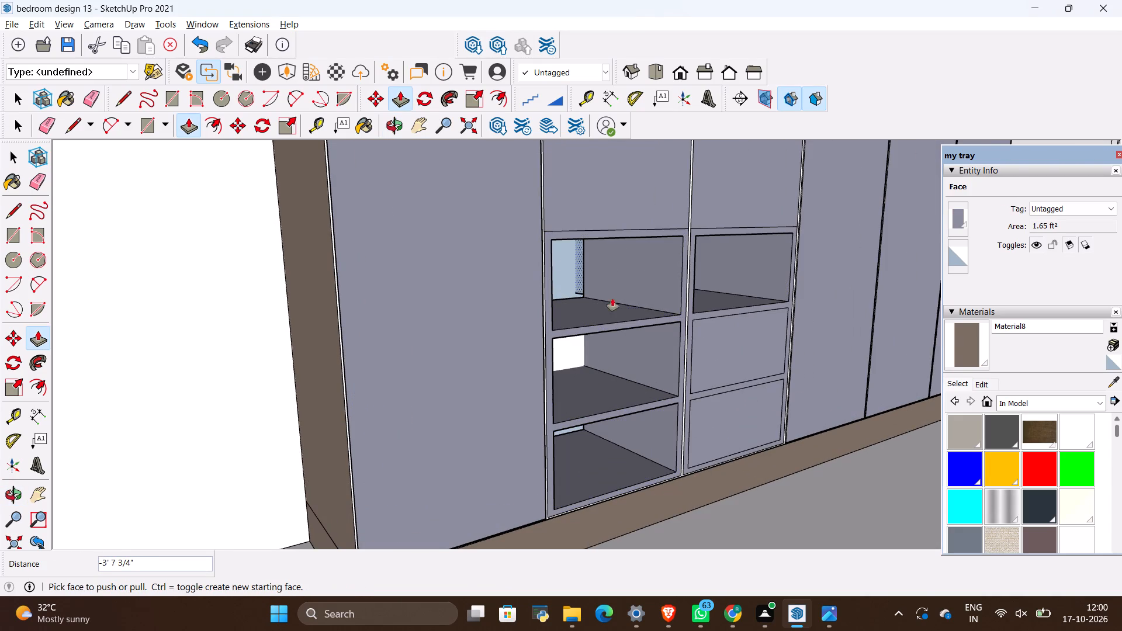
Push the third lower shutter's middle inset panel inward about 1' 11 13/16", referencing the back of the neighbouring middle opening.
scroll(702, 295, up, 8)
middle_drag(666, 322, 515, 341)
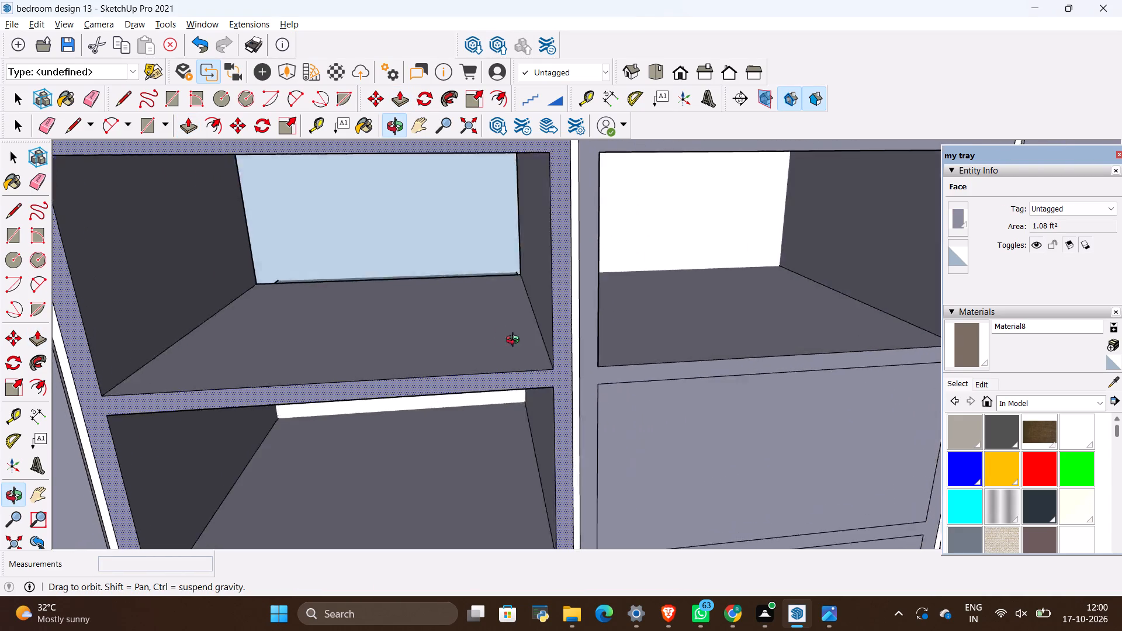
middle_drag(515, 341, 631, 312)
click(692, 384)
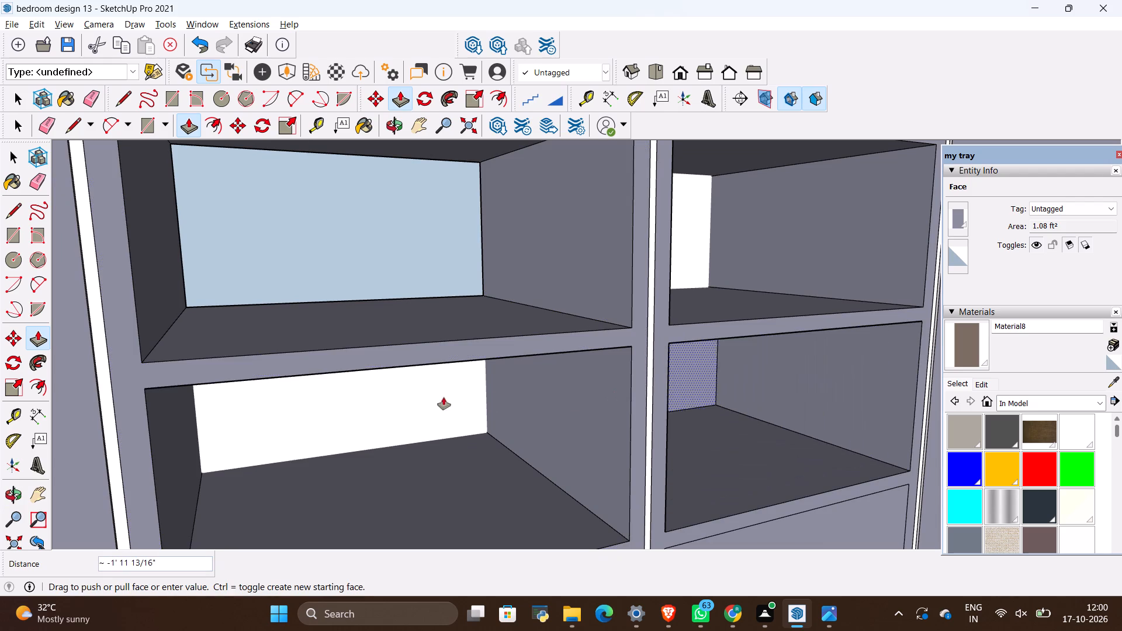
click(437, 397)
Push the third lower shutter's bottom inset panel inward about 1' 11 13/16", taking the depth from the second shutter's middle opening.
scroll(467, 214, down, 5)
click(600, 424)
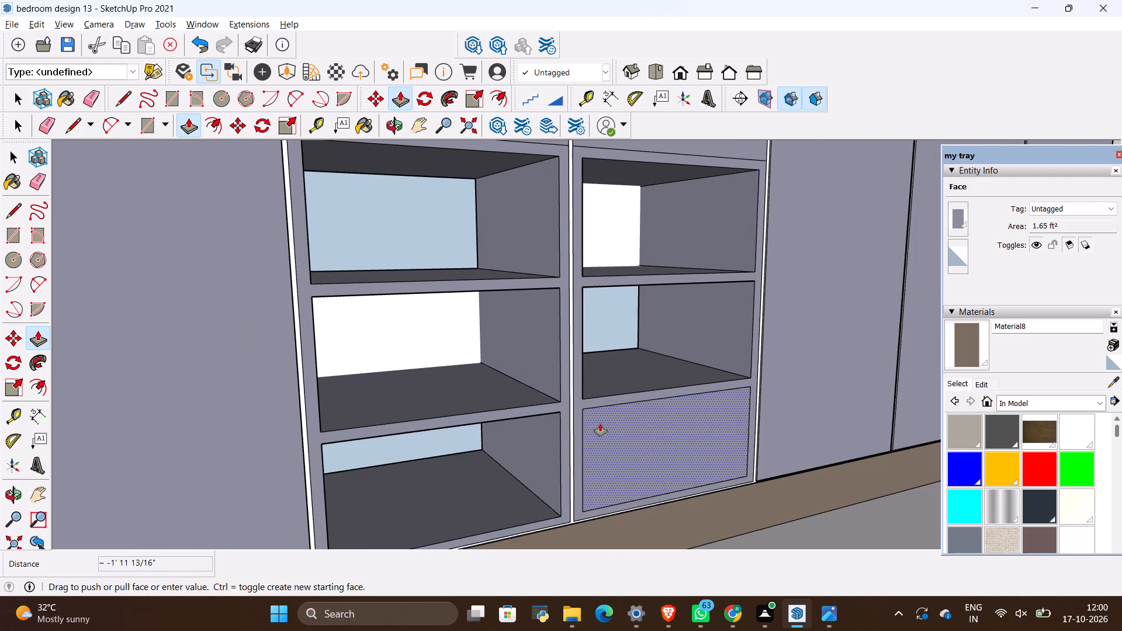
click(437, 335)
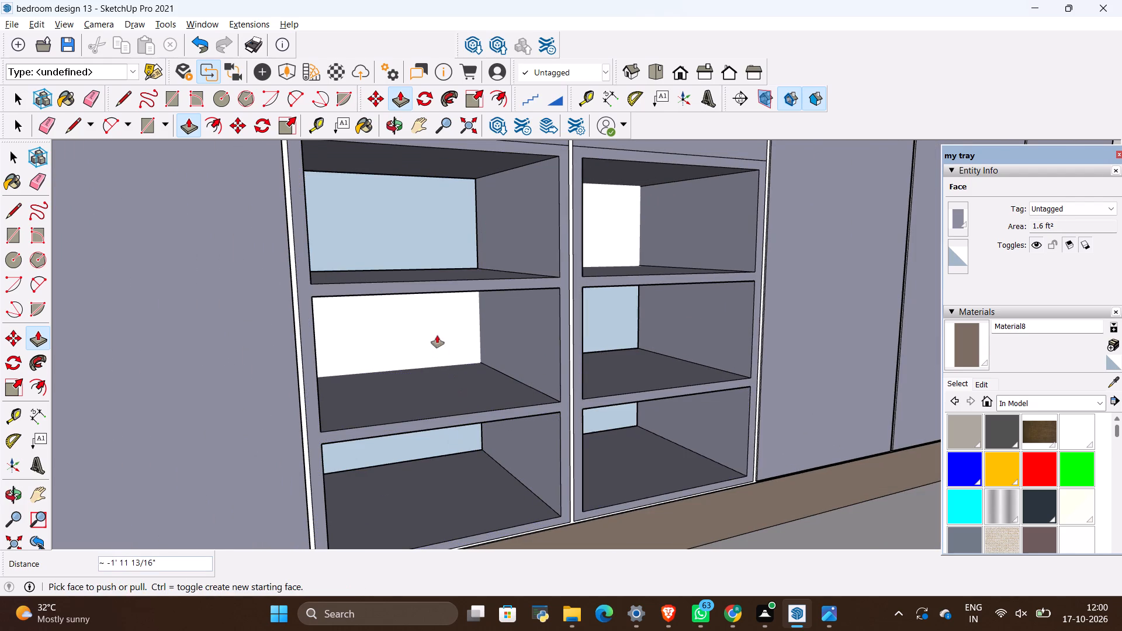
Examine the wardrobe's six recessed openings and their back faces from above and from inside the room.
key(space)
click(468, 357)
middle_drag(539, 257, 495, 526)
scroll(538, 429, down, 20)
scroll(538, 429, down, 14)
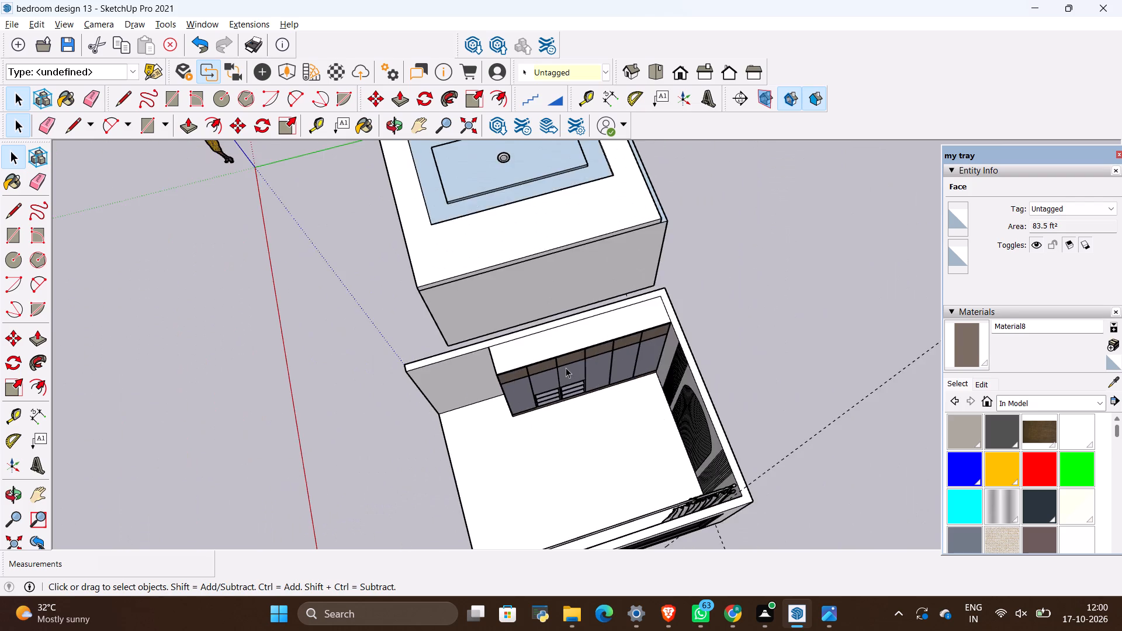
scroll(566, 367, down, 11)
middle_drag(564, 386, 634, 242)
scroll(537, 384, up, 4)
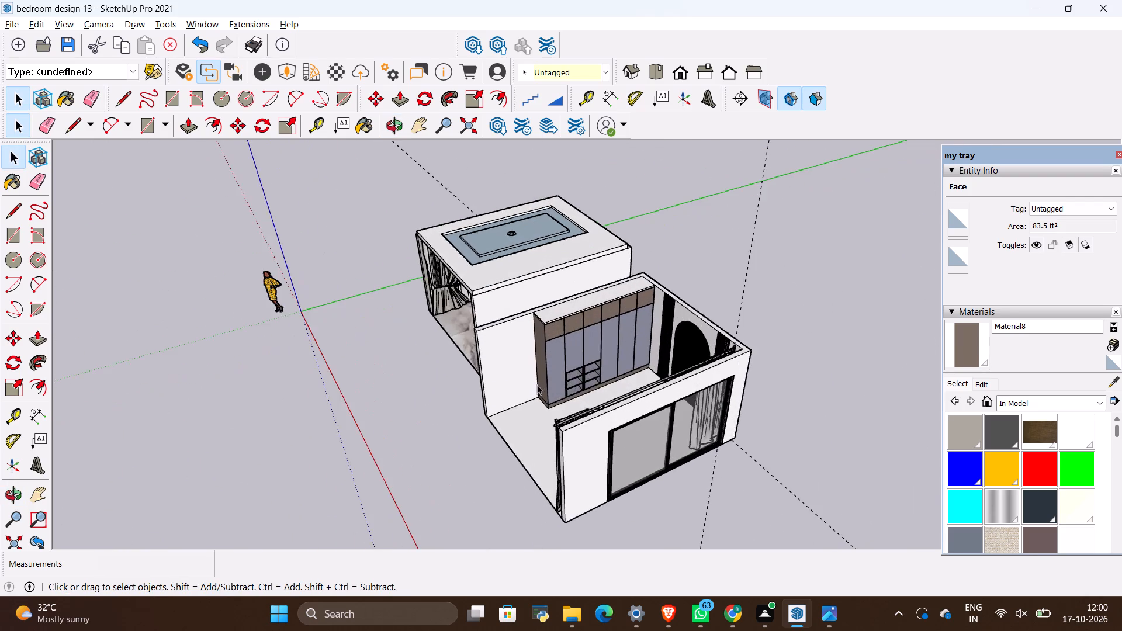
scroll(537, 384, up, 20)
scroll(537, 384, up, 3)
middle_drag(624, 400, 548, 264)
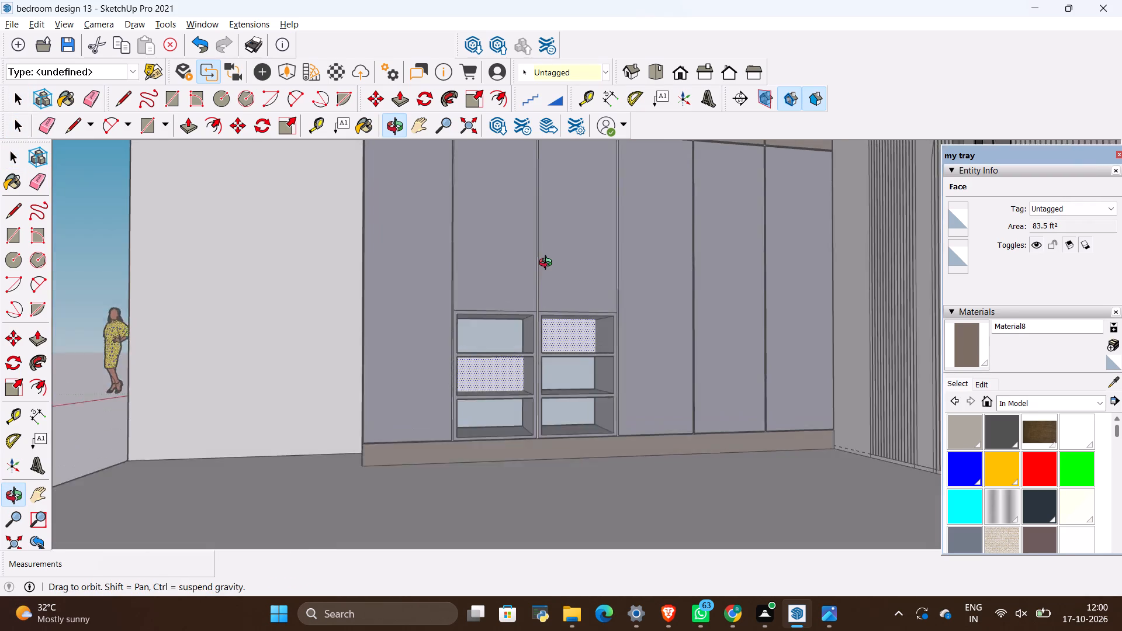
middle_drag(548, 264, 519, 358)
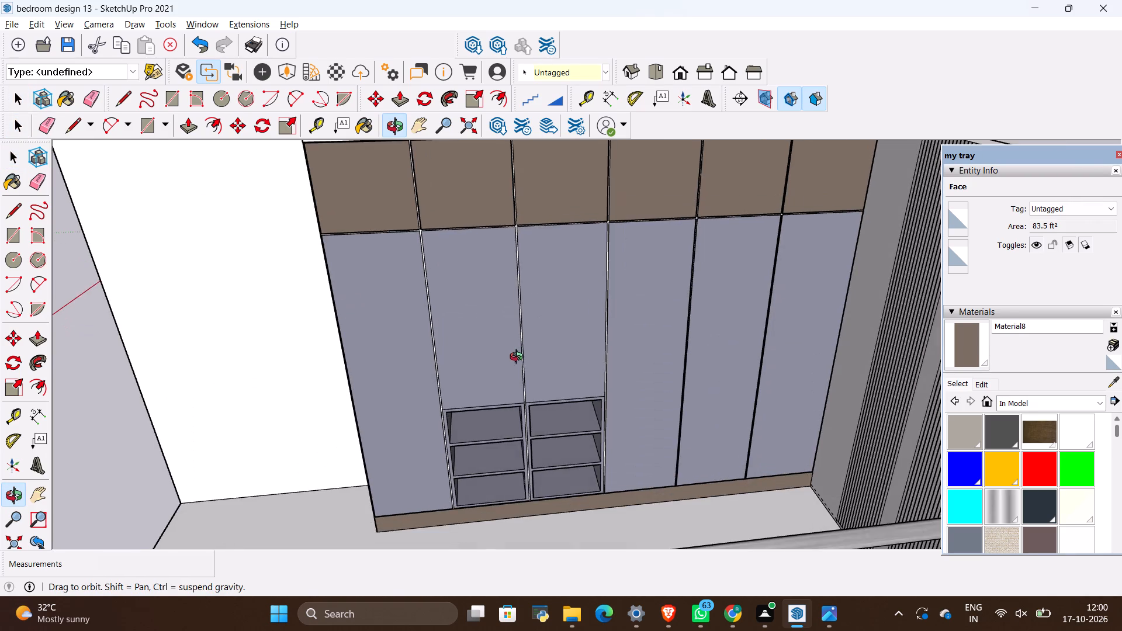
middle_drag(519, 358, 519, 360)
scroll(526, 403, up, 7)
middle_drag(593, 443, 654, 416)
middle_drag(698, 384, 704, 271)
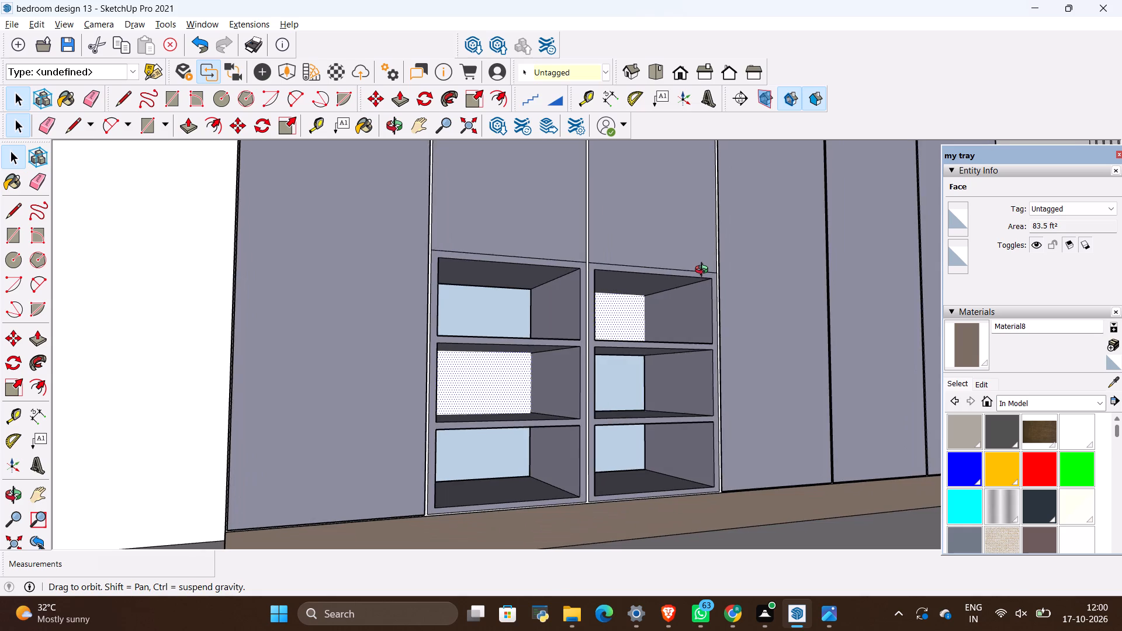
middle_drag(704, 271, 654, 301)
Reverse the blue back-side face visible behind the wardrobe openings.
key(space)
right_click(589, 393)
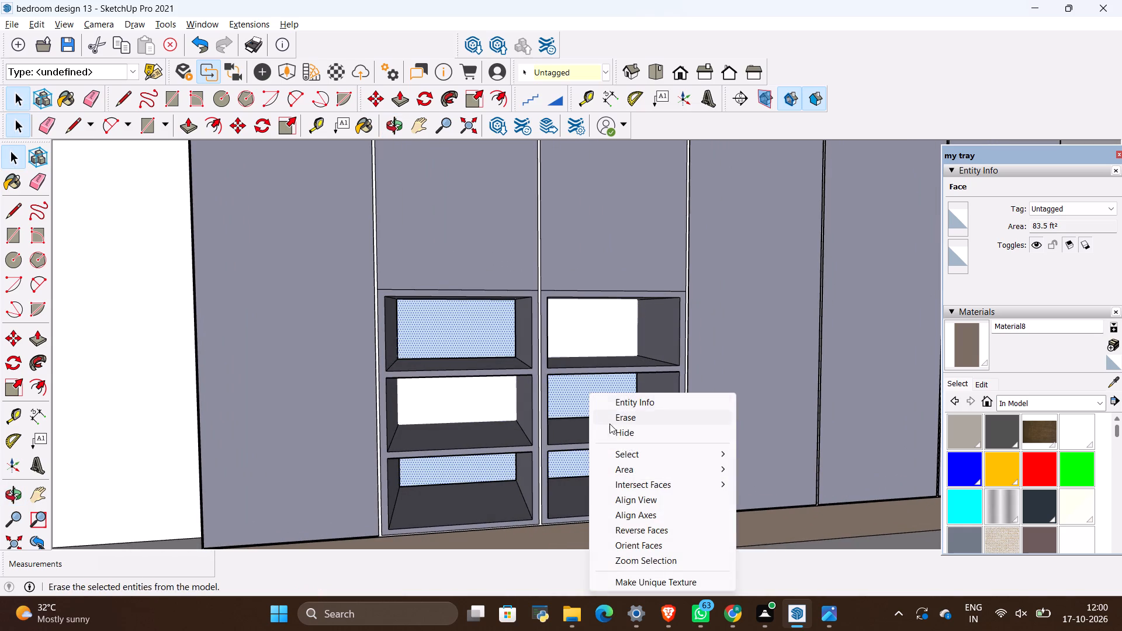
click(628, 523)
Examine the second bedroom as a whole, including the wardrobe, fluted arched headboard wall and curtained window.
scroll(461, 392, up, 2)
middle_drag(476, 397, 560, 396)
middle_drag(591, 295, 572, 471)
scroll(579, 469, down, 6)
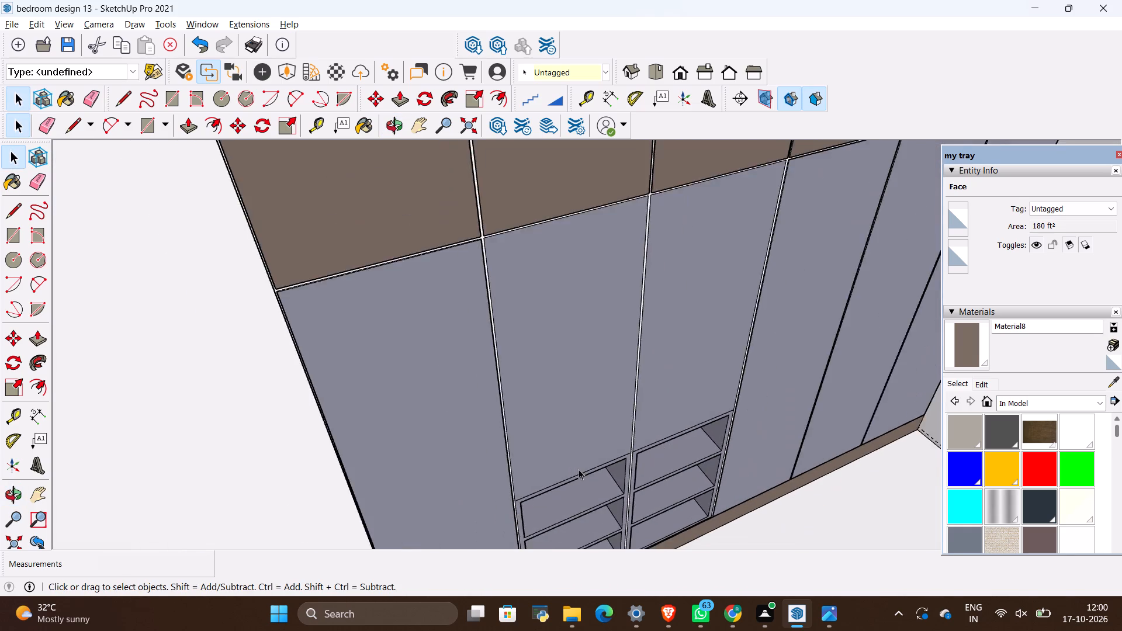
scroll(579, 469, down, 6)
scroll(652, 350, down, 18)
middle_drag(348, 495, 349, 497)
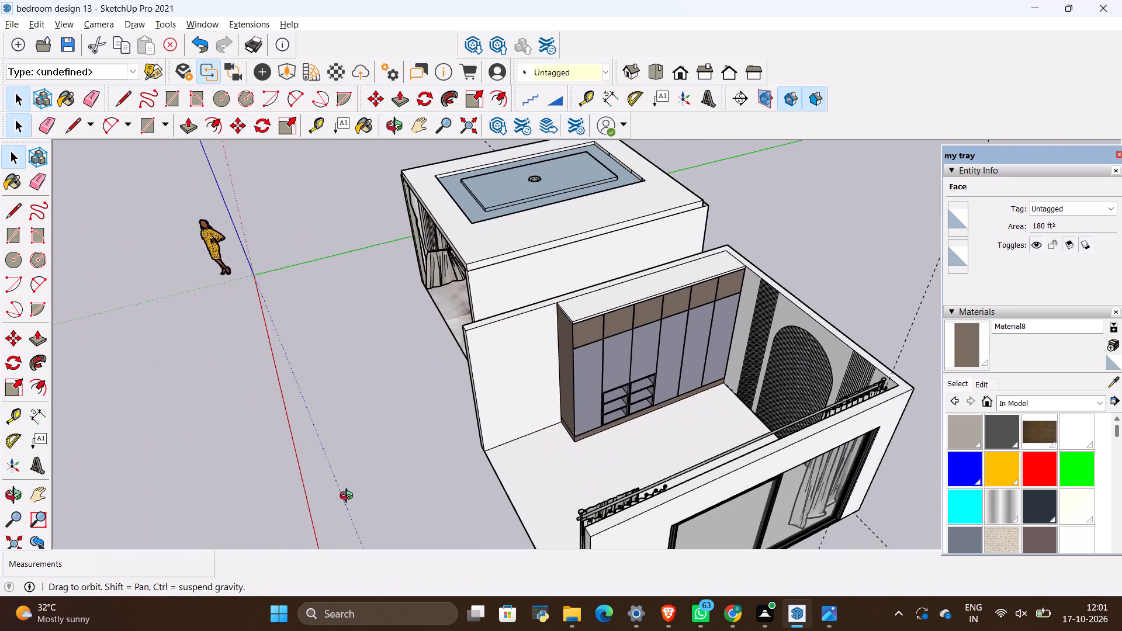
middle_drag(349, 497, 526, 403)
scroll(847, 339, up, 11)
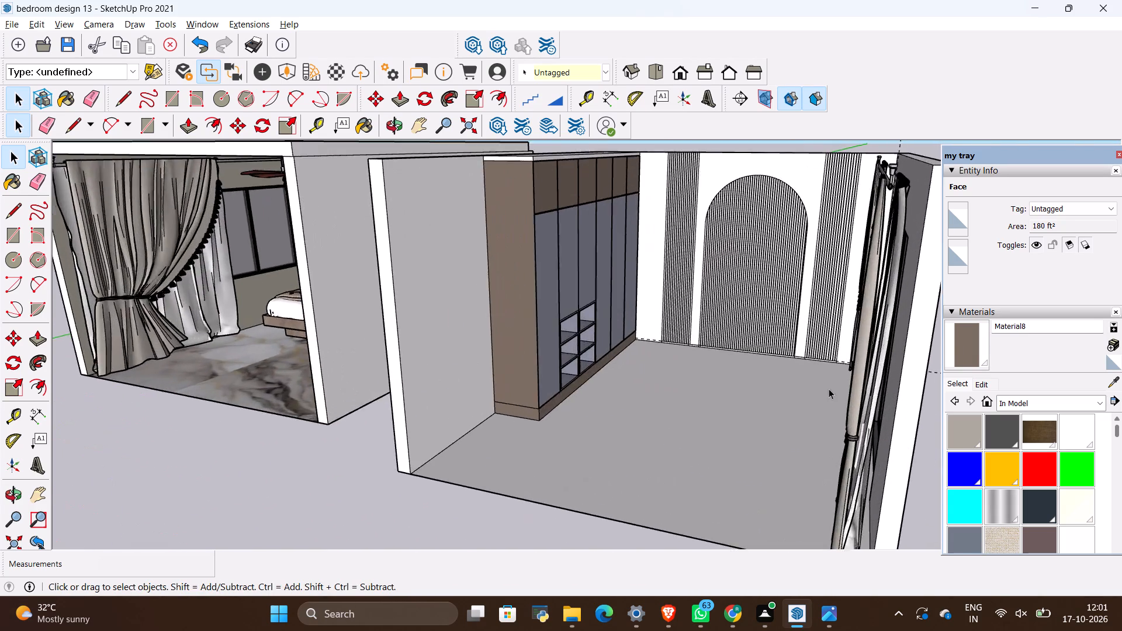
scroll(829, 389, up, 6)
scroll(799, 417, down, 4)
scroll(802, 469, down, 1)
middle_drag(802, 469, 806, 427)
scroll(805, 417, down, 3)
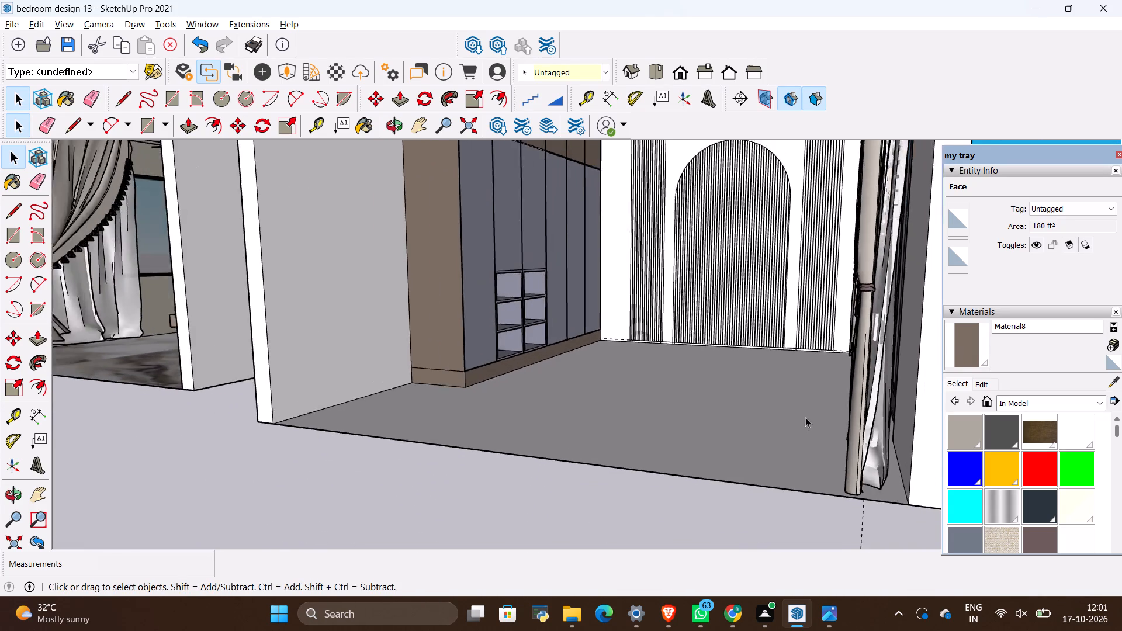
scroll(805, 417, down, 2)
shift+middle_drag(794, 290, 745, 319)
scroll(737, 382, up, 4)
middle_drag(709, 292, 593, 425)
scroll(635, 271, down, 4)
Examine the six recessed wardrobe openings and their back faces up close.
scroll(323, 365, up, 7)
middle_drag(405, 470, 368, 415)
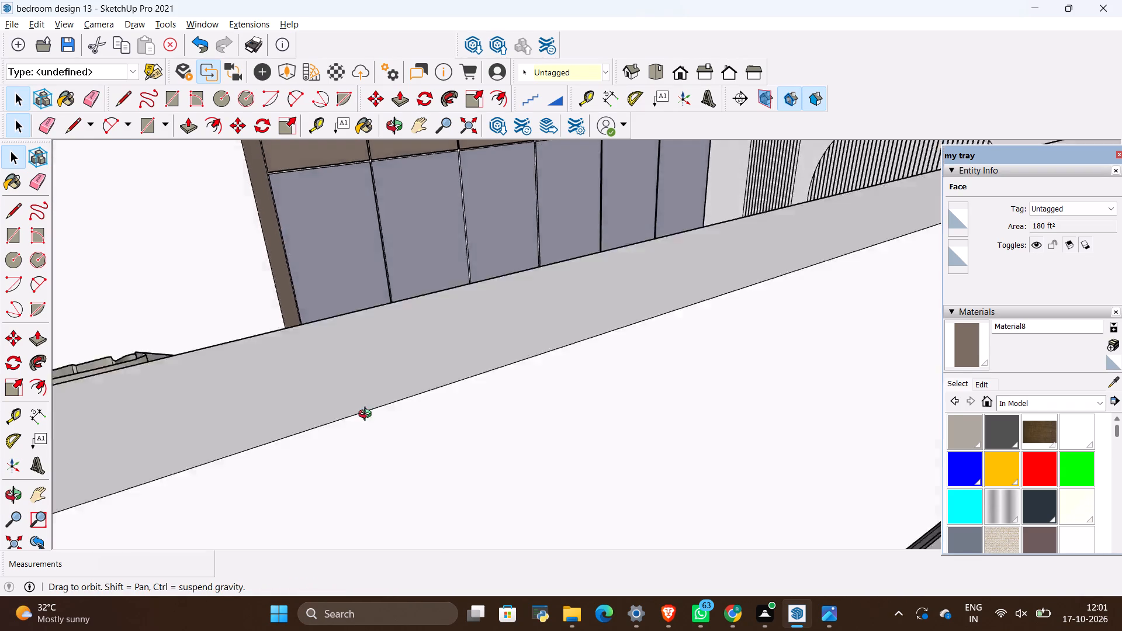
middle_drag(368, 415, 335, 452)
scroll(335, 452, up, 1)
scroll(424, 377, up, 10)
scroll(376, 387, down, 2)
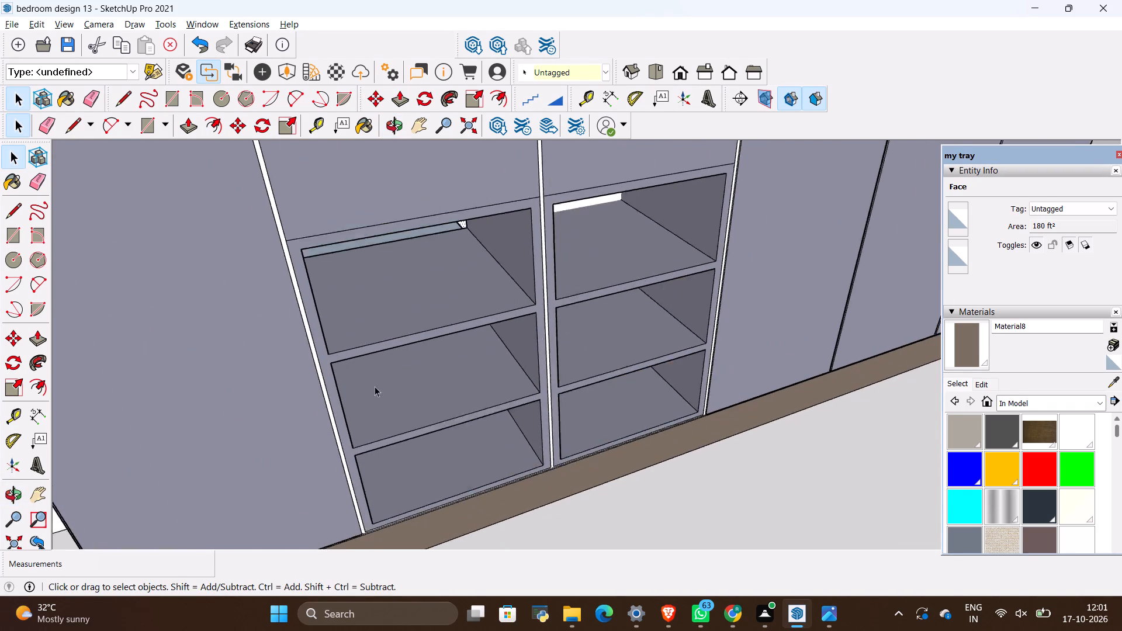
scroll(375, 386, down, 2)
scroll(495, 492, up, 3)
middle_drag(484, 500, 506, 520)
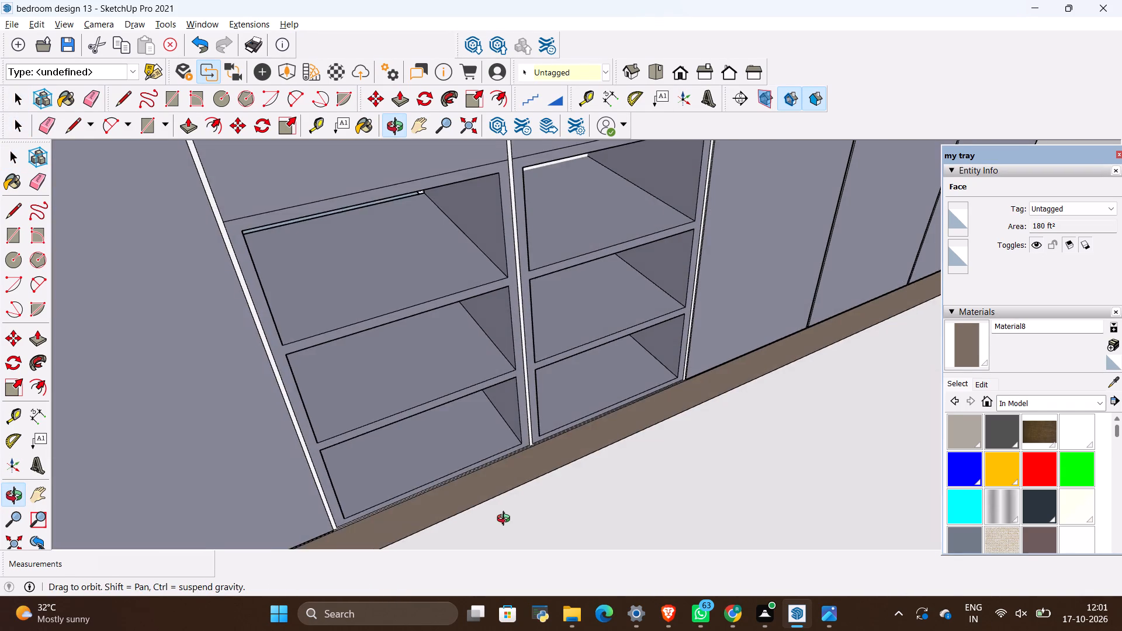
middle_drag(506, 520, 498, 512)
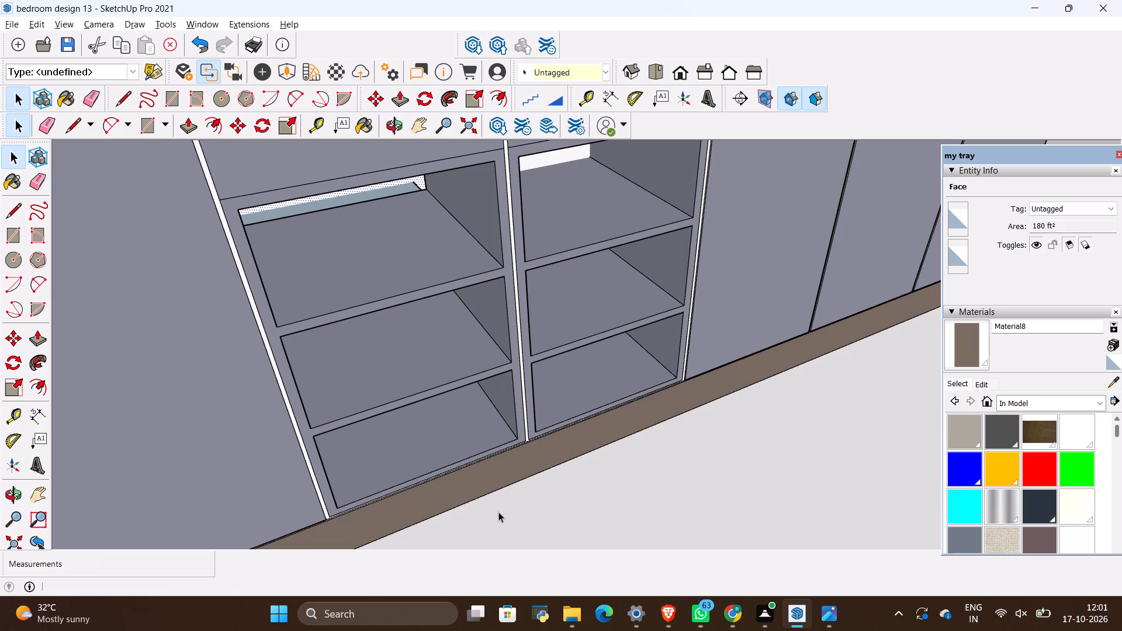
scroll(498, 512, down, 4)
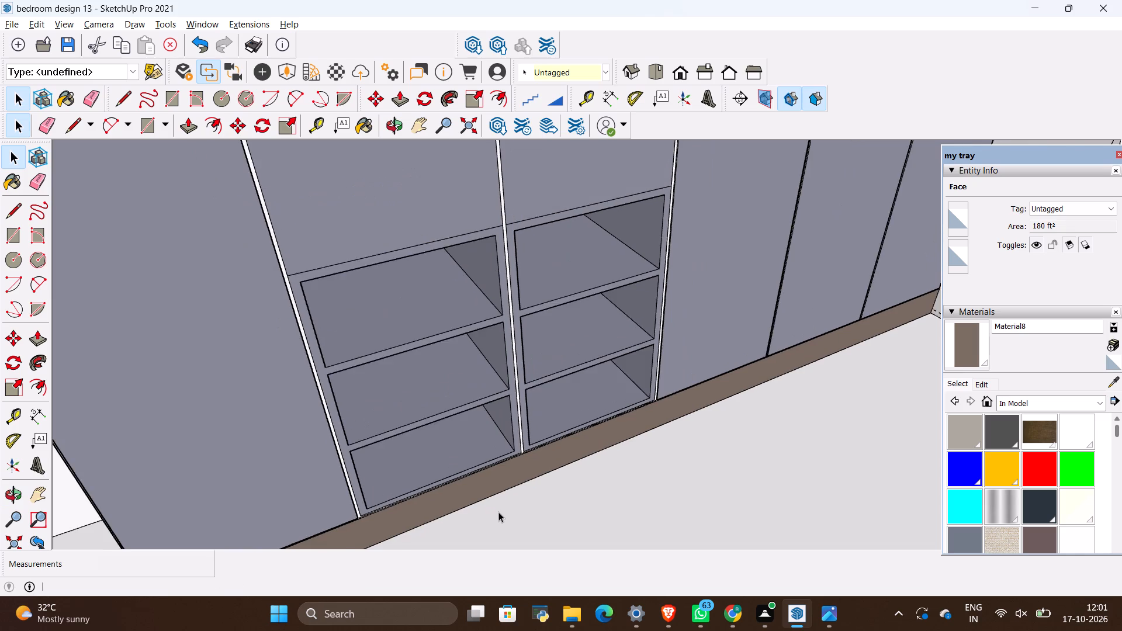
scroll(498, 512, down, 9)
scroll(478, 474, up, 5)
scroll(503, 528, up, 4)
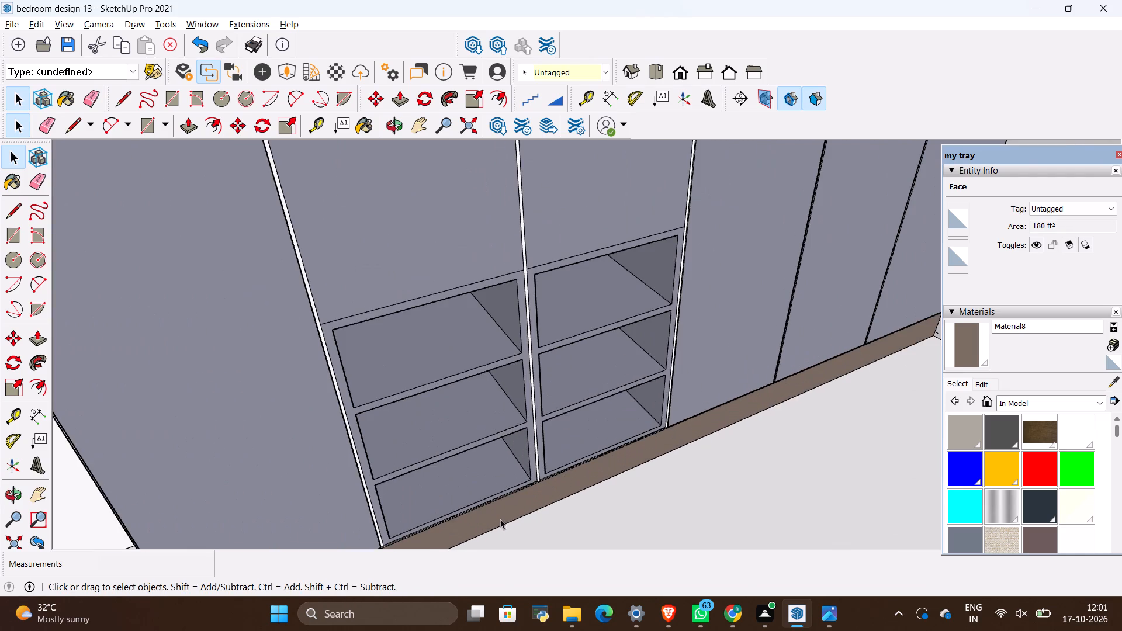
scroll(490, 467, down, 4)
middle_drag(550, 537, 555, 462)
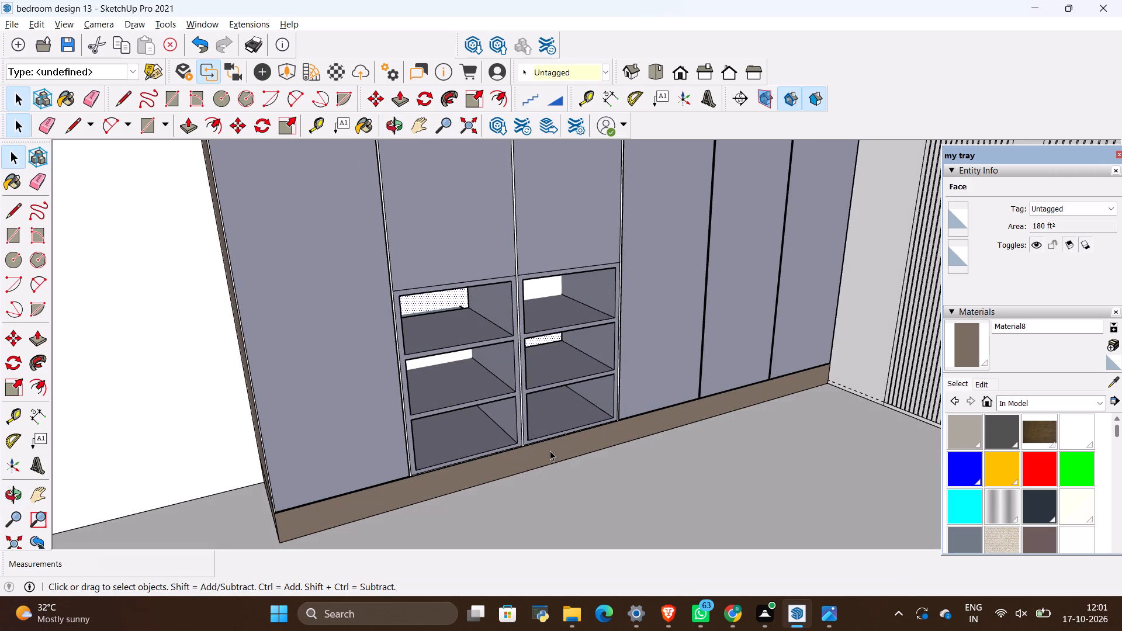
scroll(463, 372, up, 4)
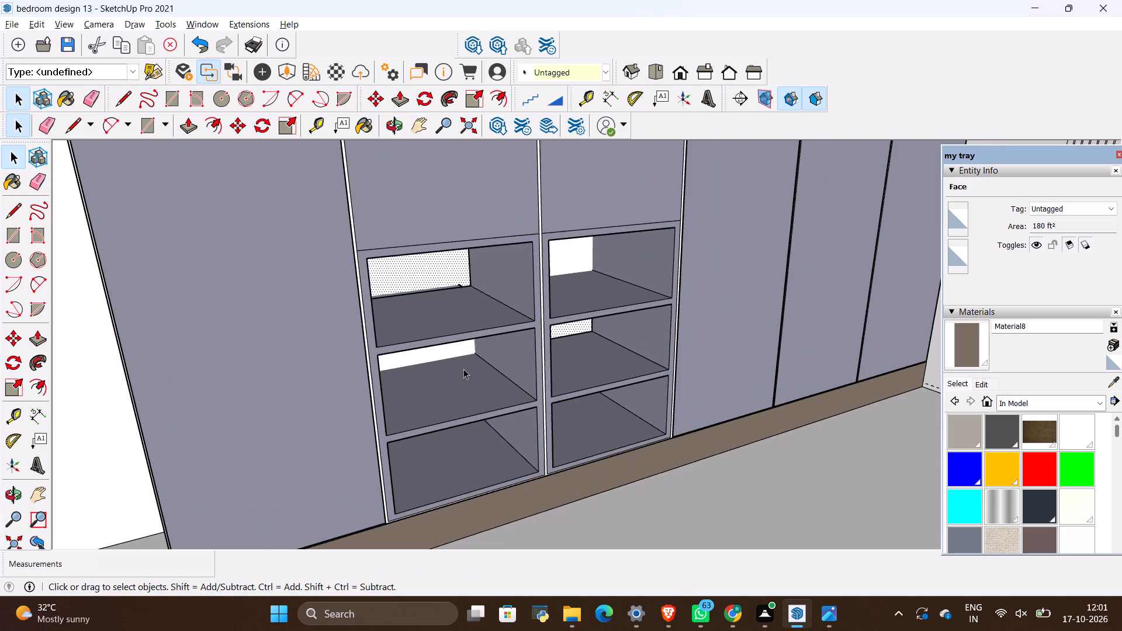
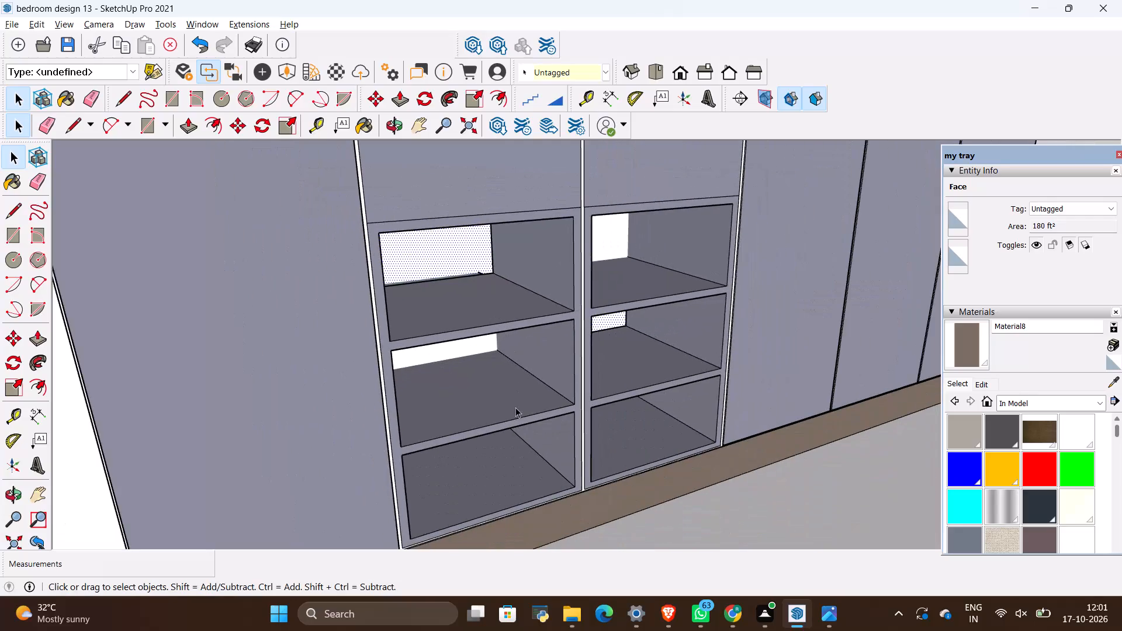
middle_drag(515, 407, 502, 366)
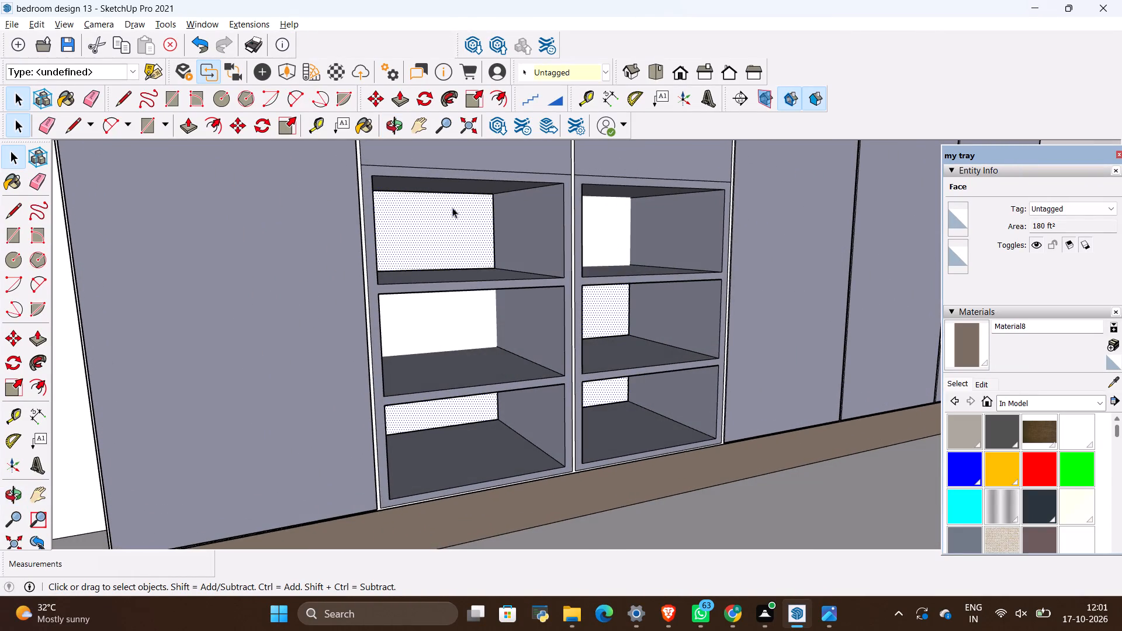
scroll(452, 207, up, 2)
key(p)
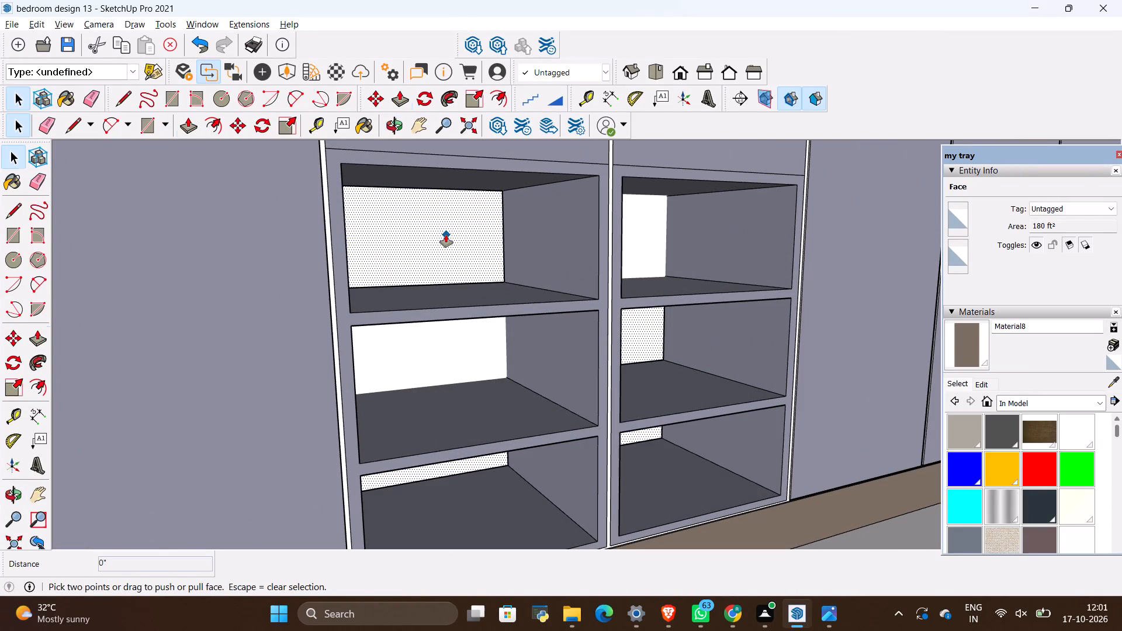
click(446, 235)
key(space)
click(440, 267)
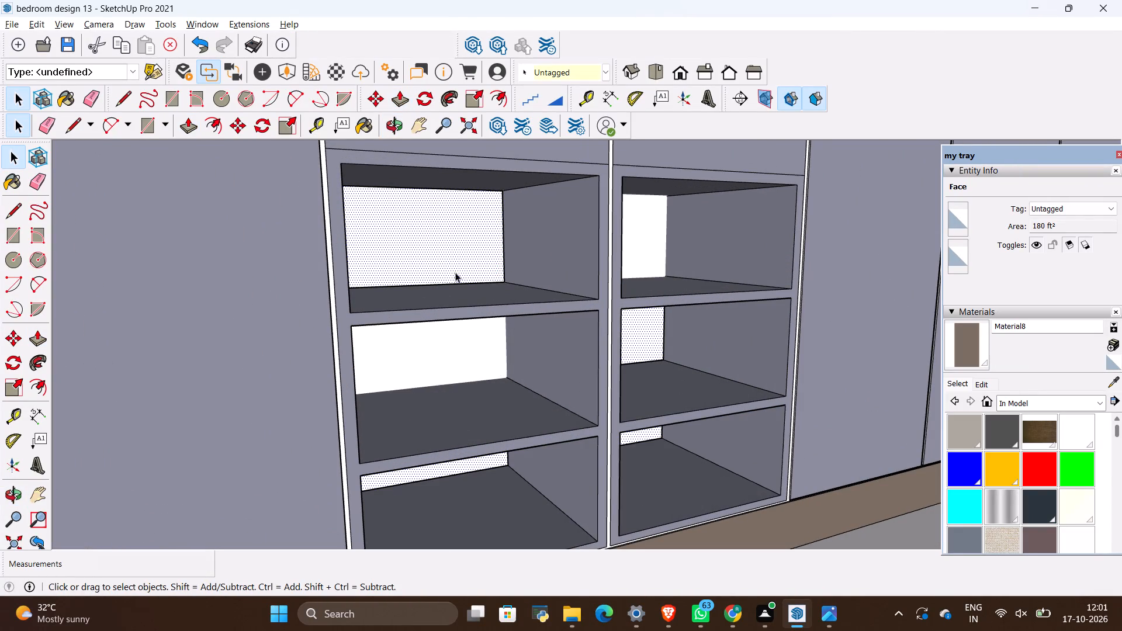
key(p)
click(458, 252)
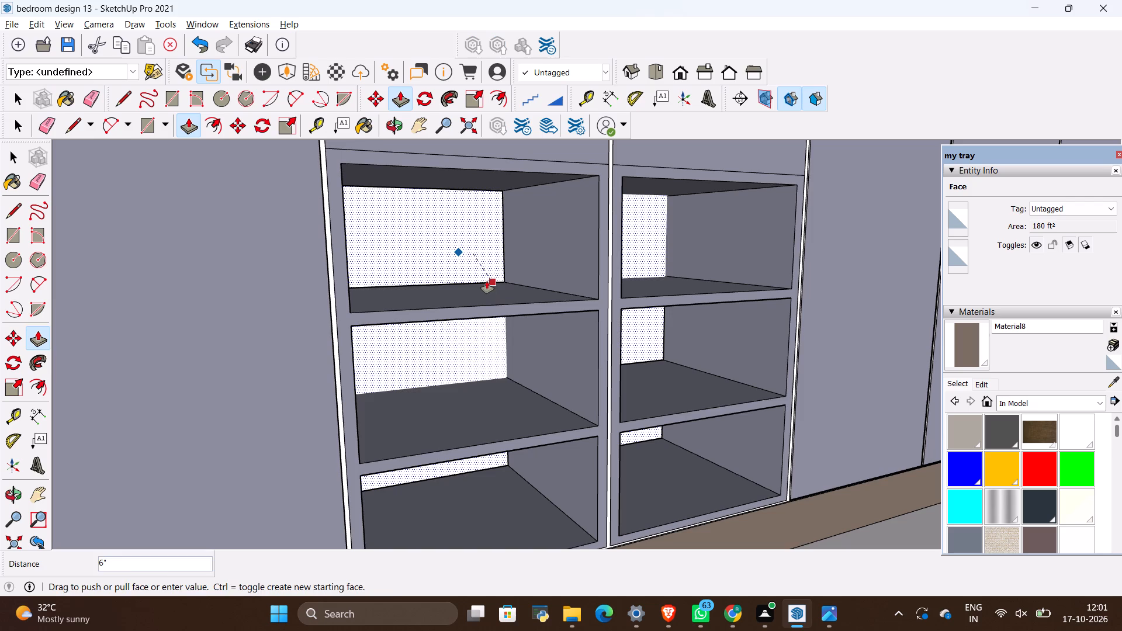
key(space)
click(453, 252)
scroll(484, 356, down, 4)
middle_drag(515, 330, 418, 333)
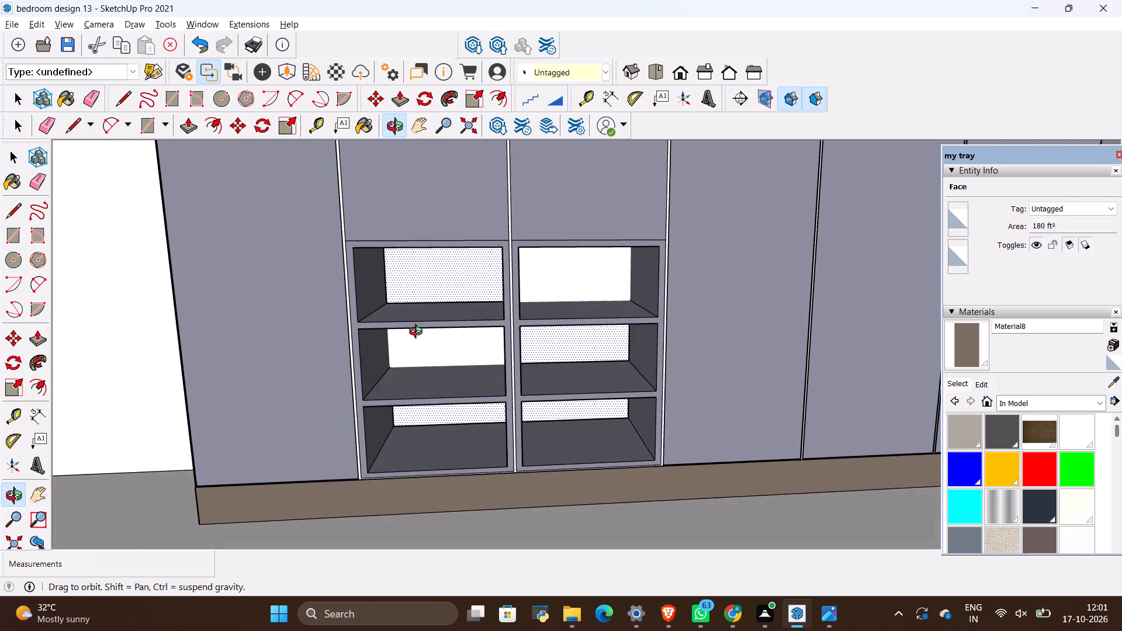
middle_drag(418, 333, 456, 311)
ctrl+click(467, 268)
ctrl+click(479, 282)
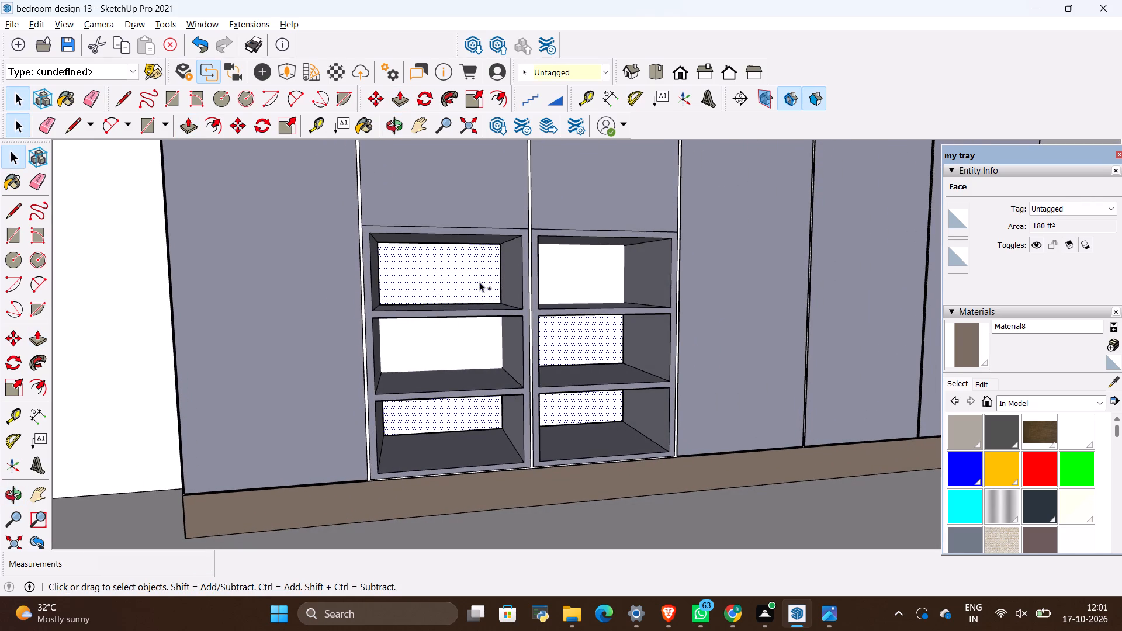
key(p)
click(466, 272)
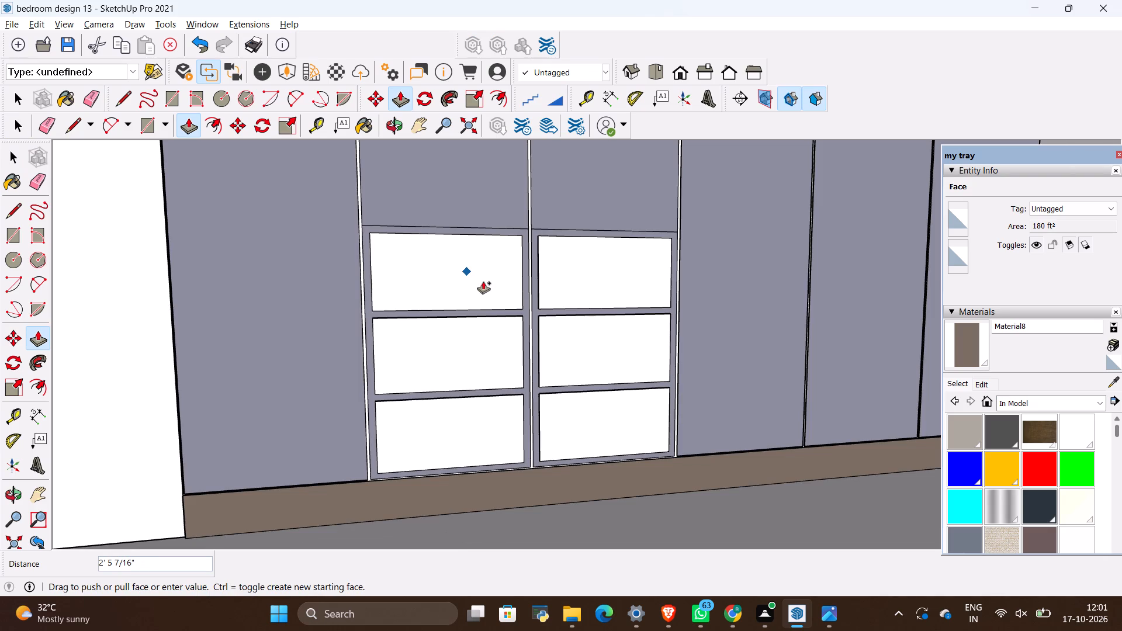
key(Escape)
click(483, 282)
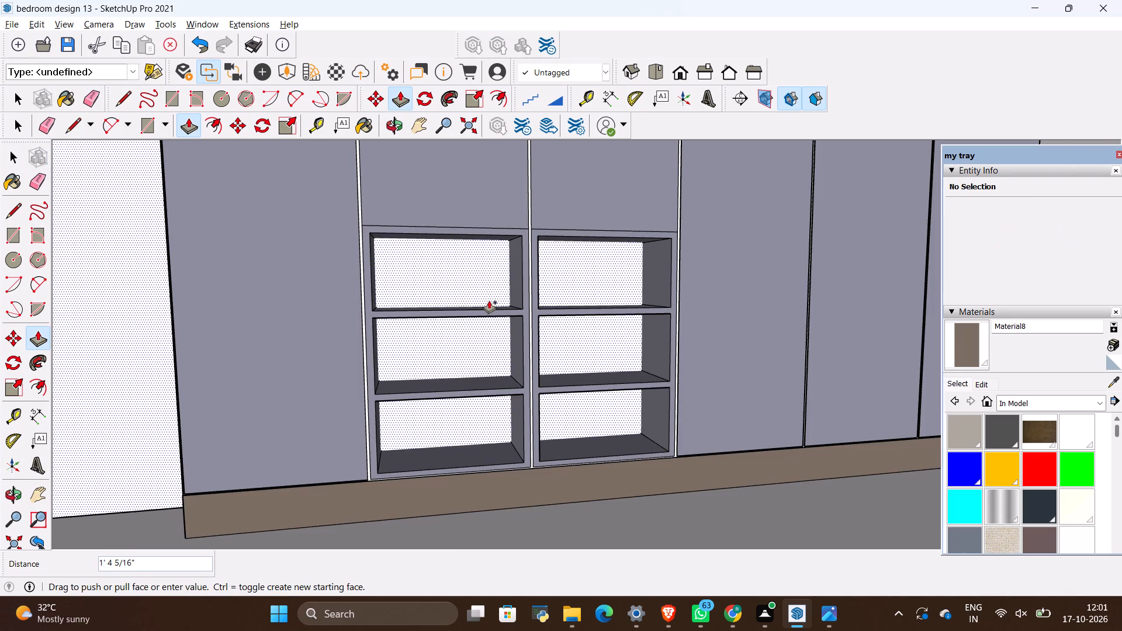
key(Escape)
Examine the upper-left wardrobe opening from inside and the backs of the recesses from behind the wardrobe.
scroll(438, 257, up, 10)
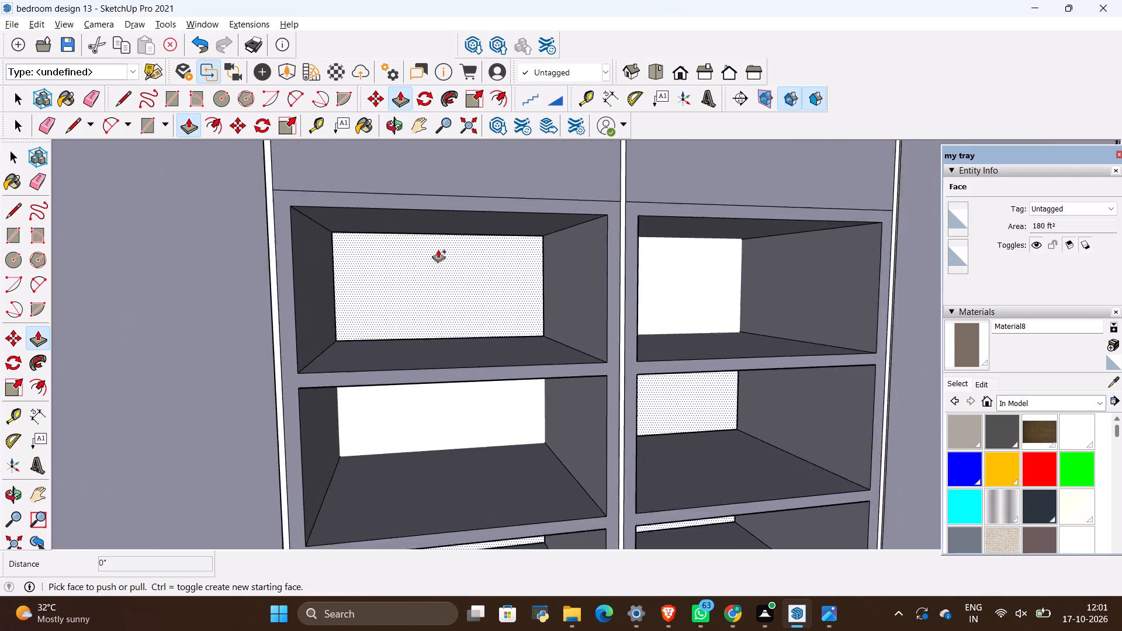
scroll(438, 250, up, 6)
scroll(445, 278, down, 4)
middle_drag(517, 383, 500, 428)
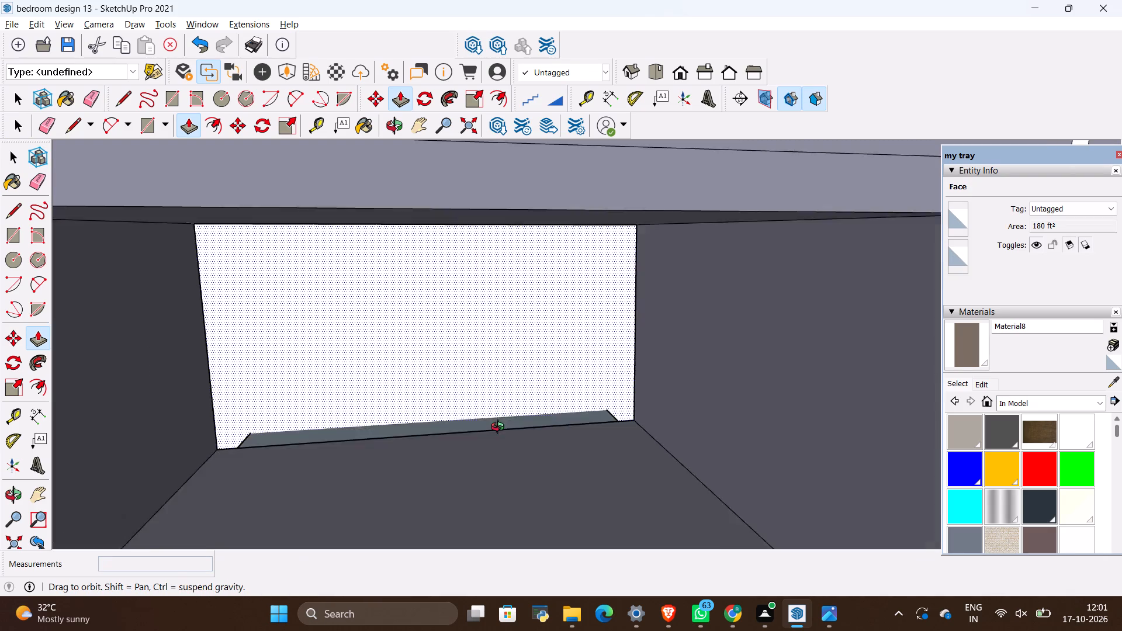
middle_drag(500, 428, 532, 433)
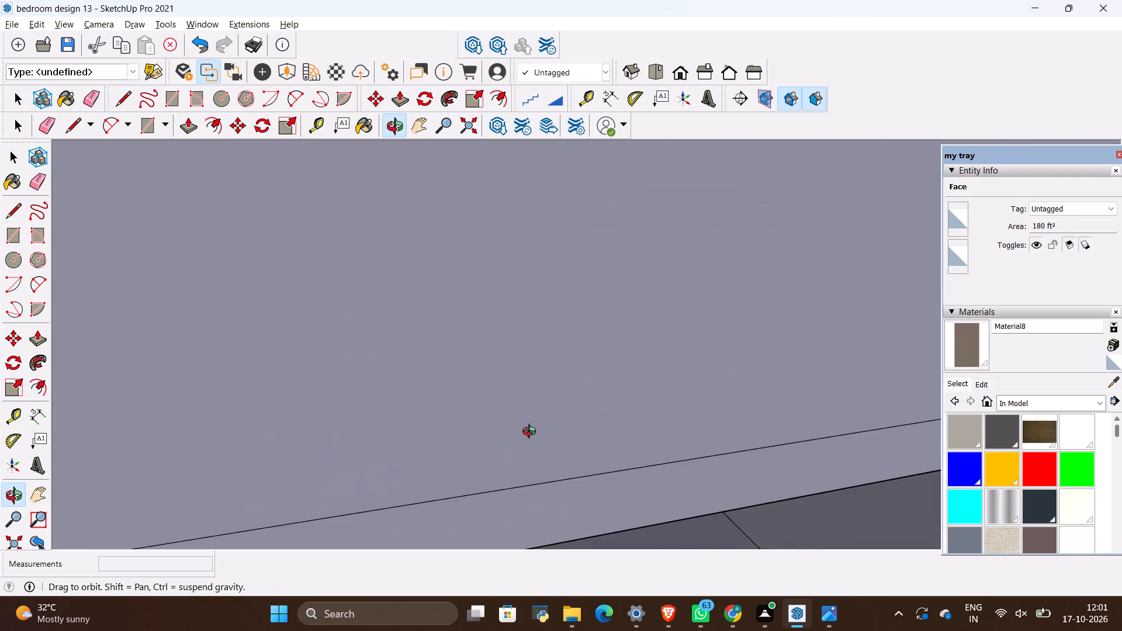
middle_drag(532, 433, 536, 380)
scroll(541, 367, down, 11)
middle_drag(215, 285, 328, 353)
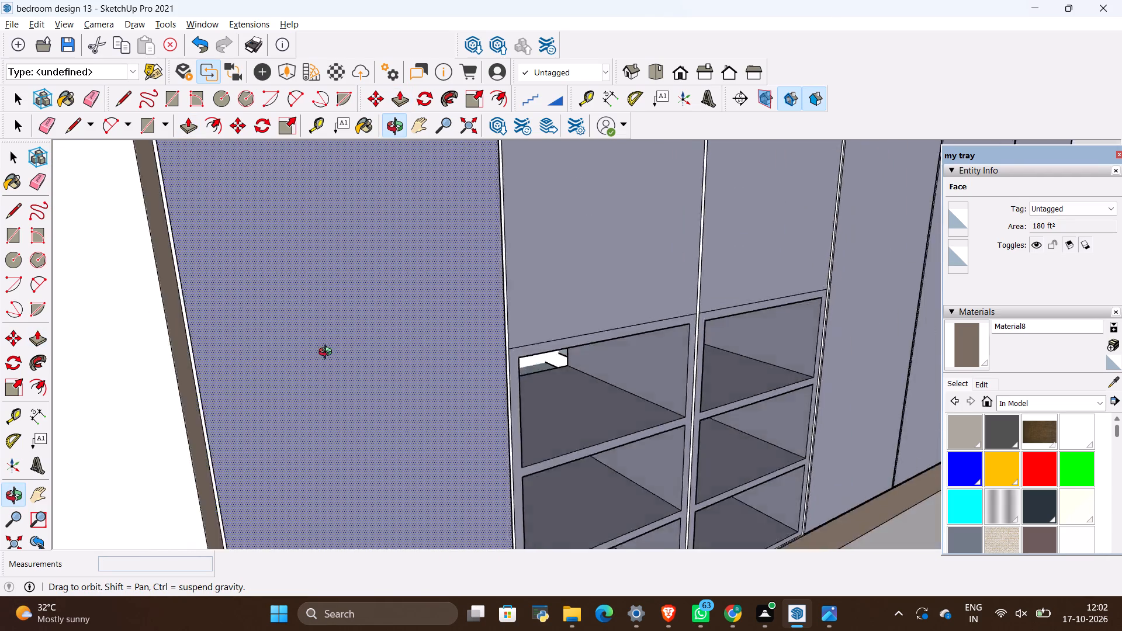
middle_drag(328, 353, 594, 273)
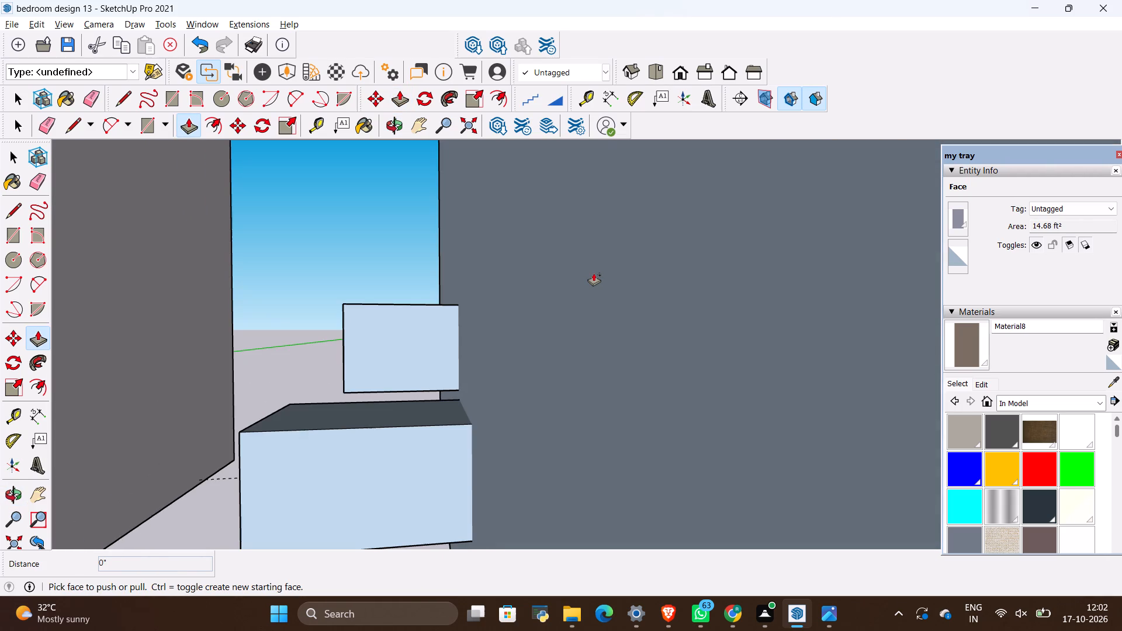
Undo the last six edits, including the recessing of every wardrobe opening except the upper-left one.
key(alt+BackSpace)
key(alt+BackSpace)
key(alt+BackSpace)
key(alt+BackSpace)
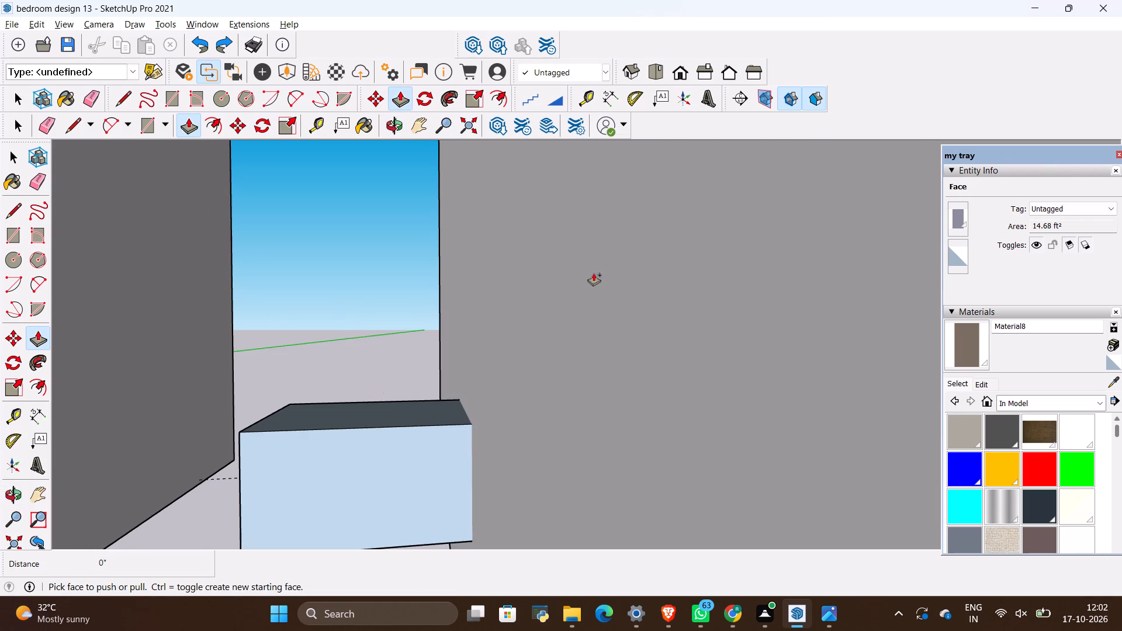
key(alt+BackSpace)
key(alt+BackSpace)
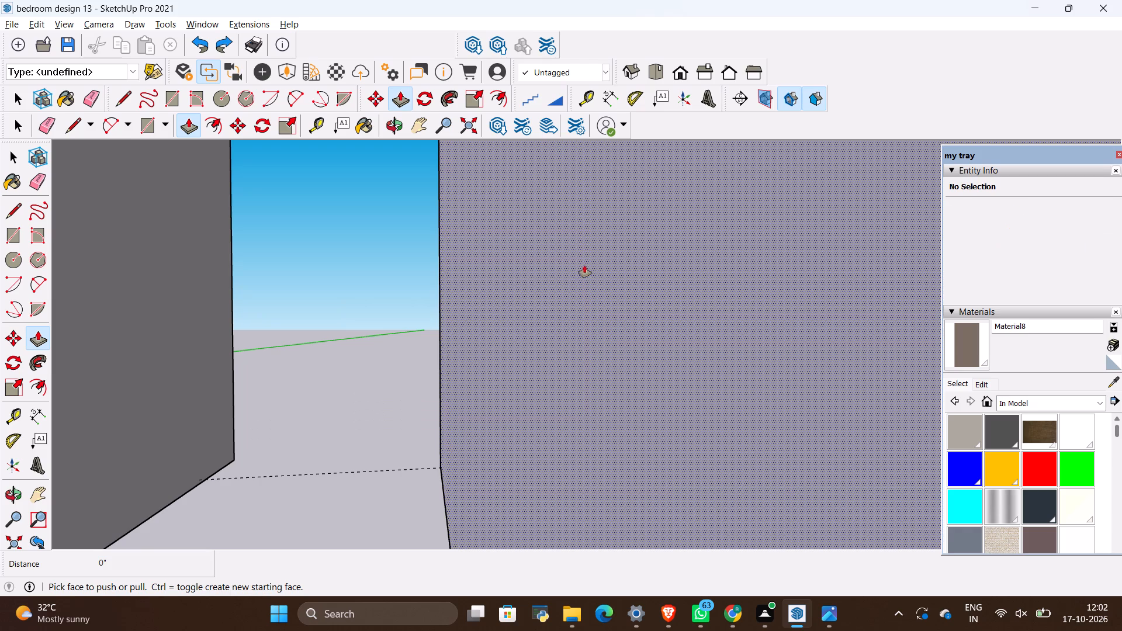
Examine the wardrobe front up close, focusing on the recessed upper-left opening and the protruding panel below it.
scroll(548, 280, down, 5)
middle_drag(699, 298, 495, 252)
scroll(487, 246, down, 11)
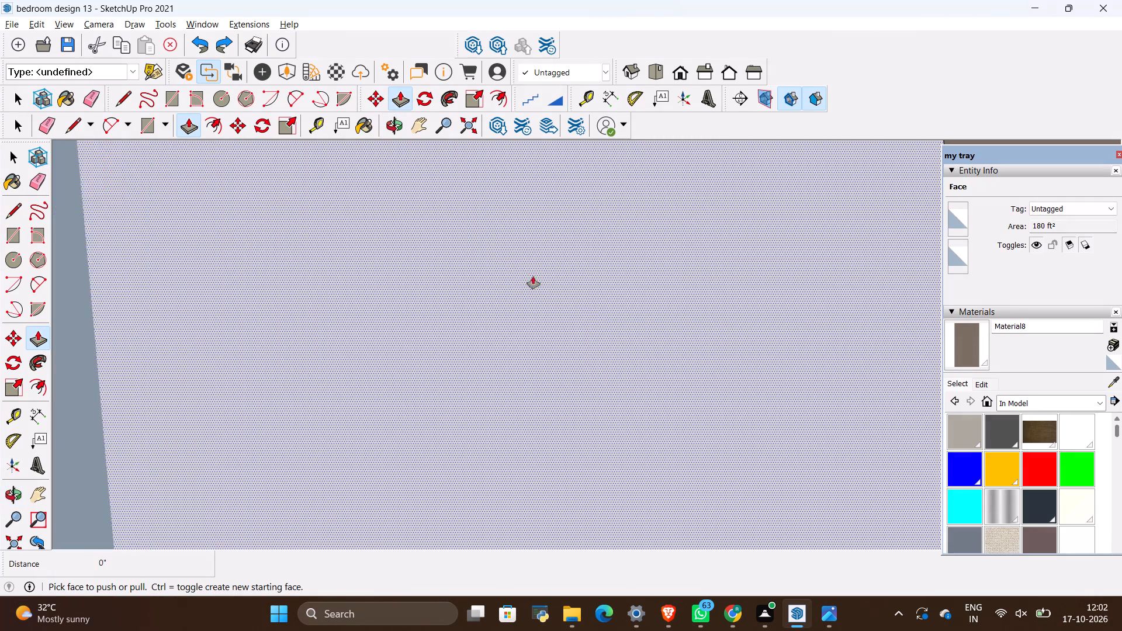
scroll(533, 276, down, 20)
scroll(533, 276, down, 12)
middle_drag(689, 248, 664, 293)
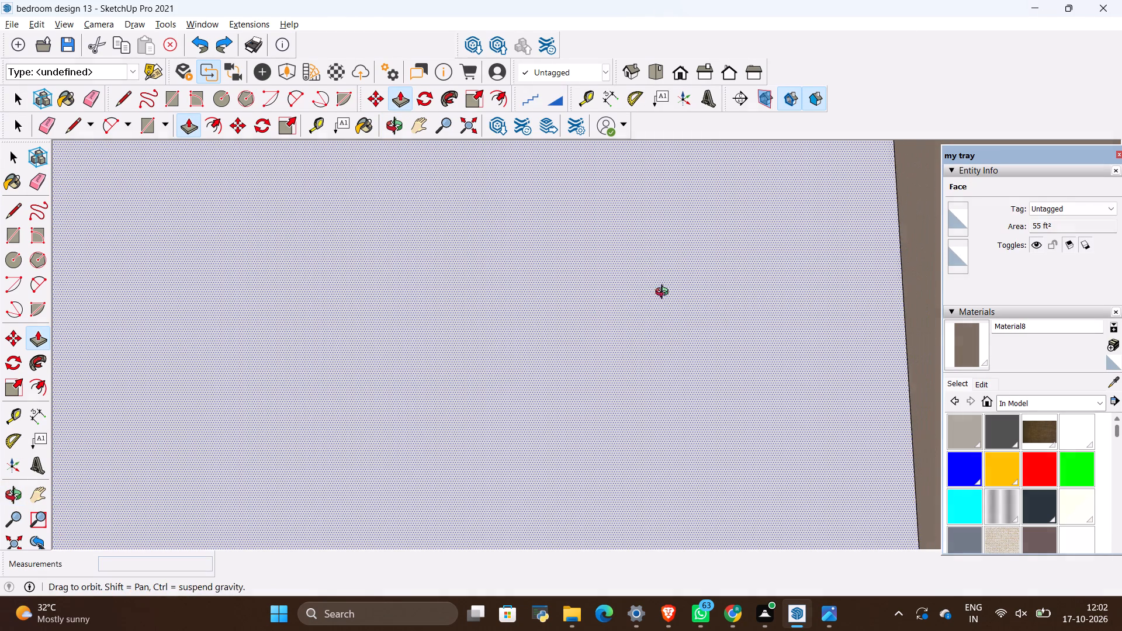
middle_drag(664, 293, 615, 450)
scroll(615, 450, down, 20)
scroll(615, 450, down, 8)
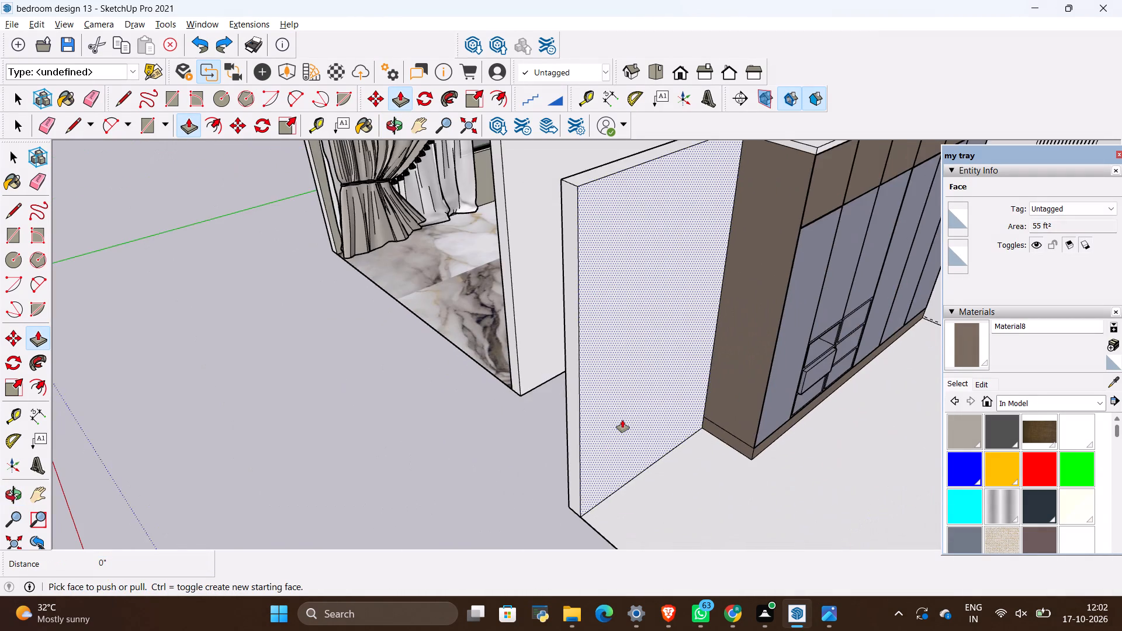
scroll(622, 420, down, 7)
middle_drag(806, 384, 688, 349)
scroll(736, 377, up, 9)
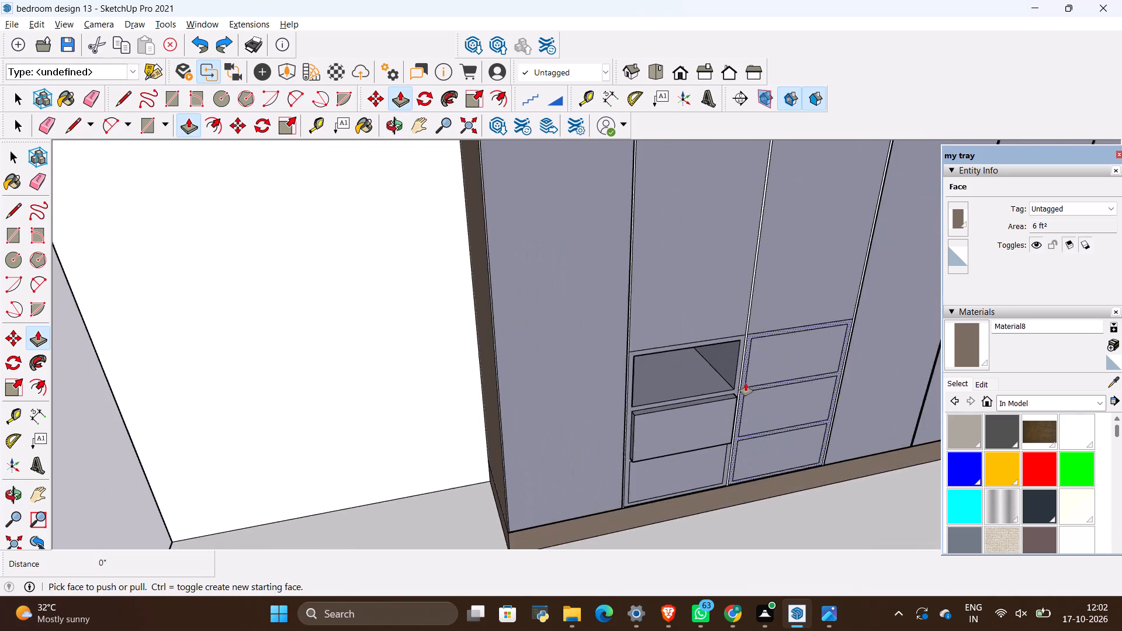
scroll(746, 383, up, 5)
middle_drag(765, 452, 721, 386)
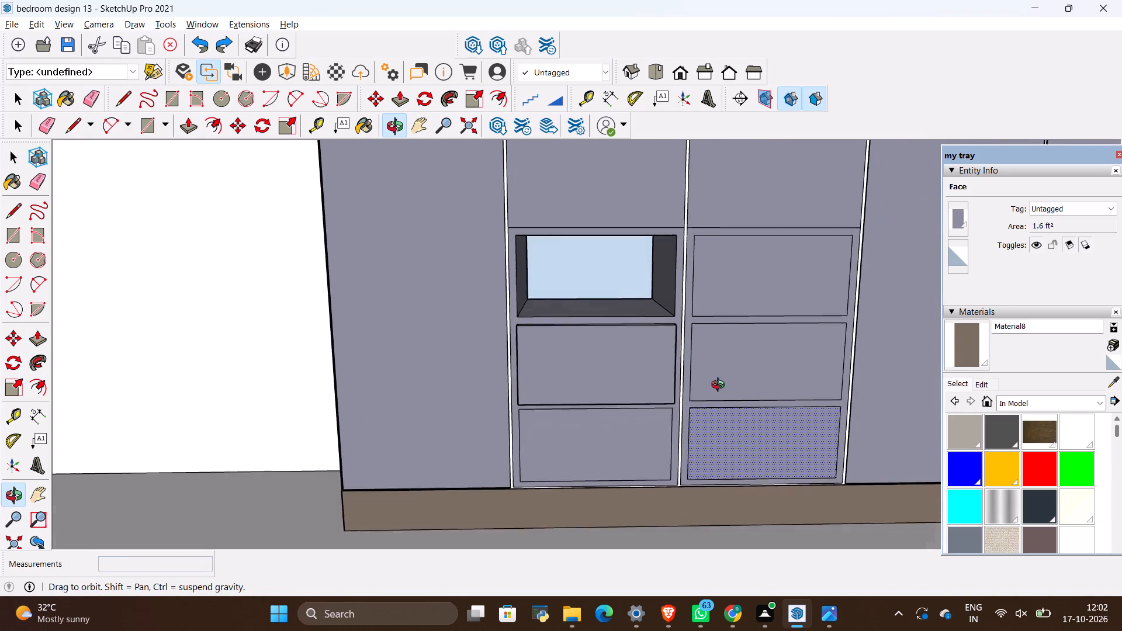
middle_drag(721, 386, 709, 390)
scroll(687, 337, up, 4)
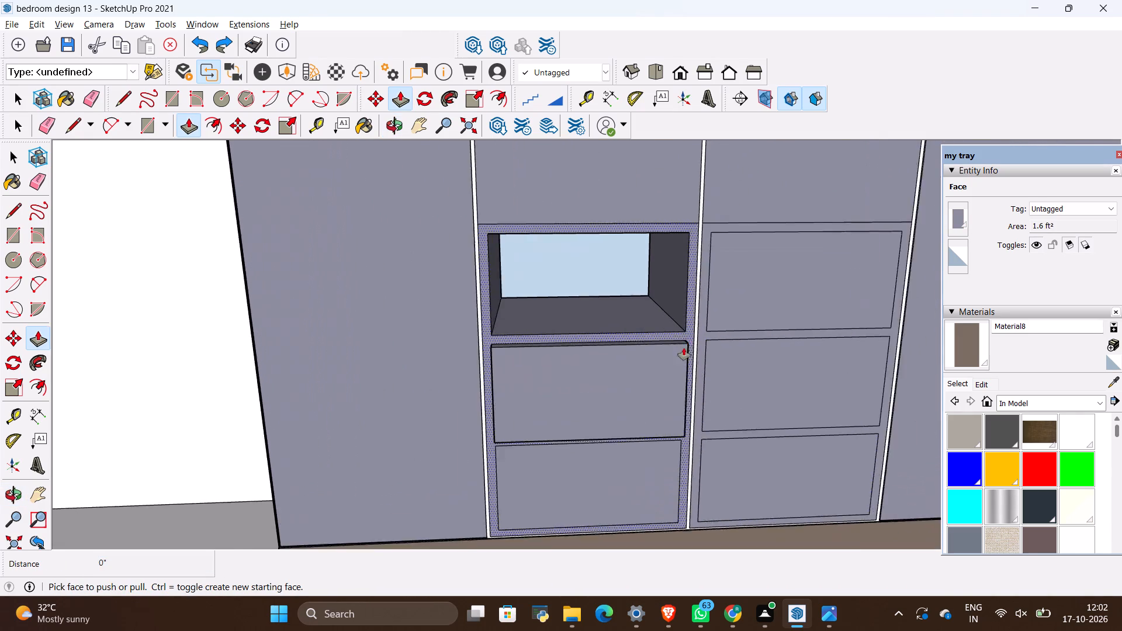
scroll(684, 348, up, 10)
scroll(653, 358, down, 12)
middle_drag(588, 355, 599, 363)
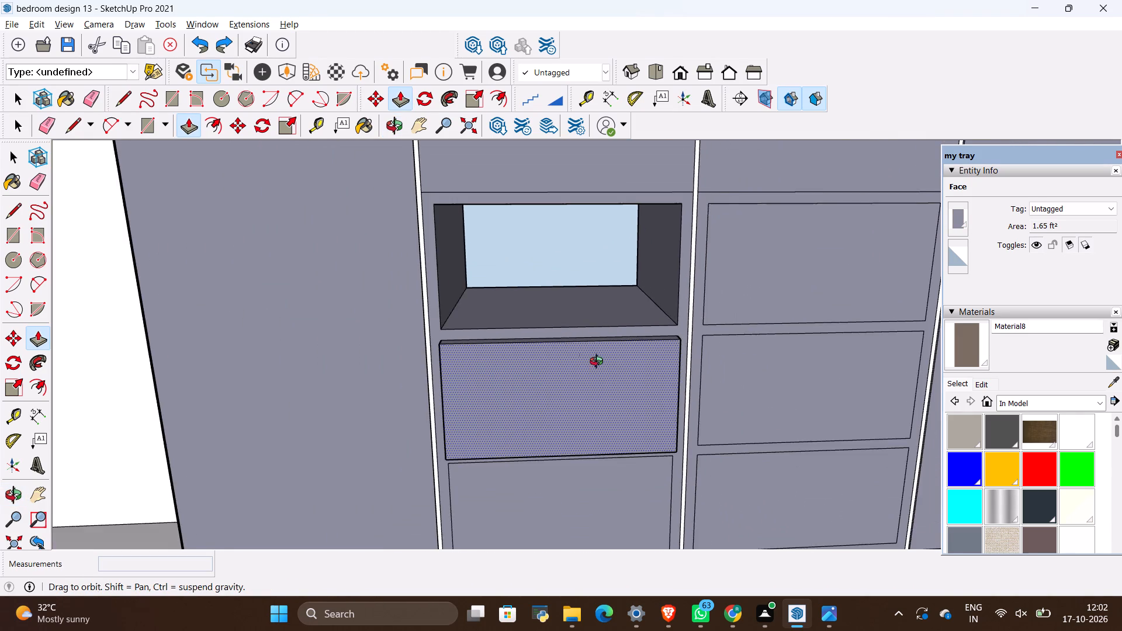
middle_drag(599, 363, 686, 311)
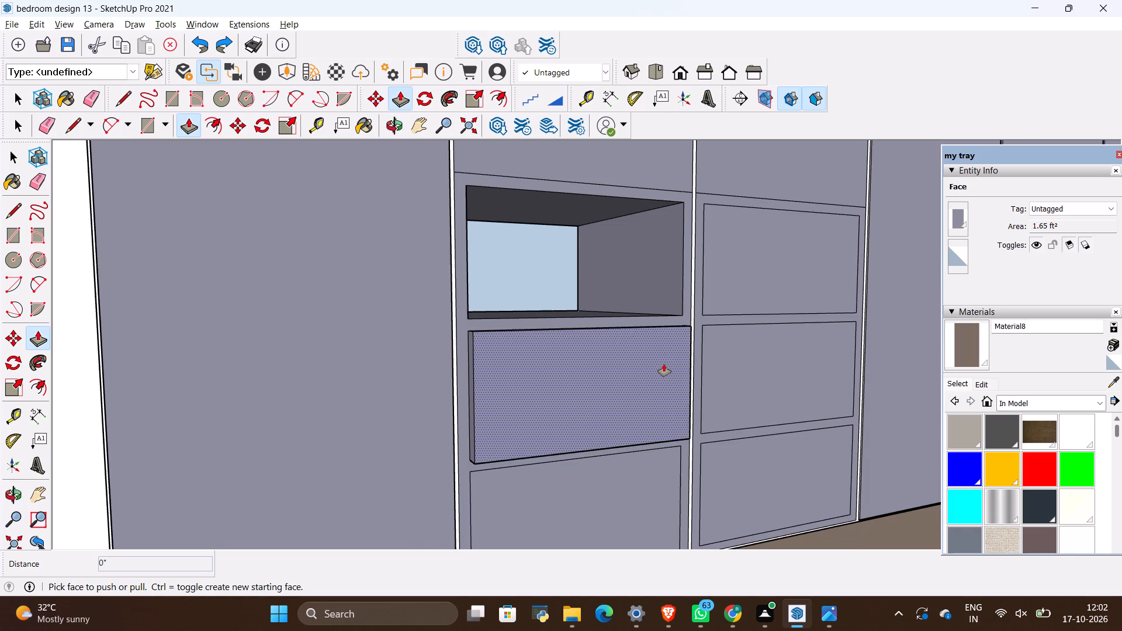
scroll(642, 326, up, 16)
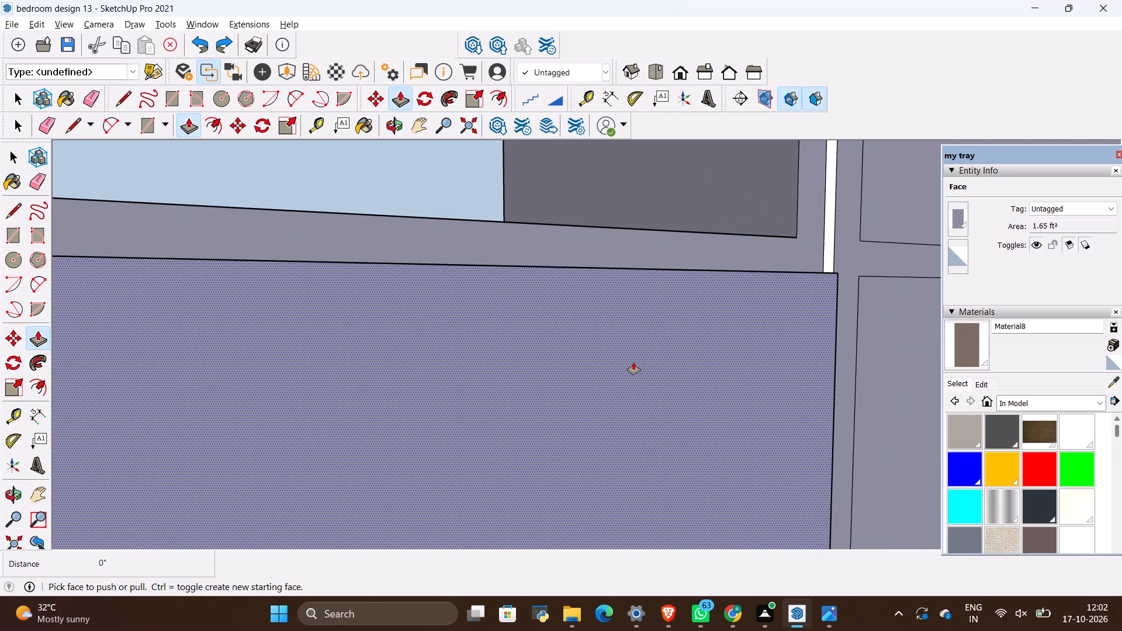
scroll(633, 362, down, 12)
middle_drag(670, 272, 667, 302)
scroll(669, 300, down, 5)
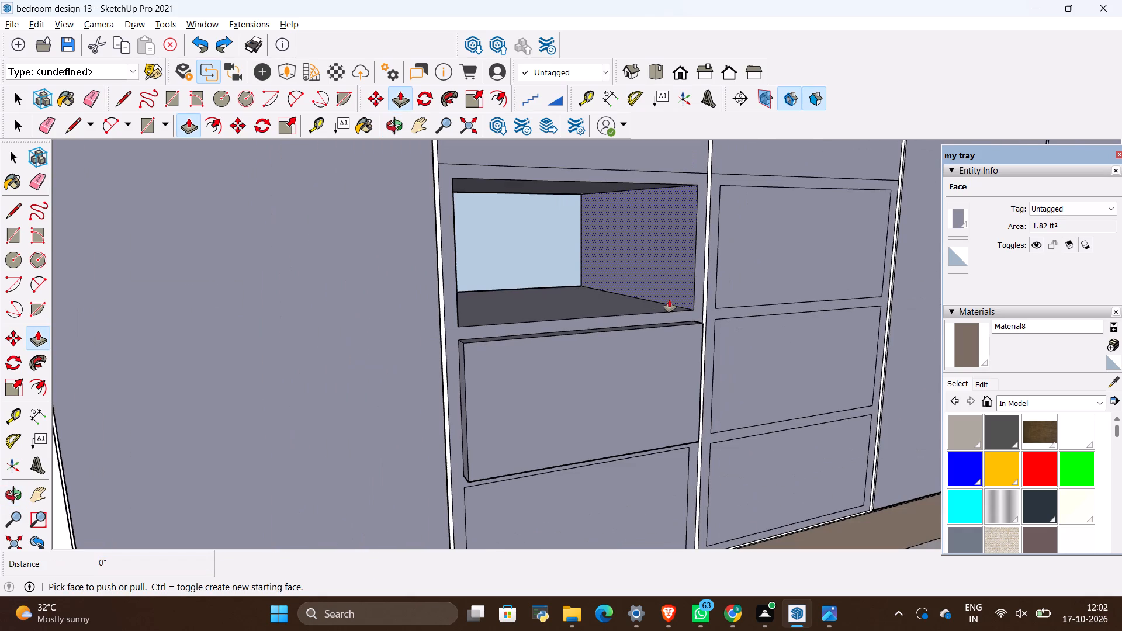
Push the protruding panel below the upper-left opening back flush with the surrounding shutter frame.
key(p)
click(656, 355)
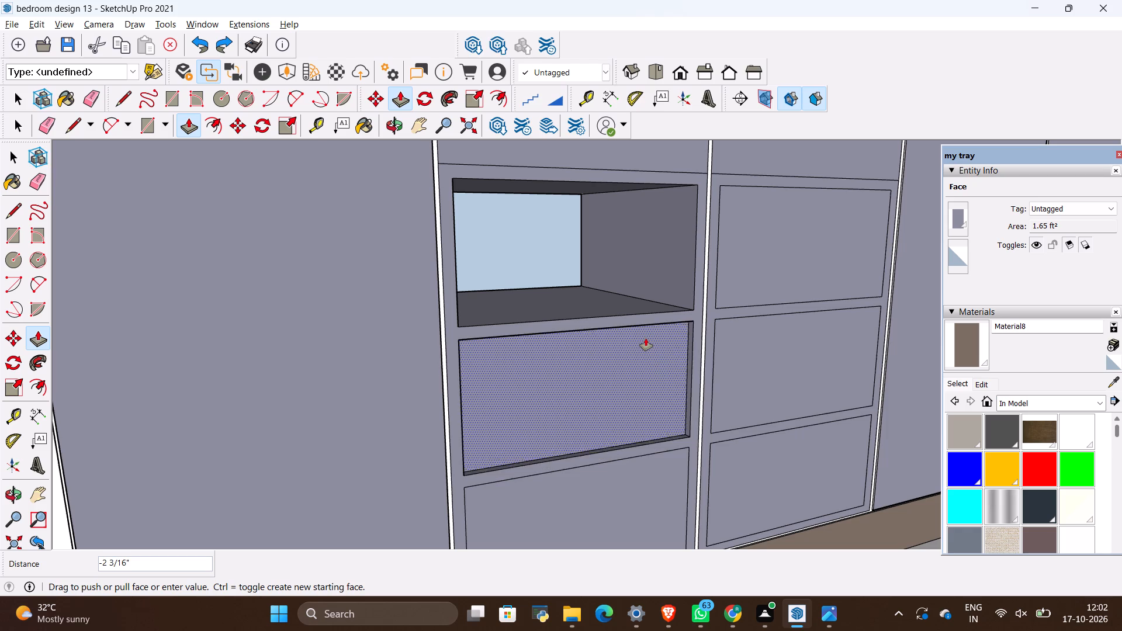
click(600, 316)
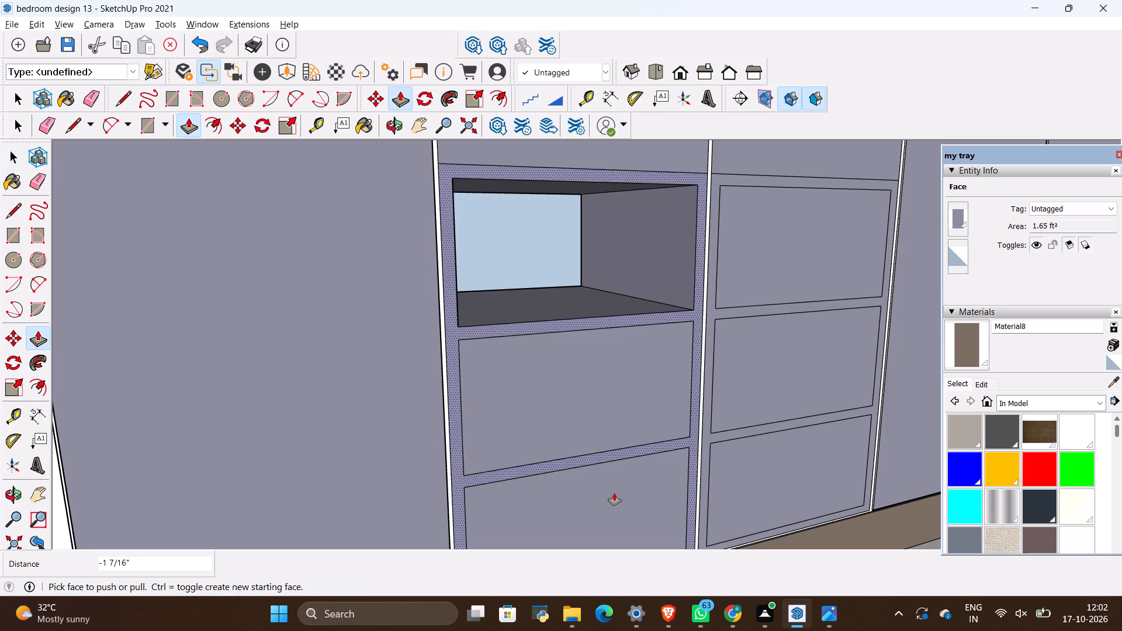
Pull the panel below the upper-left opening outward by 0.18" from the shutter frame.
click(612, 413)
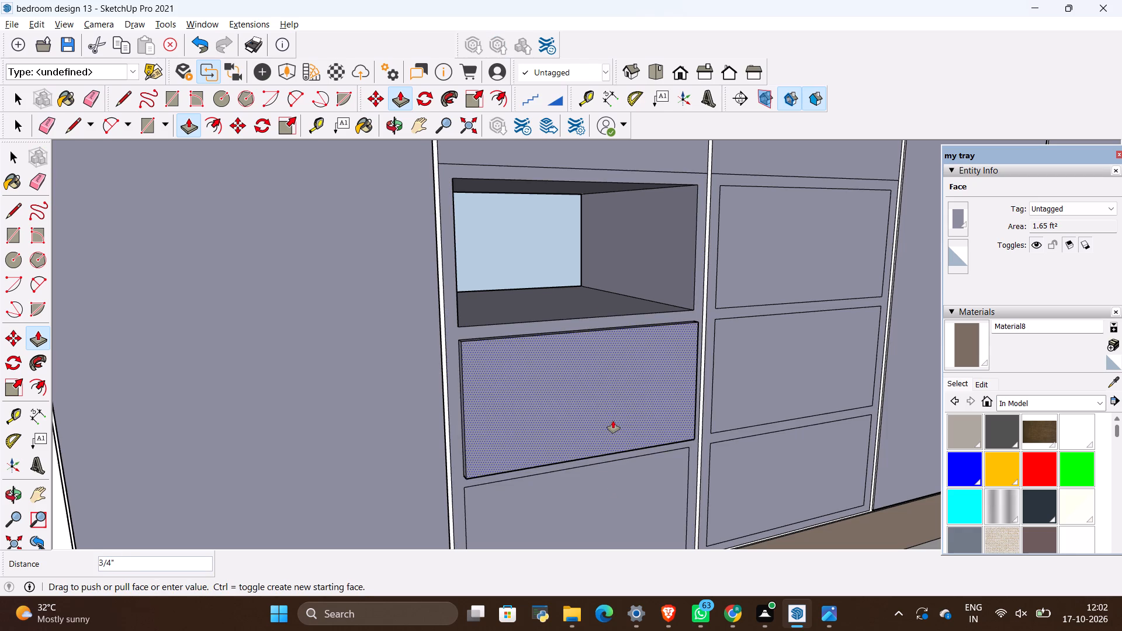
key(BackSpace)
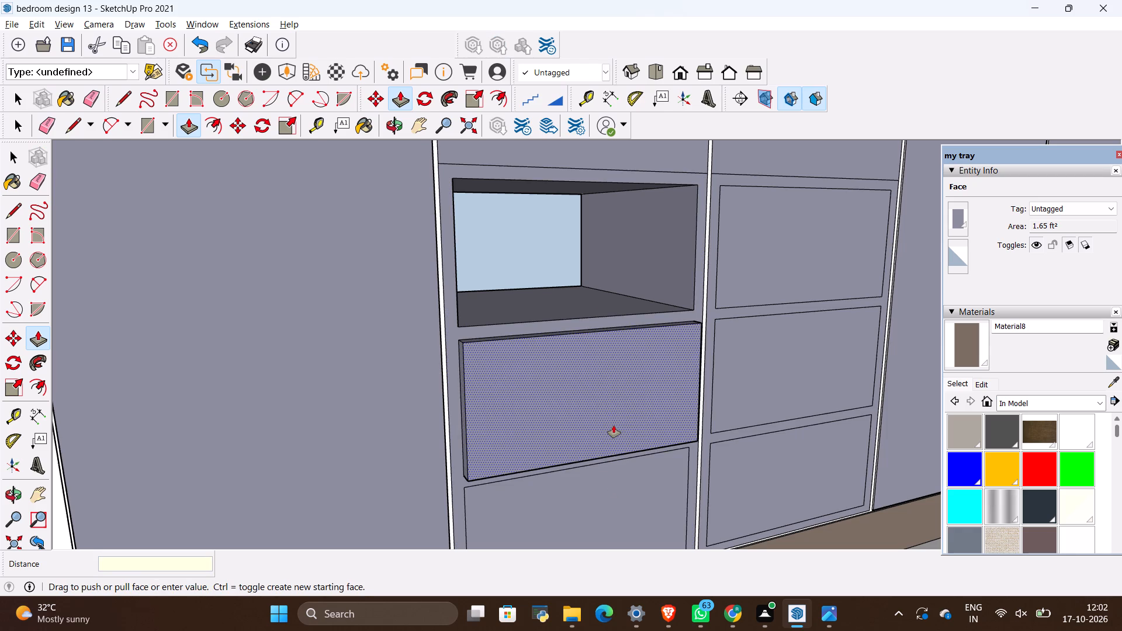
text(.18")
key(Return)
Push/Pull the remaining three lower drawer-like panels about 3/16", matching the offset panel below the left niche.
scroll(615, 401, up, 9)
middle_drag(684, 295, 704, 382)
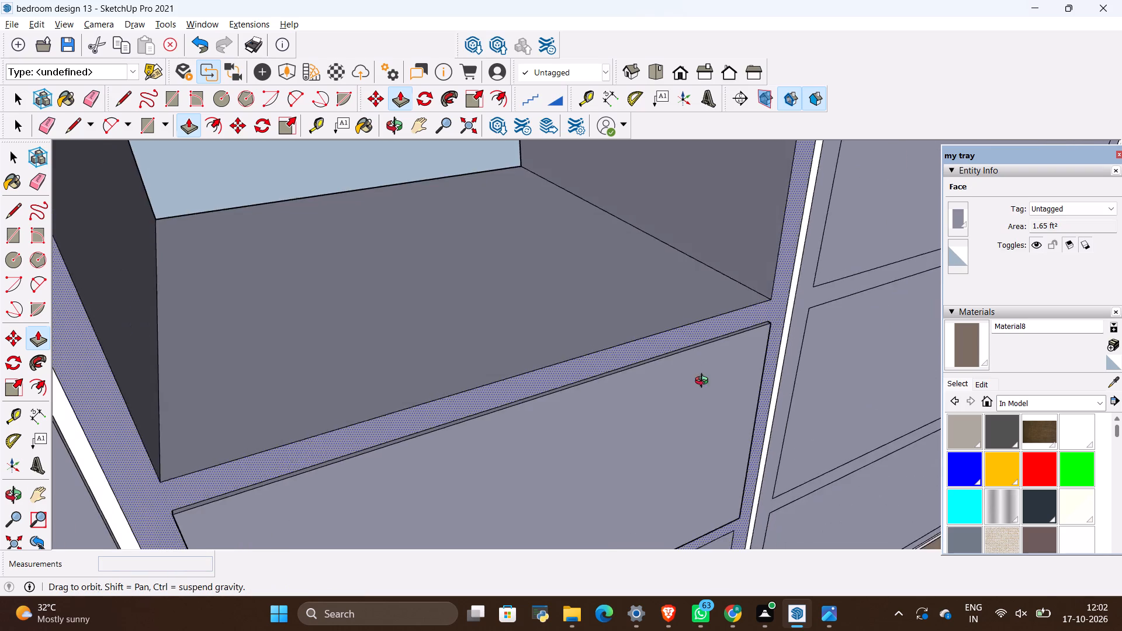
middle_drag(704, 382, 710, 414)
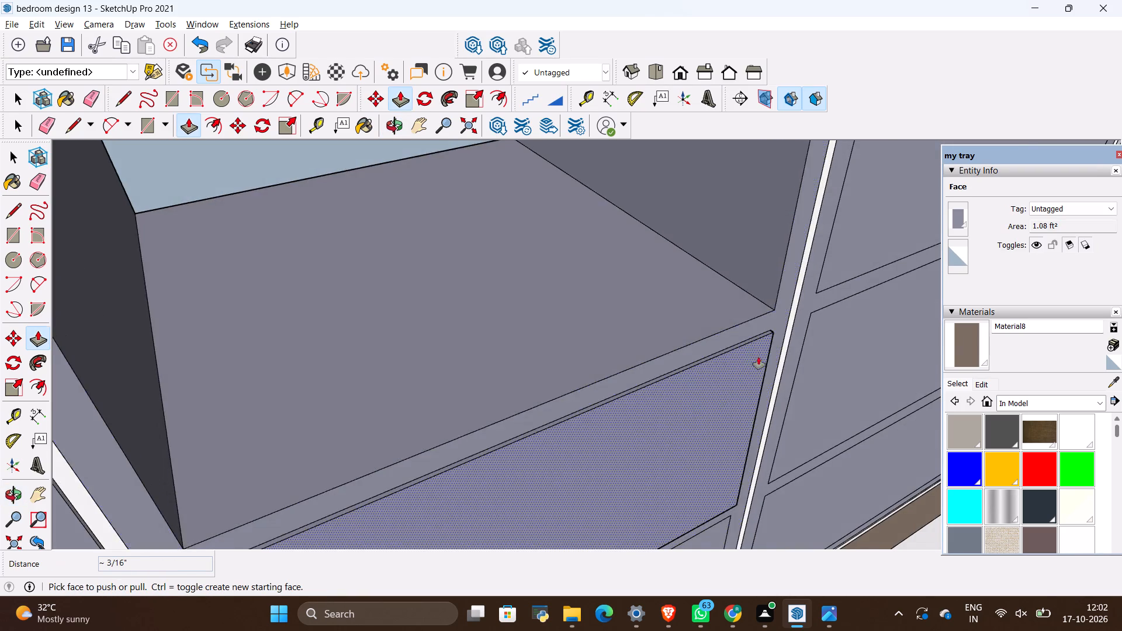
scroll(765, 350, down, 20)
scroll(765, 350, down, 14)
middle_drag(887, 310, 896, 304)
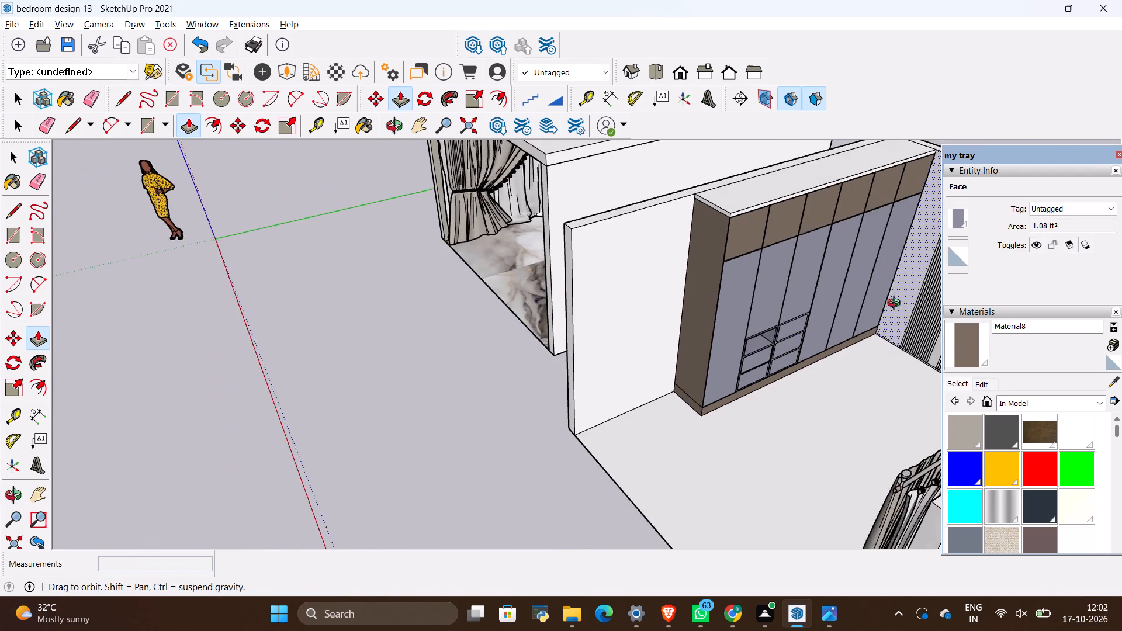
middle_drag(896, 304, 909, 230)
scroll(877, 235, up, 16)
scroll(710, 301, up, 6)
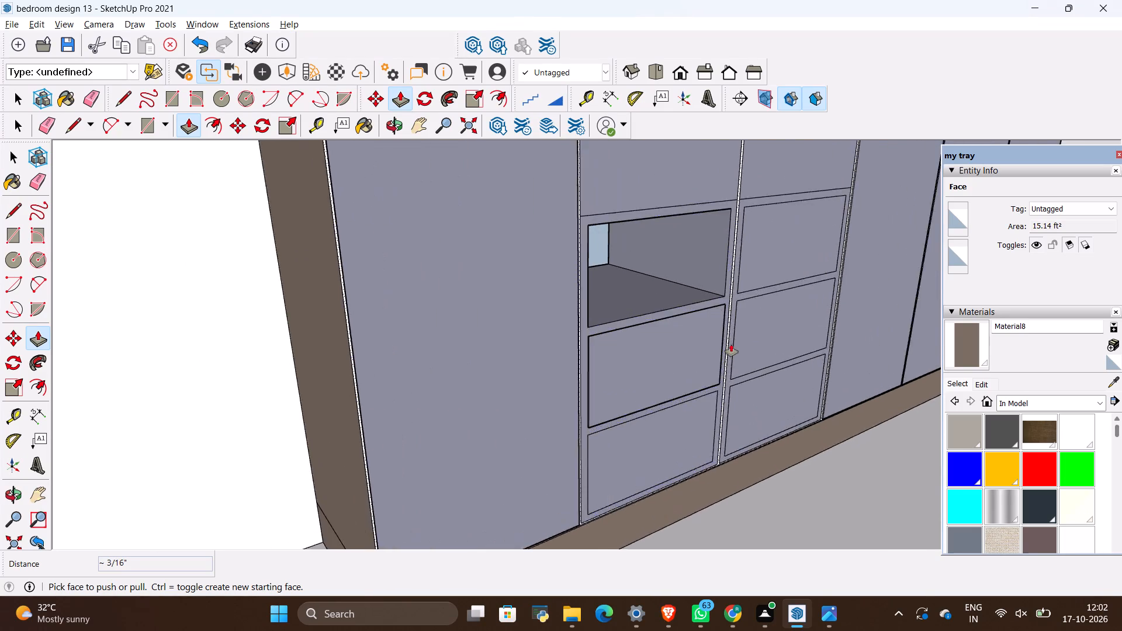
scroll(731, 344, up, 2)
click(660, 460)
click(645, 391)
click(753, 428)
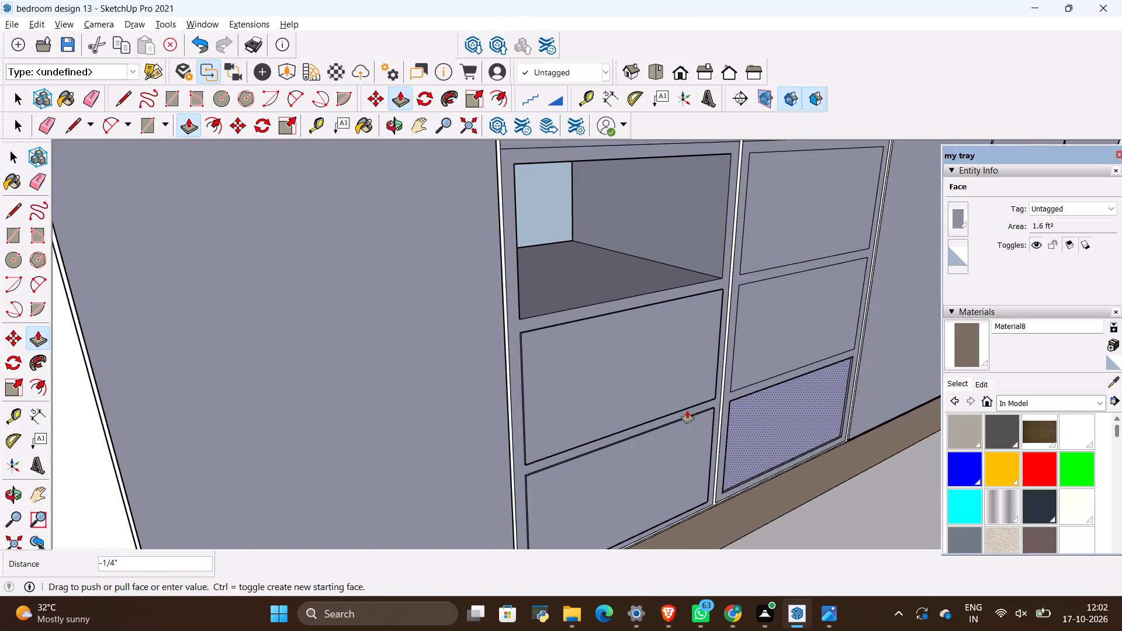
click(689, 438)
click(808, 322)
click(676, 344)
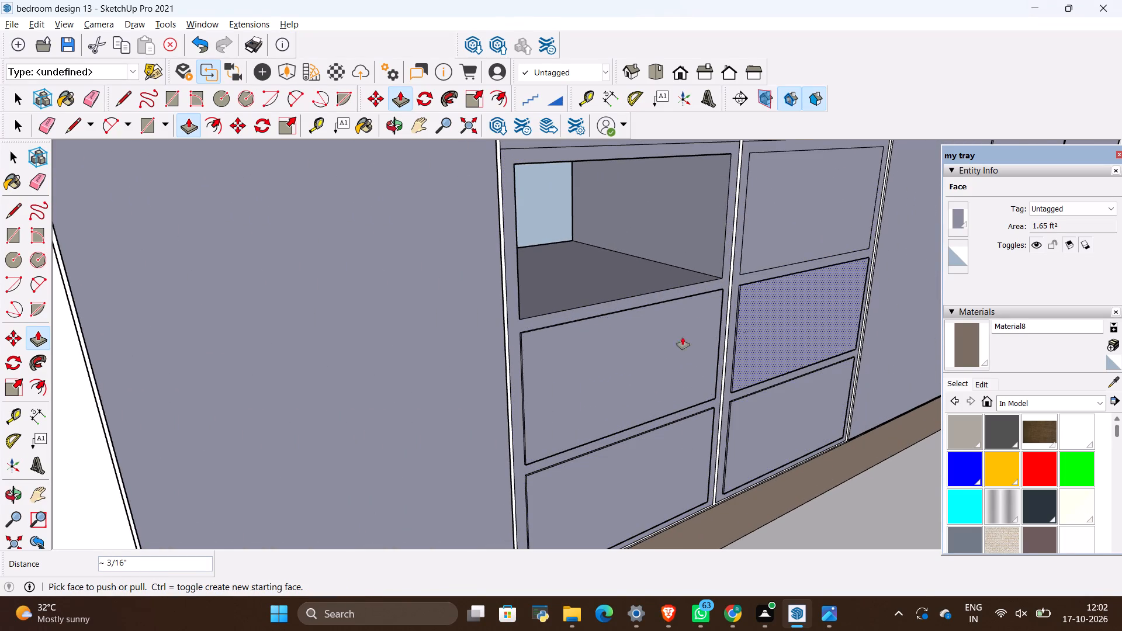
Recess the upper opening of the second middle shutter about 1' 11 13/16", matching the depth of the adjacent niche.
click(777, 216)
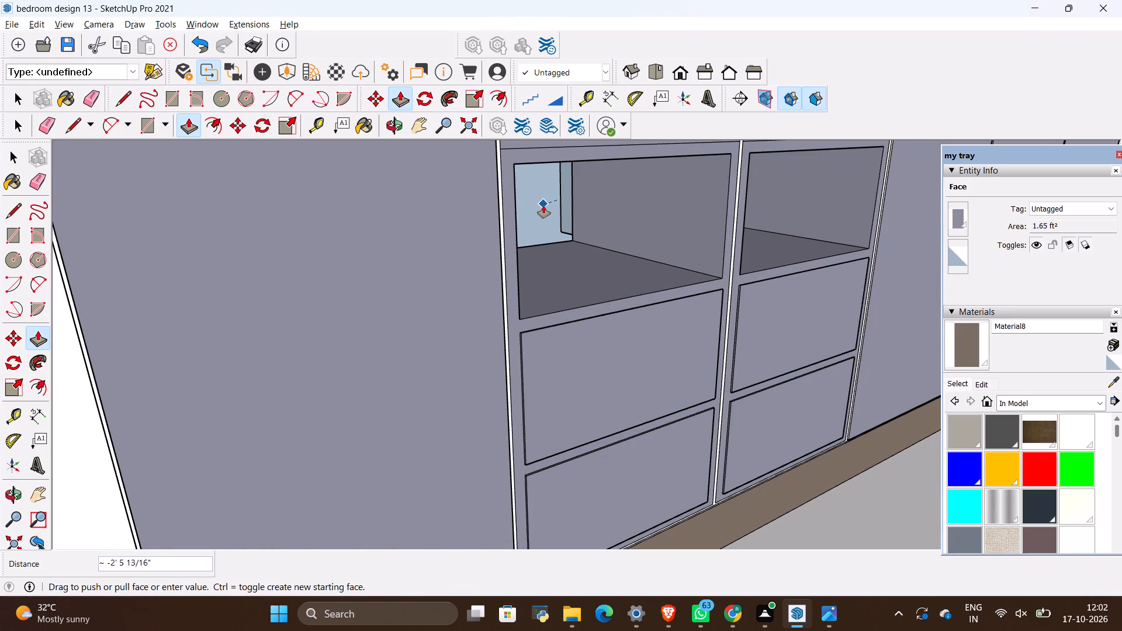
click(574, 234)
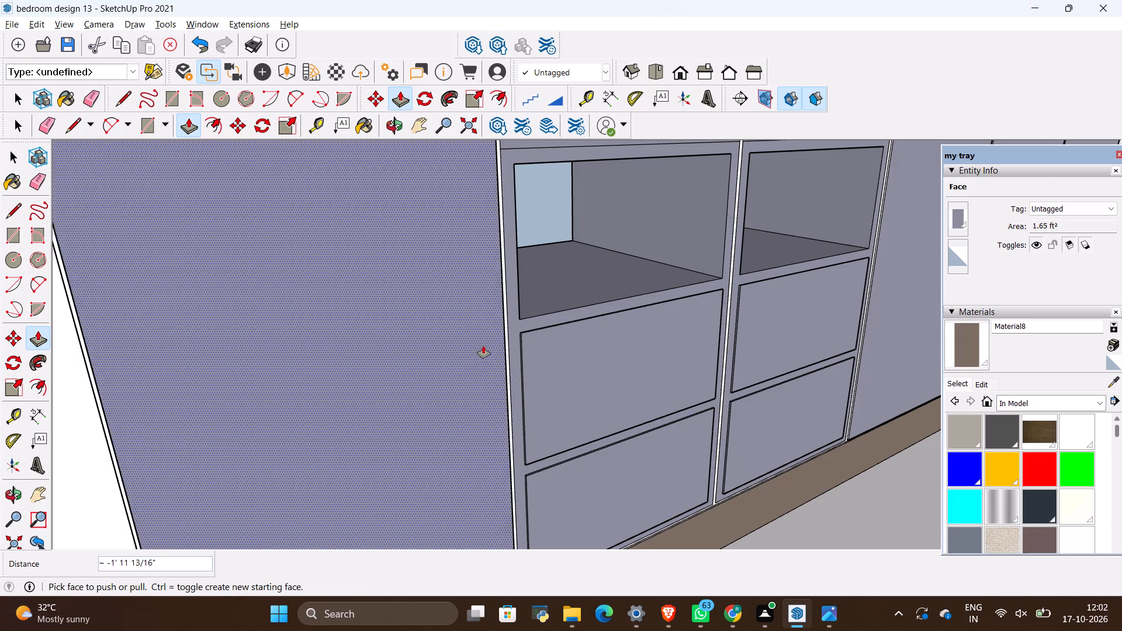
Examine the two niches and four drawer-like panels, and the whole wardrobe within the second bedroom.
scroll(497, 353, down, 3)
middle_drag(844, 327, 805, 316)
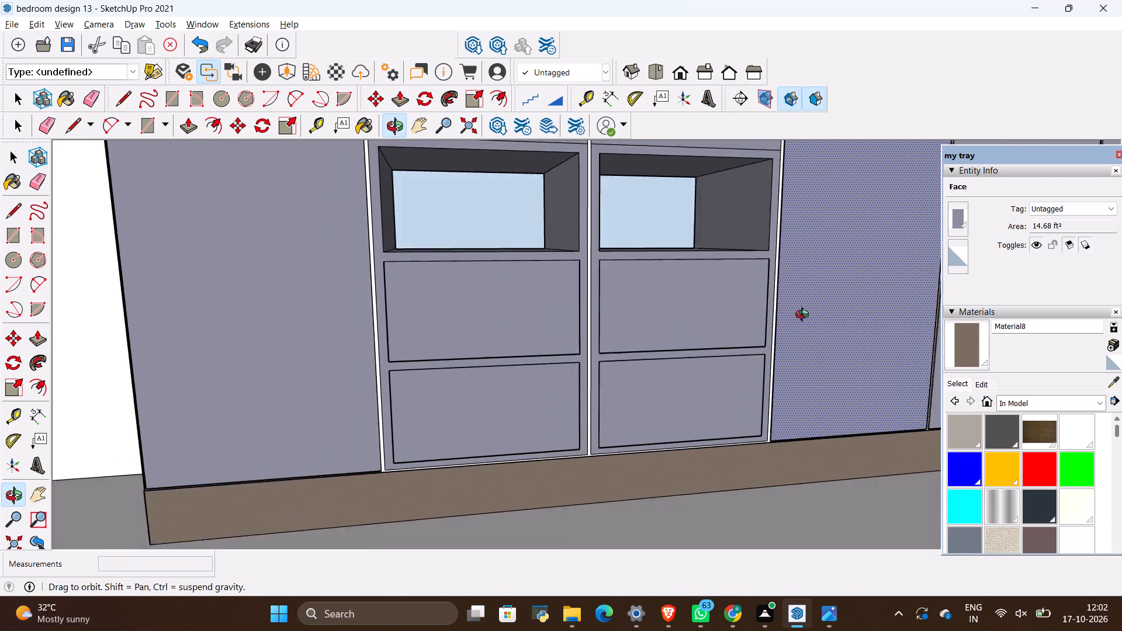
middle_drag(805, 316, 786, 315)
scroll(788, 315, down, 5)
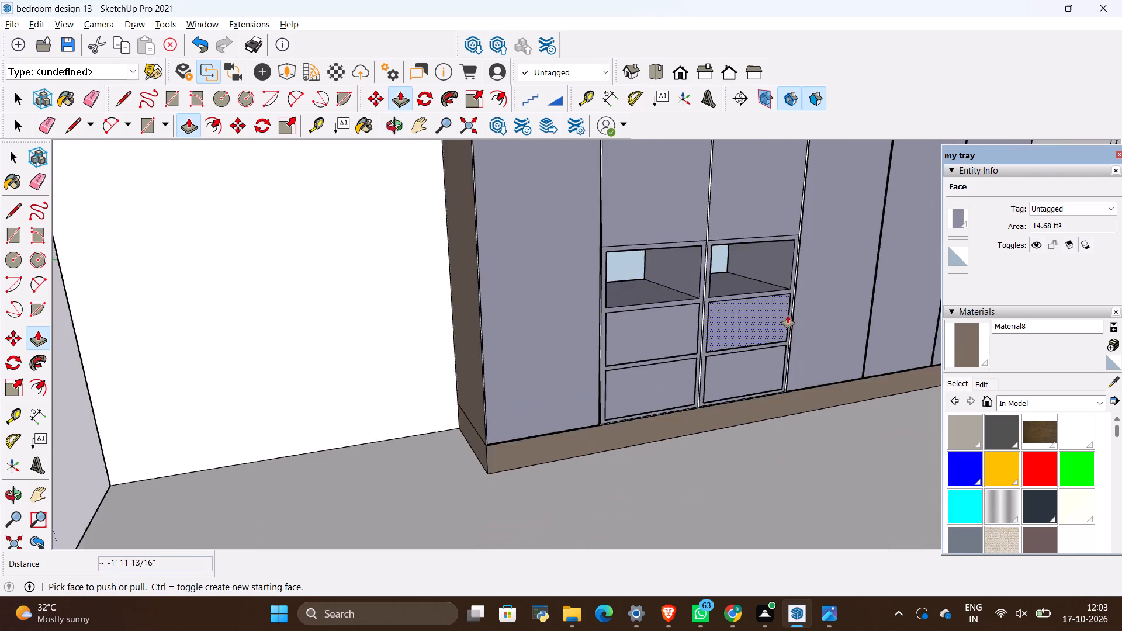
scroll(788, 315, down, 14)
middle_drag(463, 262, 677, 435)
scroll(685, 421, down, 10)
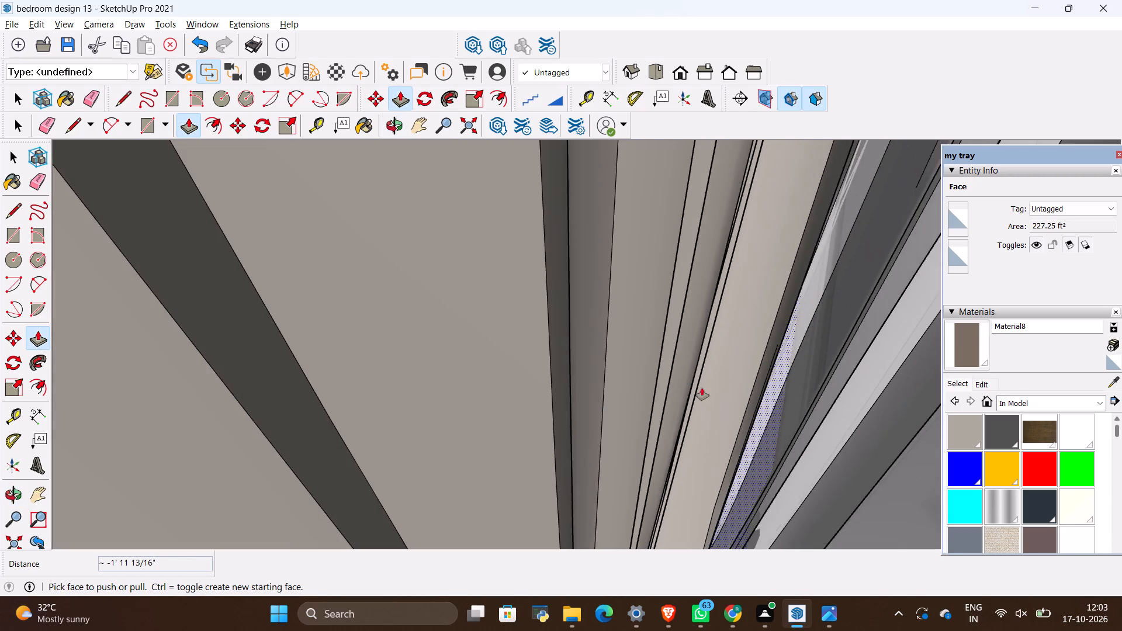
scroll(702, 388, down, 20)
scroll(702, 388, down, 15)
scroll(487, 310, down, 3)
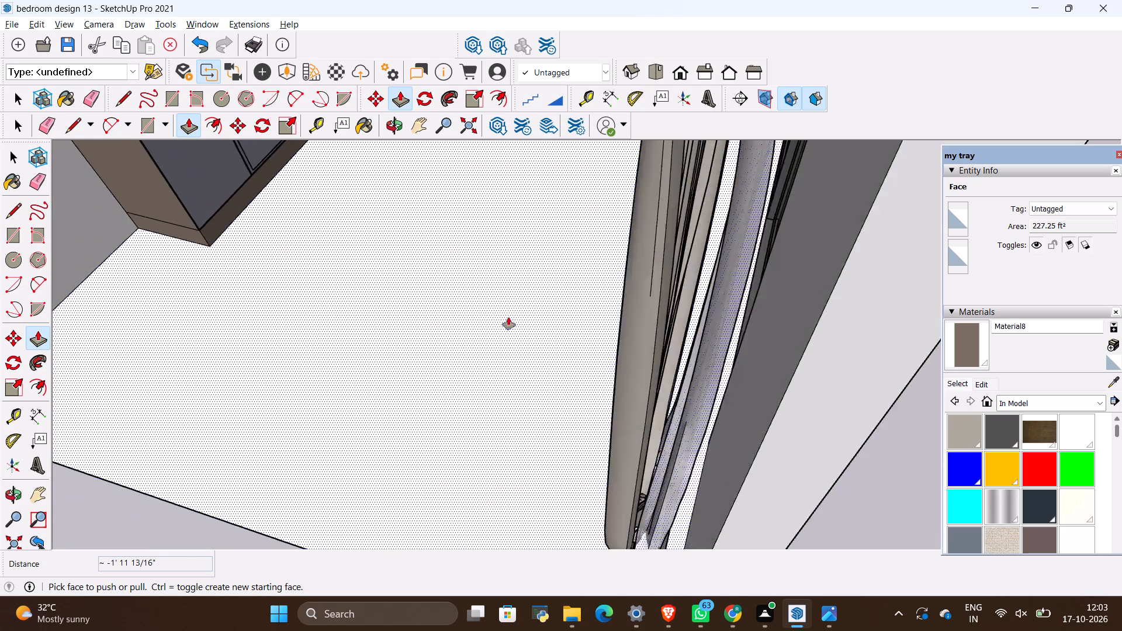
scroll(508, 317, down, 16)
middle_drag(500, 360, 435, 325)
scroll(451, 325, down, 1)
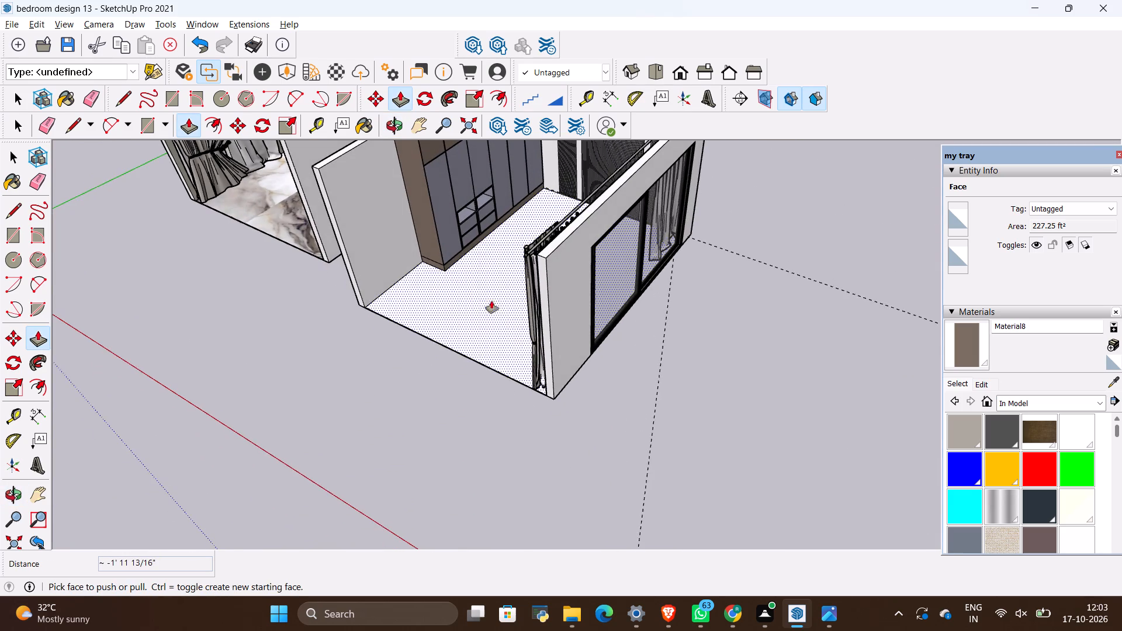
shift+middle_drag(491, 301, 476, 447)
middle_drag(473, 424, 518, 275)
scroll(497, 292, up, 4)
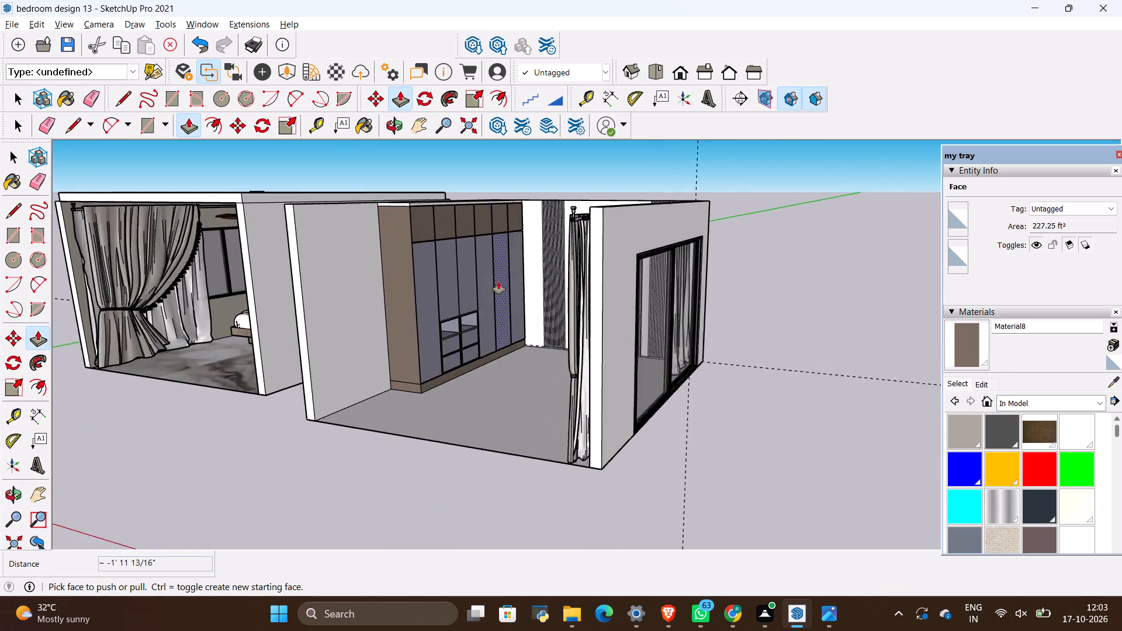
scroll(498, 282, up, 7)
scroll(486, 304, down, 5)
middle_drag(501, 324, 535, 300)
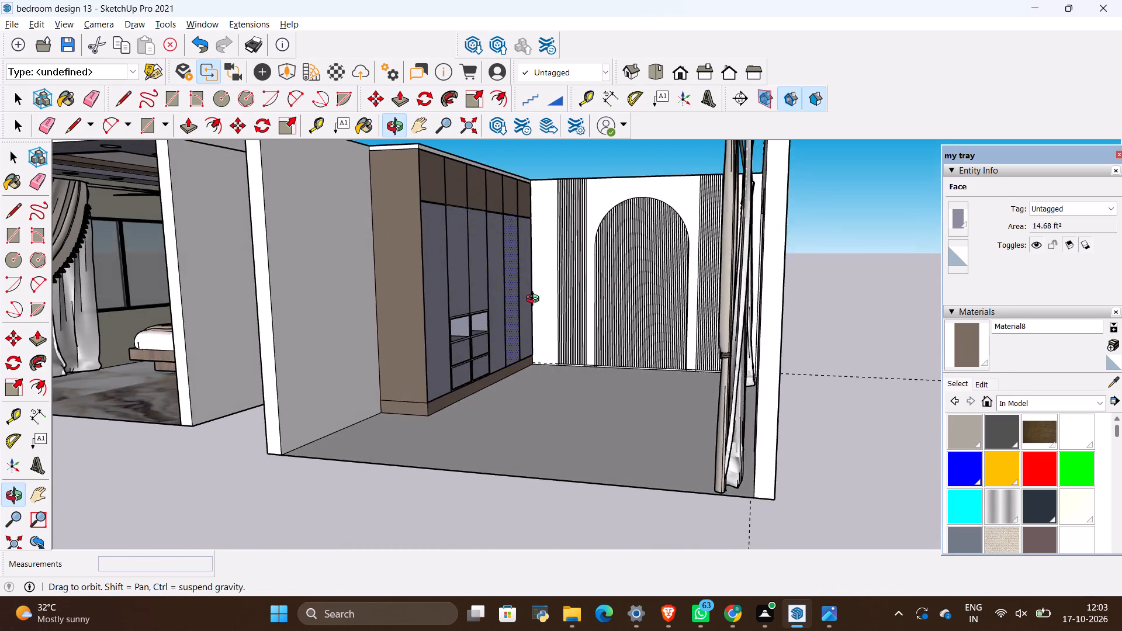
middle_drag(535, 300, 508, 305)
scroll(572, 203, up, 3)
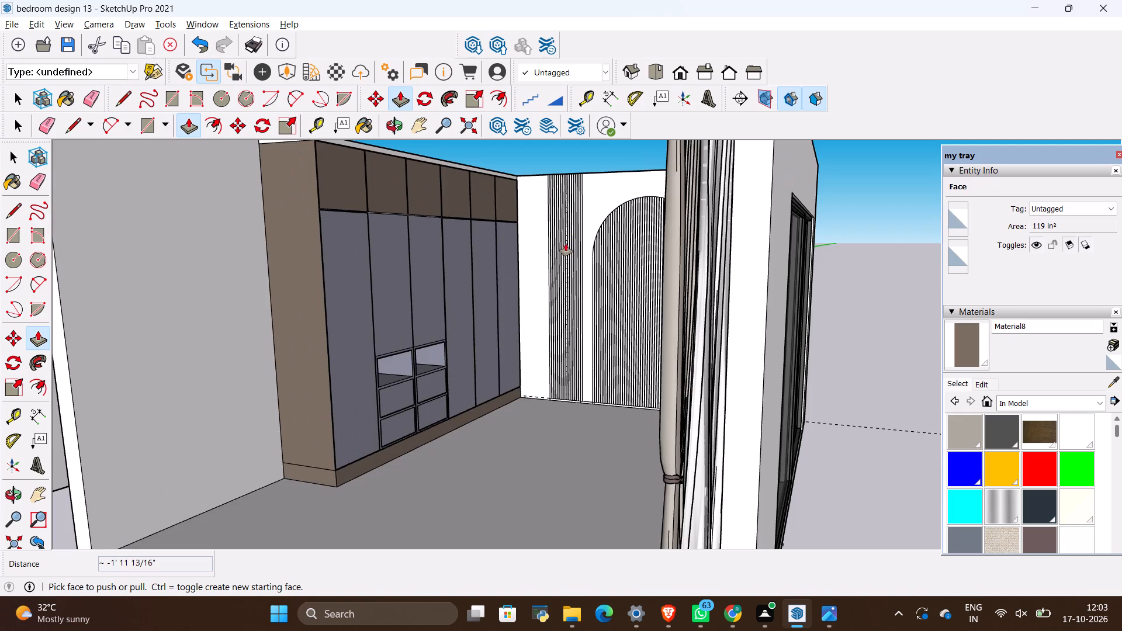
Examine the second bedroom from its open side, focusing on the fluted arched headboard wall and the curtained window.
middle_drag(566, 248, 591, 217)
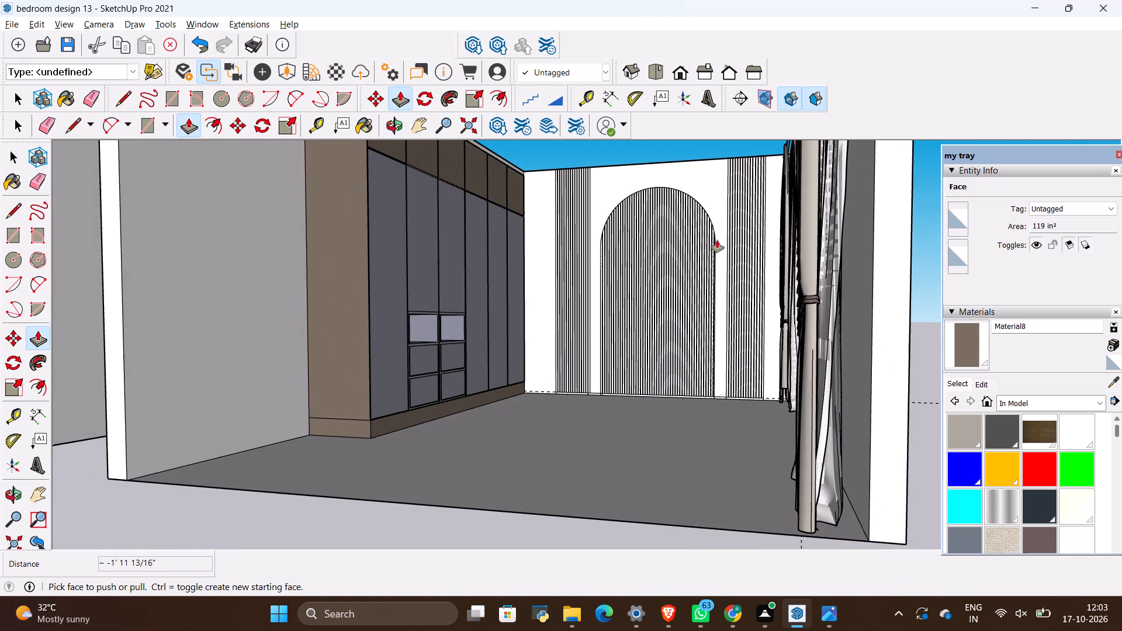
scroll(230, 240, down, 4)
scroll(277, 258, down, 4)
middle_drag(475, 221, 607, 265)
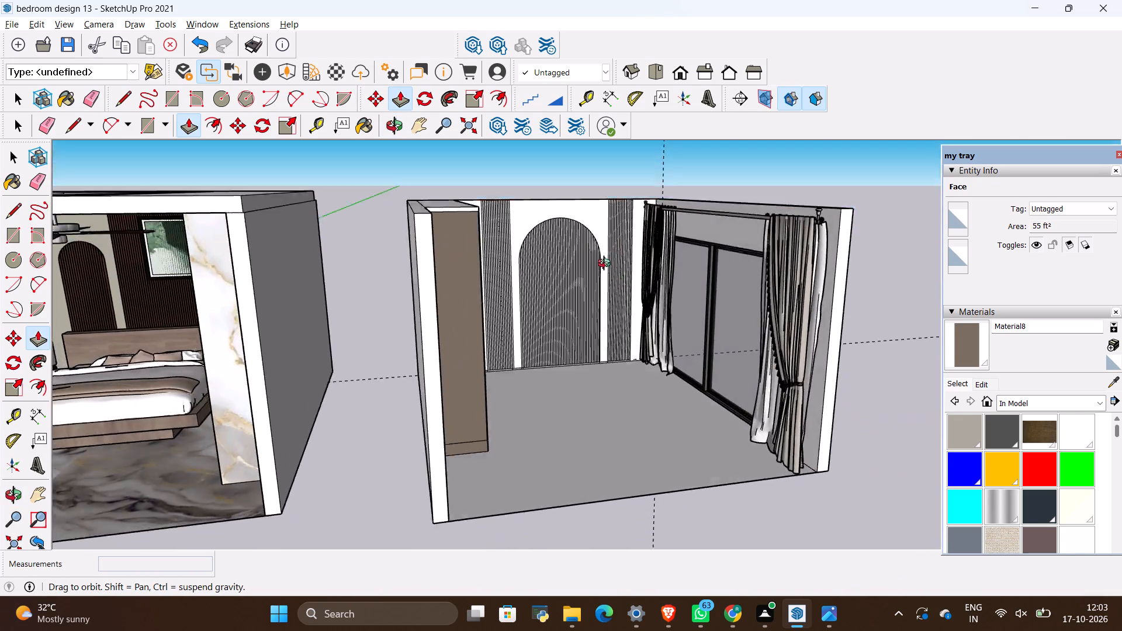
middle_drag(607, 265, 577, 251)
scroll(577, 250, down, 1)
scroll(588, 253, up, 9)
scroll(503, 264, down, 4)
middle_drag(633, 330, 633, 327)
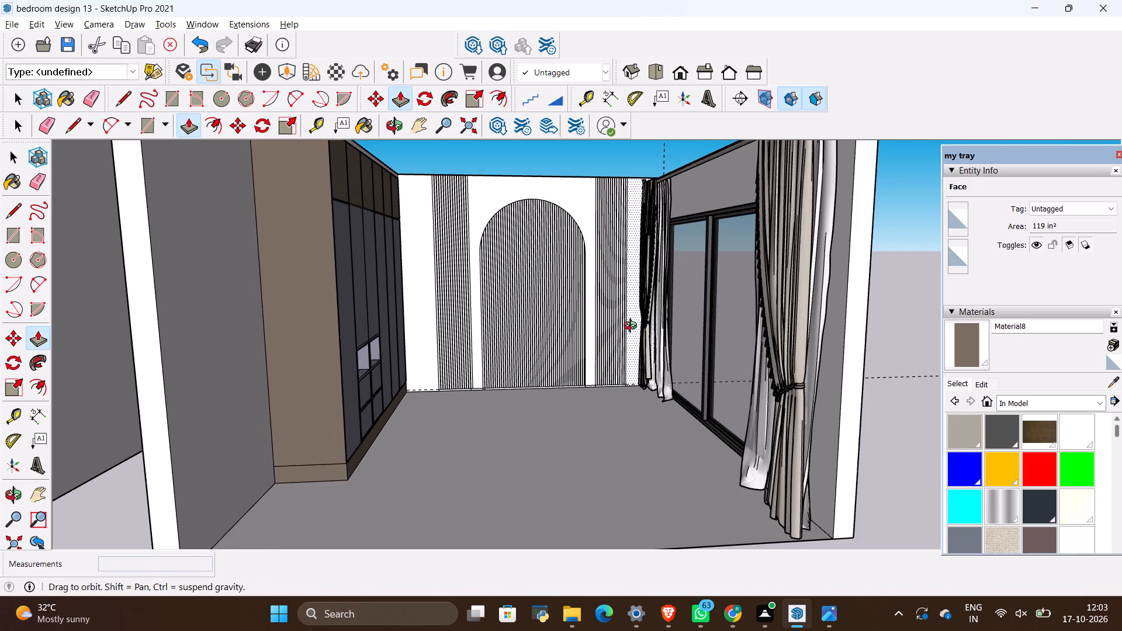
middle_drag(633, 327, 632, 325)
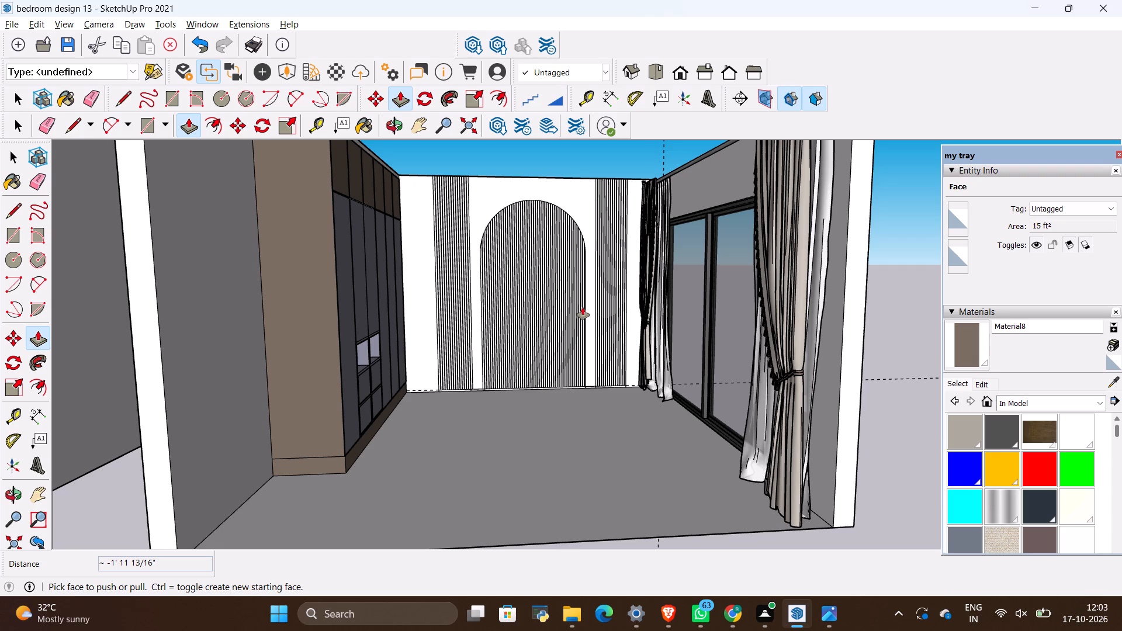
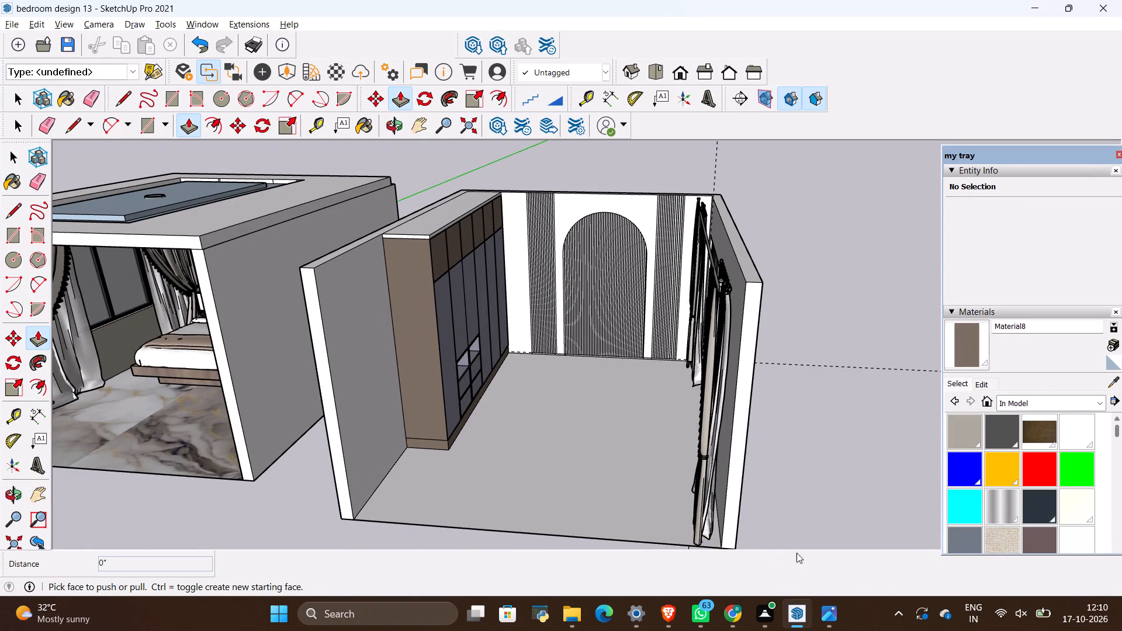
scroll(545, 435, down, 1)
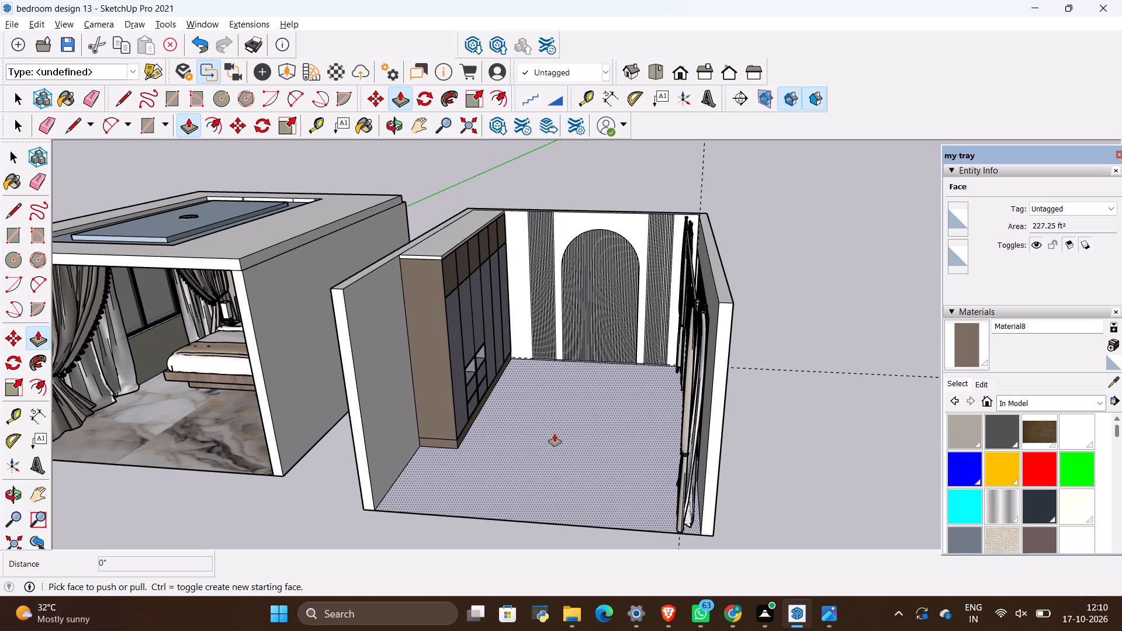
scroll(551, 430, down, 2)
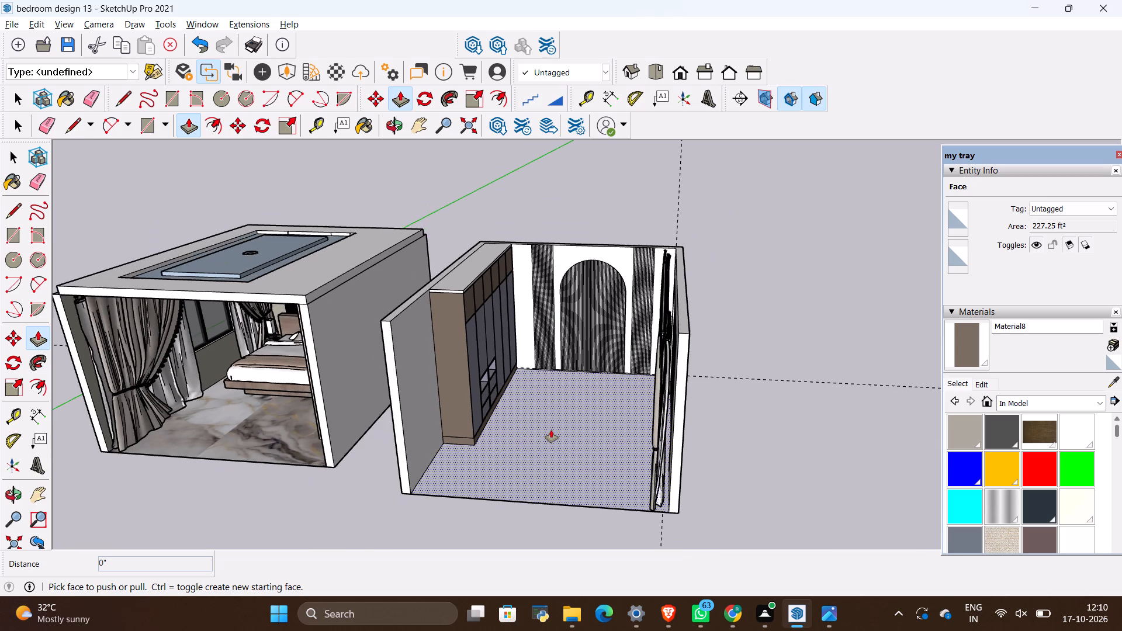
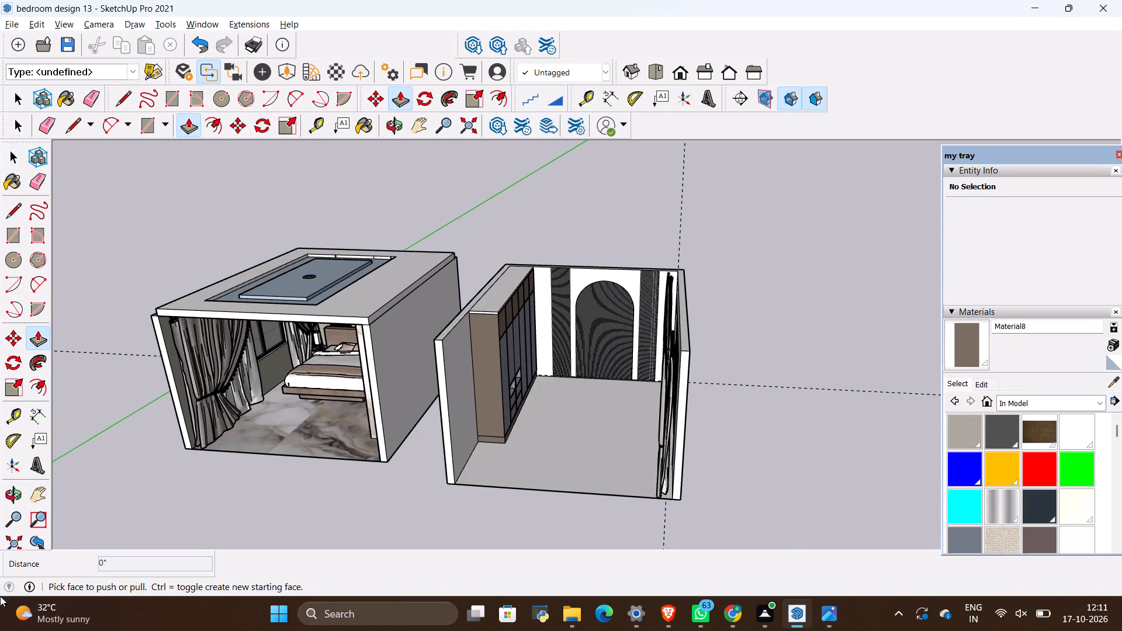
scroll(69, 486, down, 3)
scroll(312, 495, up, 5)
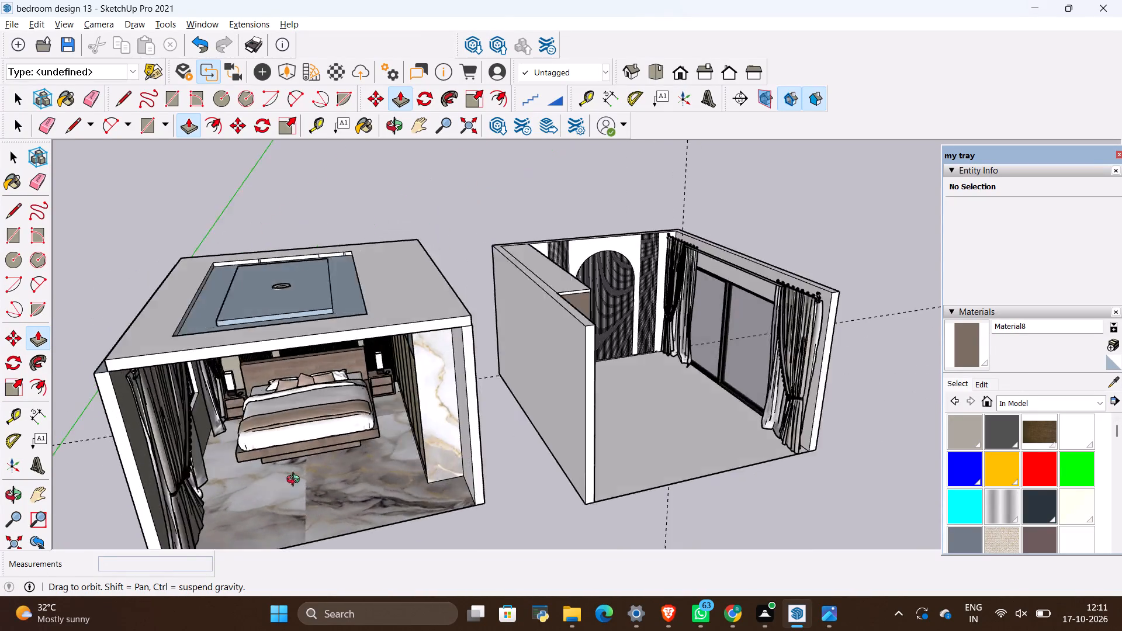
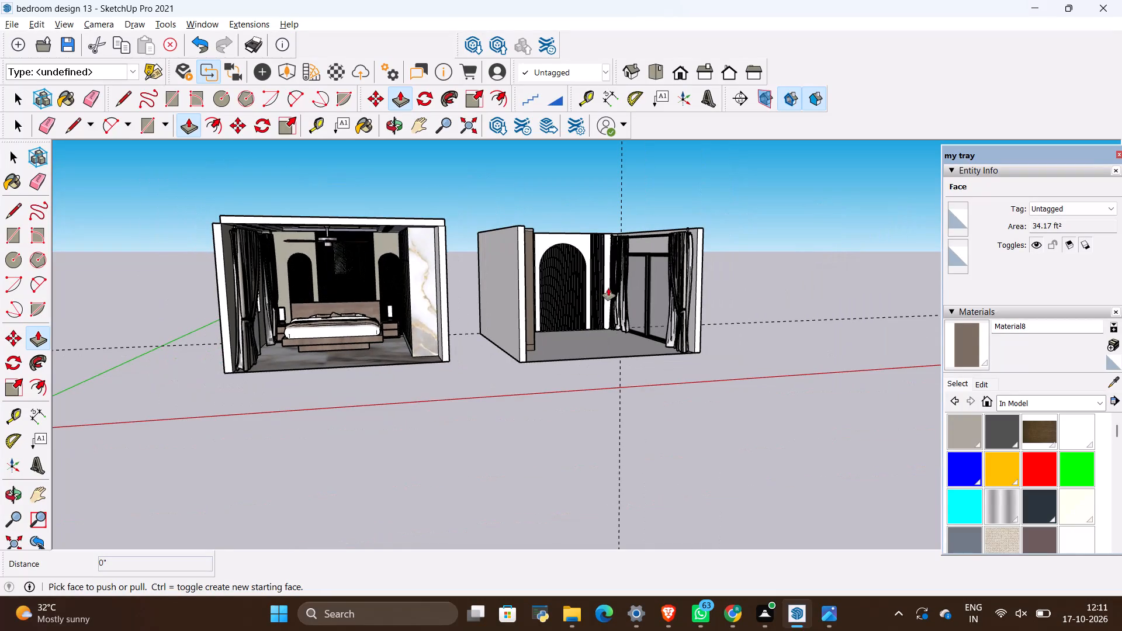
Extrude the first flute strip of the rectangular panel between the wardrobe and the arch by 1".
middle_drag(785, 383, 652, 432)
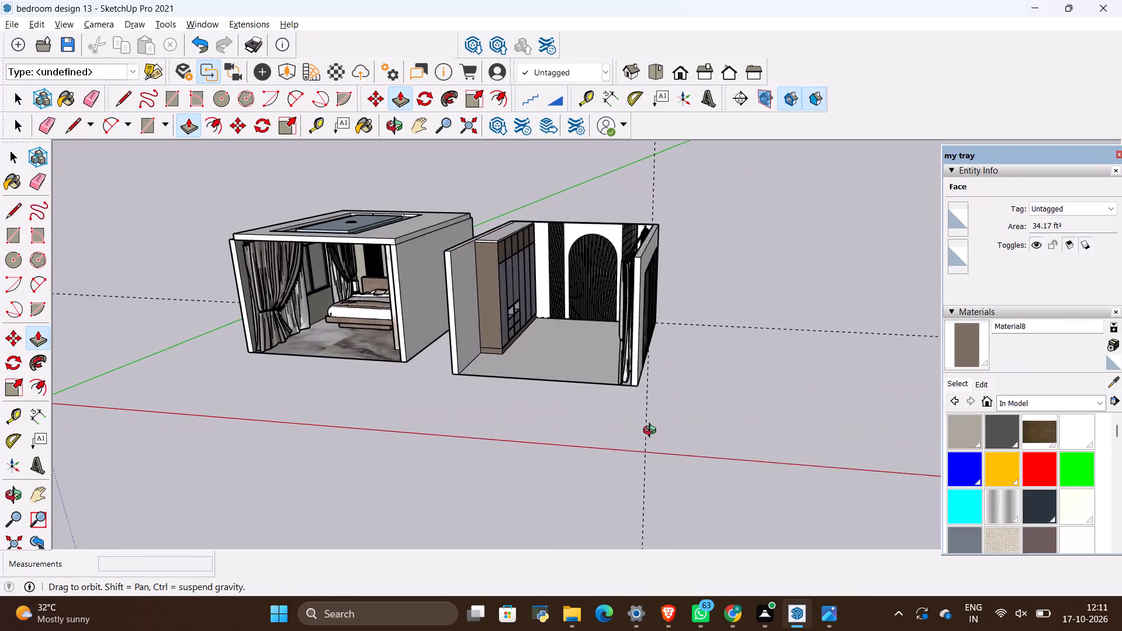
middle_drag(652, 432, 735, 430)
scroll(614, 248, up, 18)
scroll(490, 200, up, 6)
scroll(472, 140, up, 2)
scroll(604, 334, down, 6)
scroll(549, 231, up, 18)
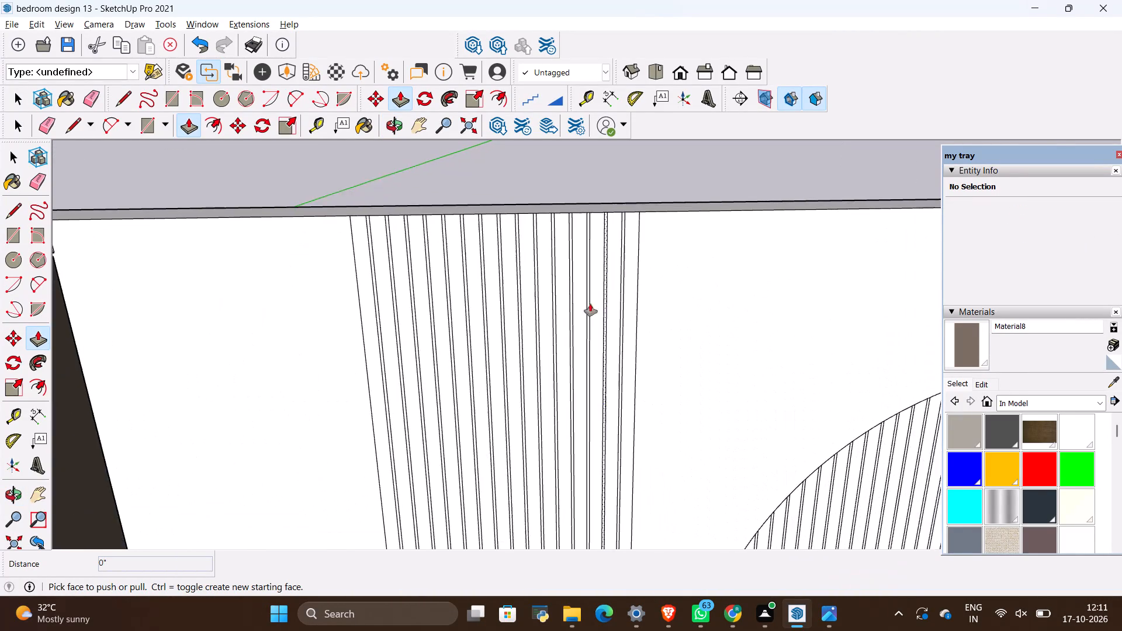
scroll(590, 304, up, 6)
key(p)
click(276, 283)
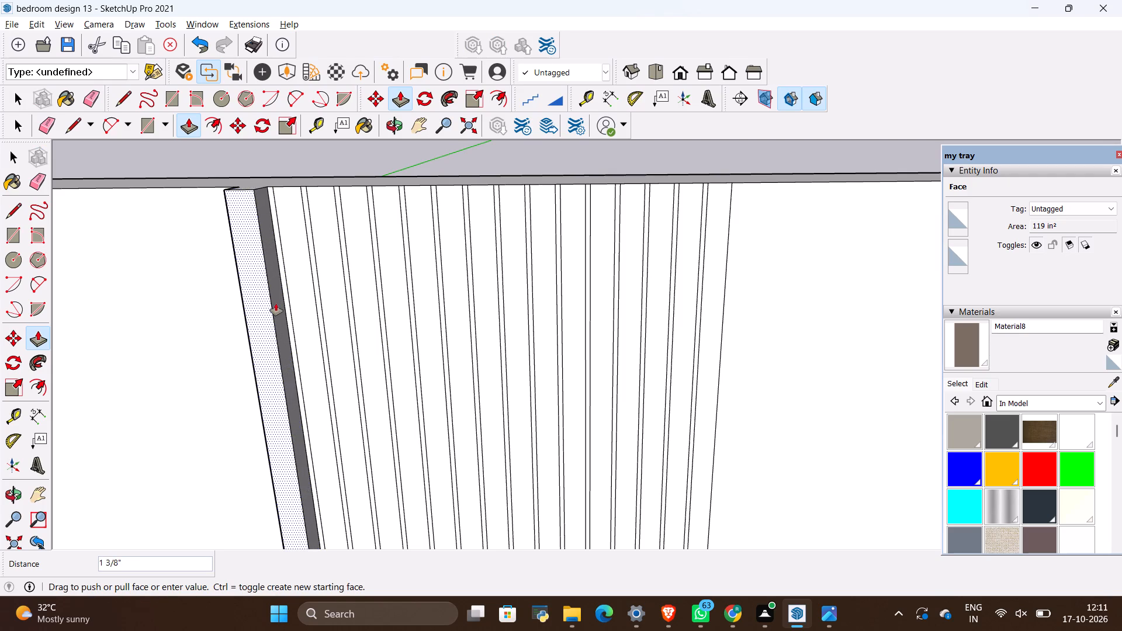
middle_drag(268, 306, 275, 392)
key(BackSpace)
text(1")
key(Return)
Extrude the next five flute strips of the rectangular panel by 1", level with the first strip.
scroll(200, 210, up, 7)
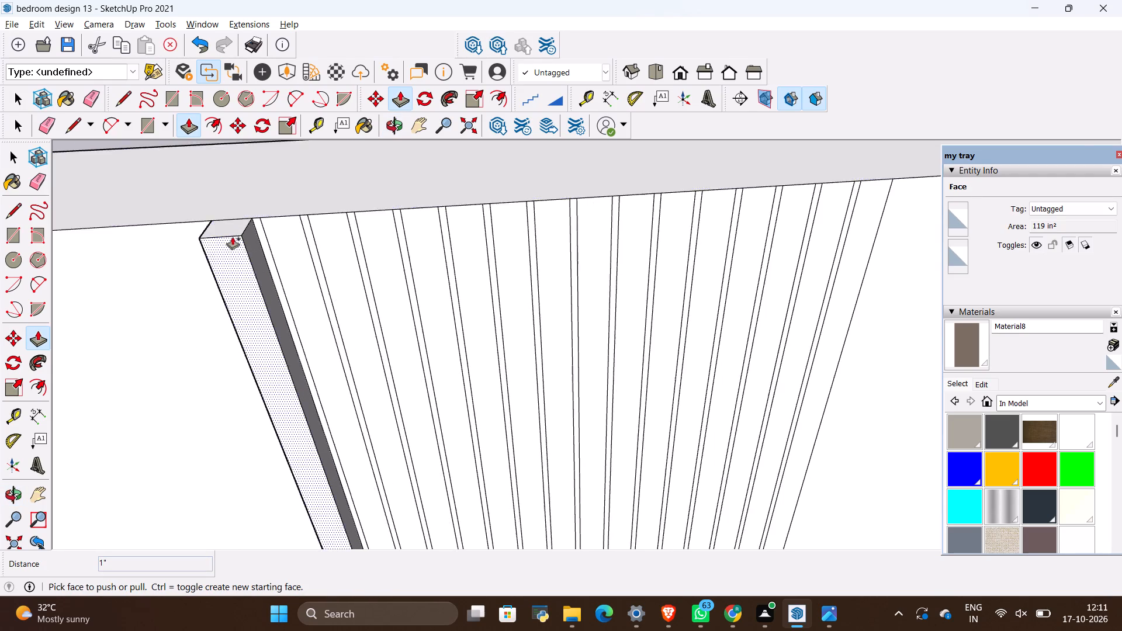
scroll(233, 237, up, 8)
scroll(426, 315, down, 6)
click(349, 272)
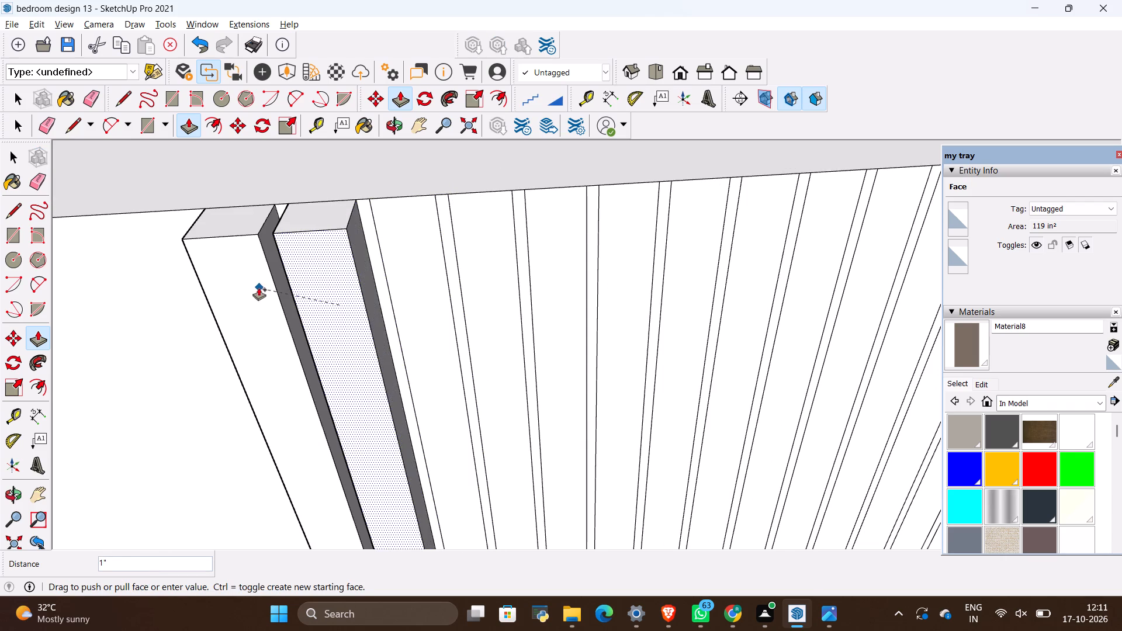
click(258, 286)
click(427, 297)
click(339, 304)
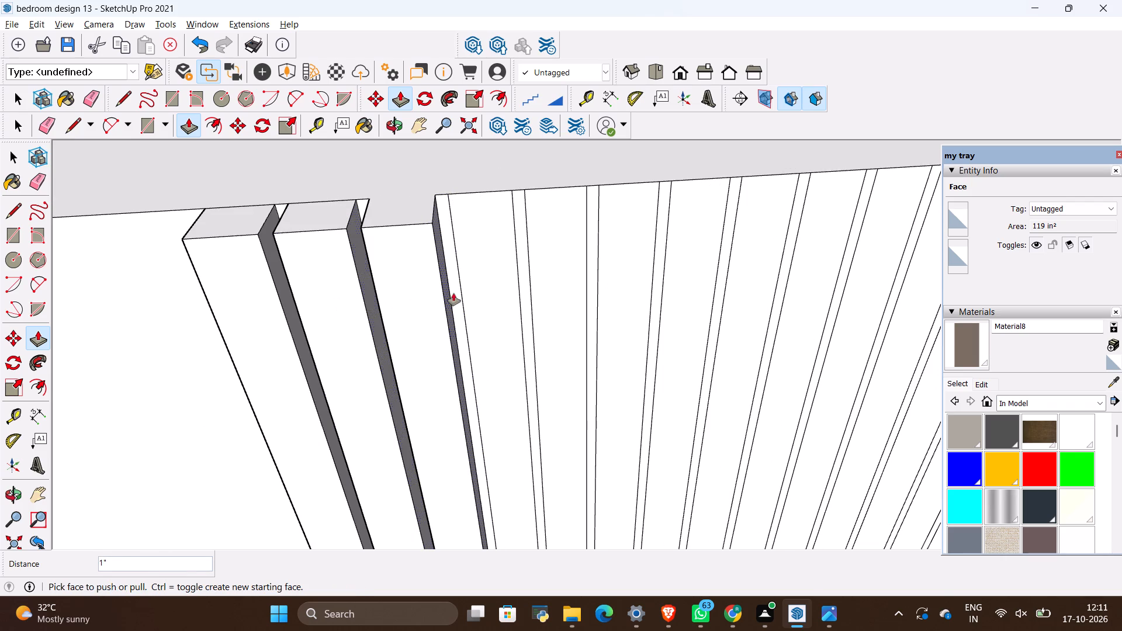
click(471, 280)
click(411, 294)
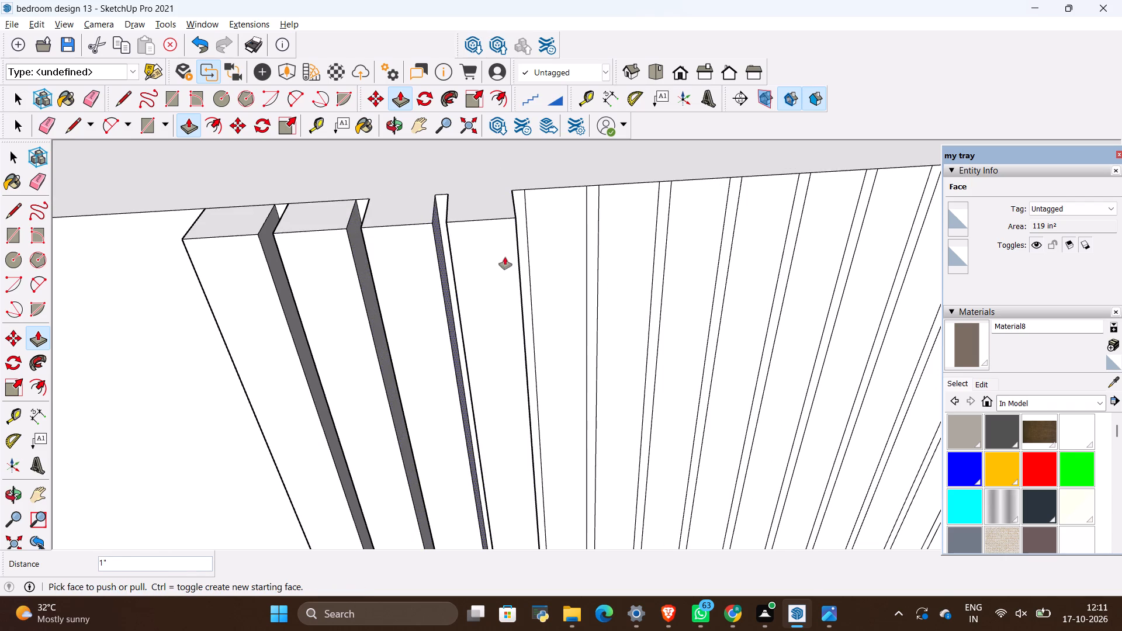
click(546, 241)
click(496, 248)
click(621, 252)
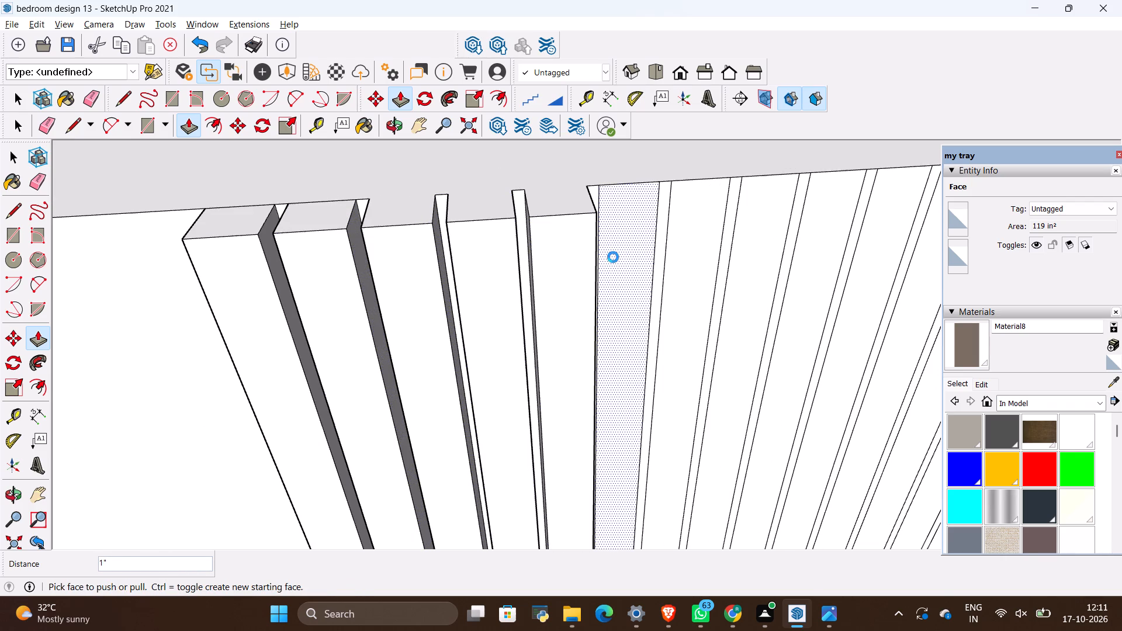
click(577, 277)
Extrude four more flute strips of the rectangular panel by 1", continuing toward the arch.
scroll(404, 272, down, 5)
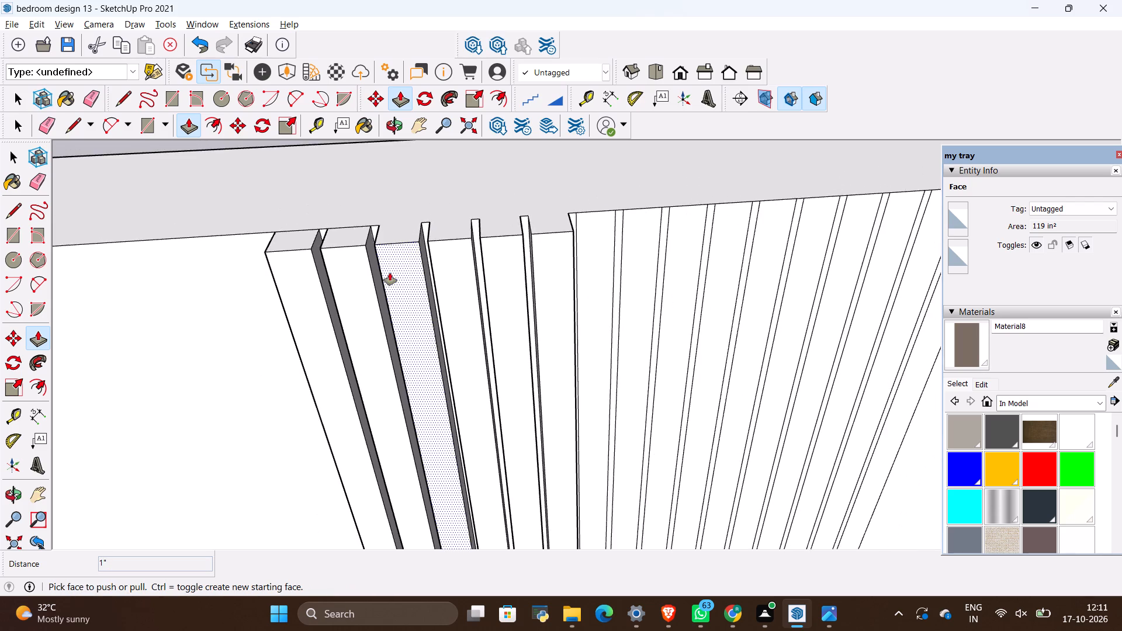
scroll(390, 273, down, 8)
scroll(510, 255, up, 8)
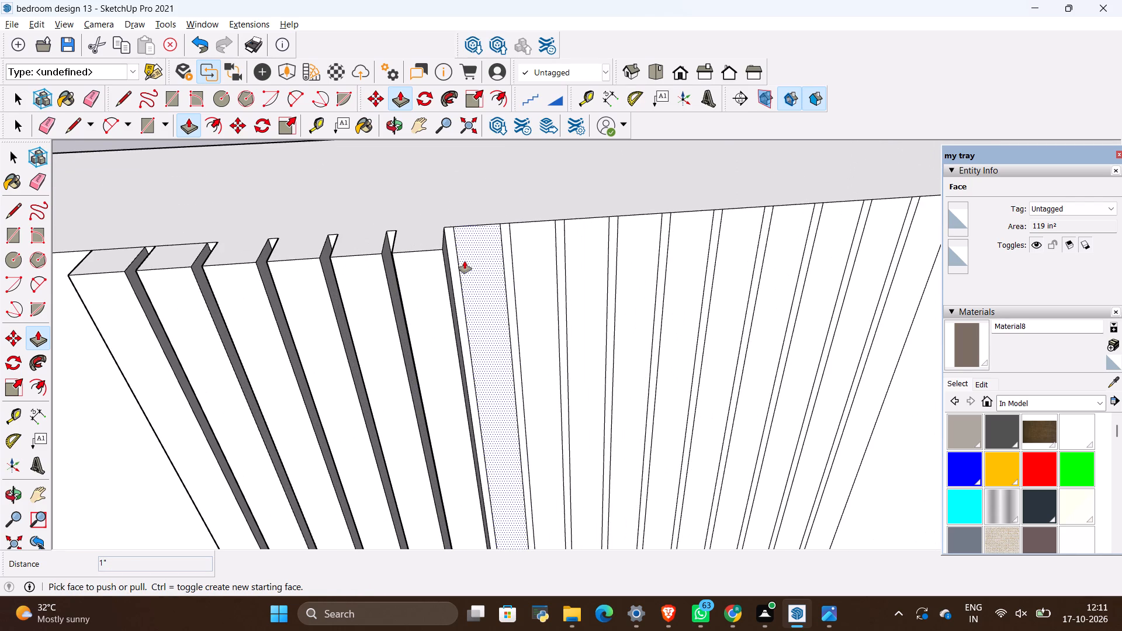
click(465, 261)
click(430, 279)
click(523, 280)
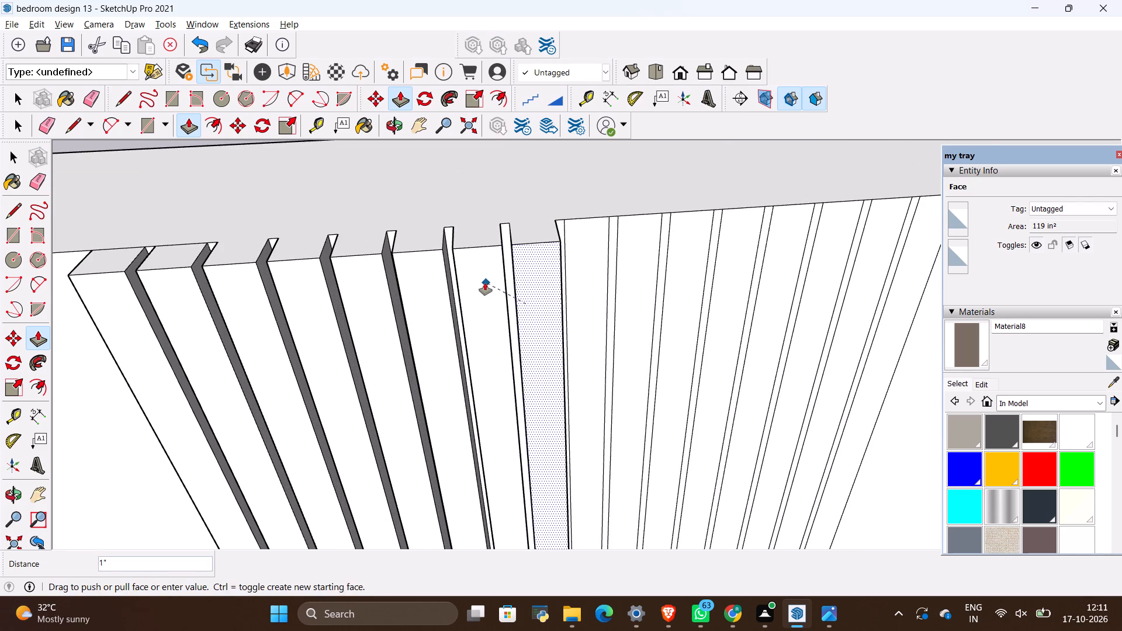
click(483, 283)
click(573, 286)
click(544, 282)
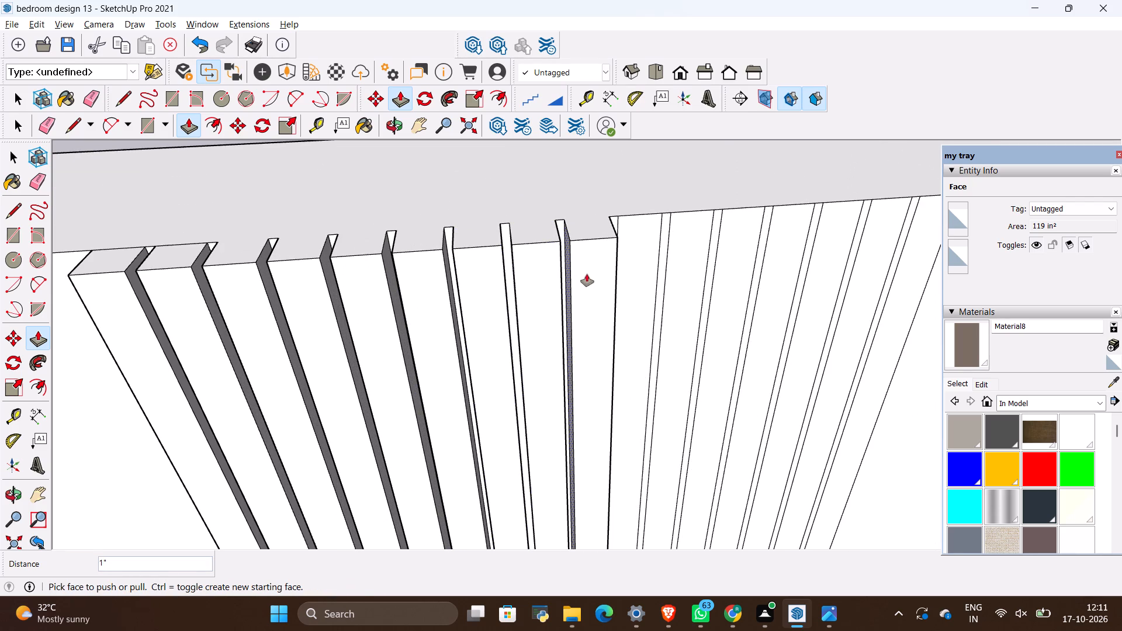
click(631, 245)
click(590, 251)
Extrude the remaining six flute strips of the rectangular panel by 1", up to its edge nearest the arch.
scroll(540, 260, down, 5)
scroll(662, 261, up, 5)
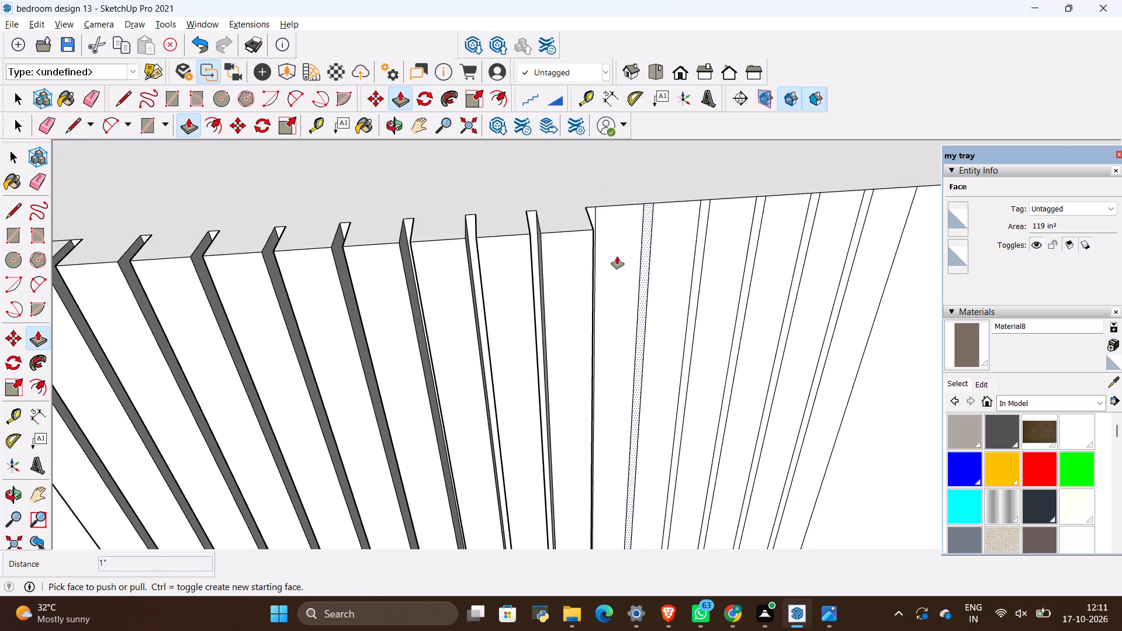
click(610, 256)
click(587, 259)
click(676, 258)
click(622, 265)
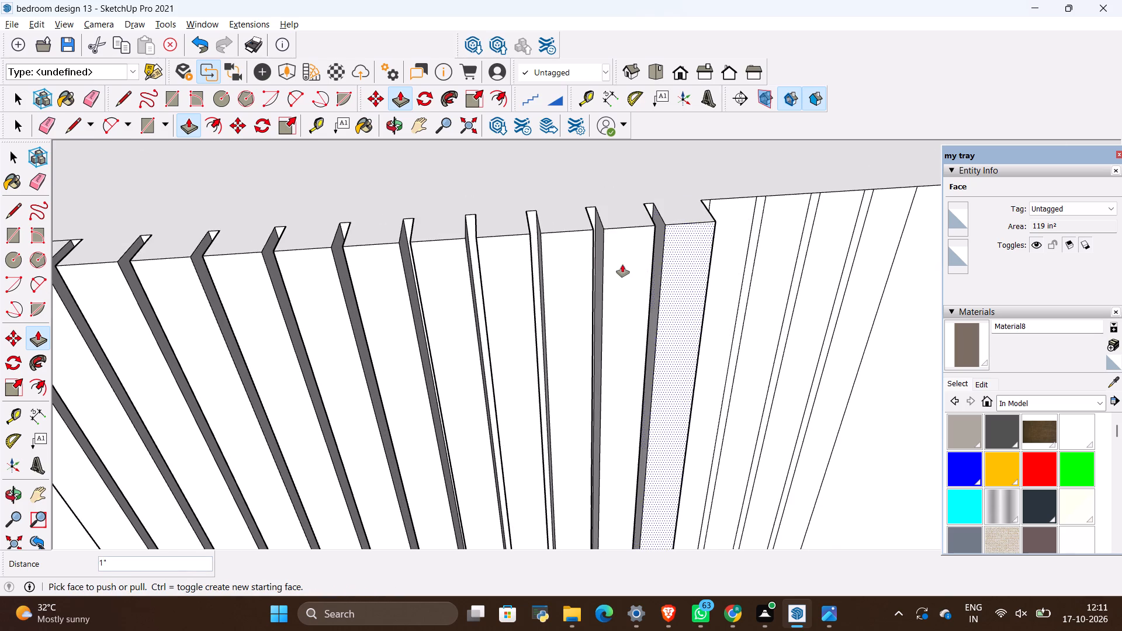
click(721, 261)
click(695, 261)
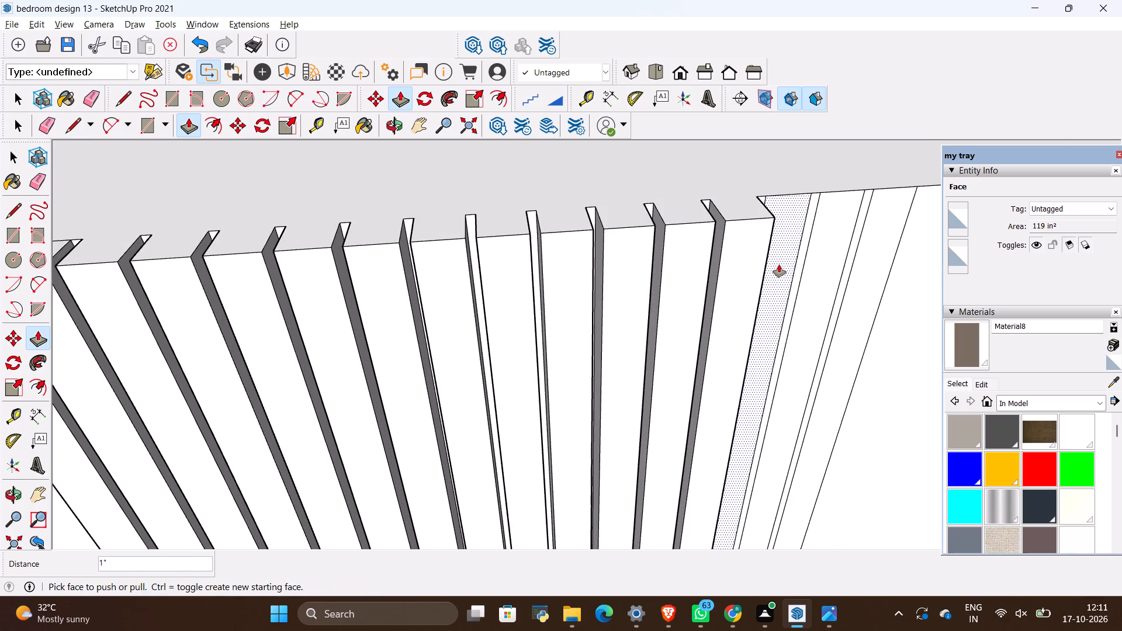
click(779, 265)
click(754, 262)
scroll(591, 279, down, 5)
scroll(794, 245, up, 9)
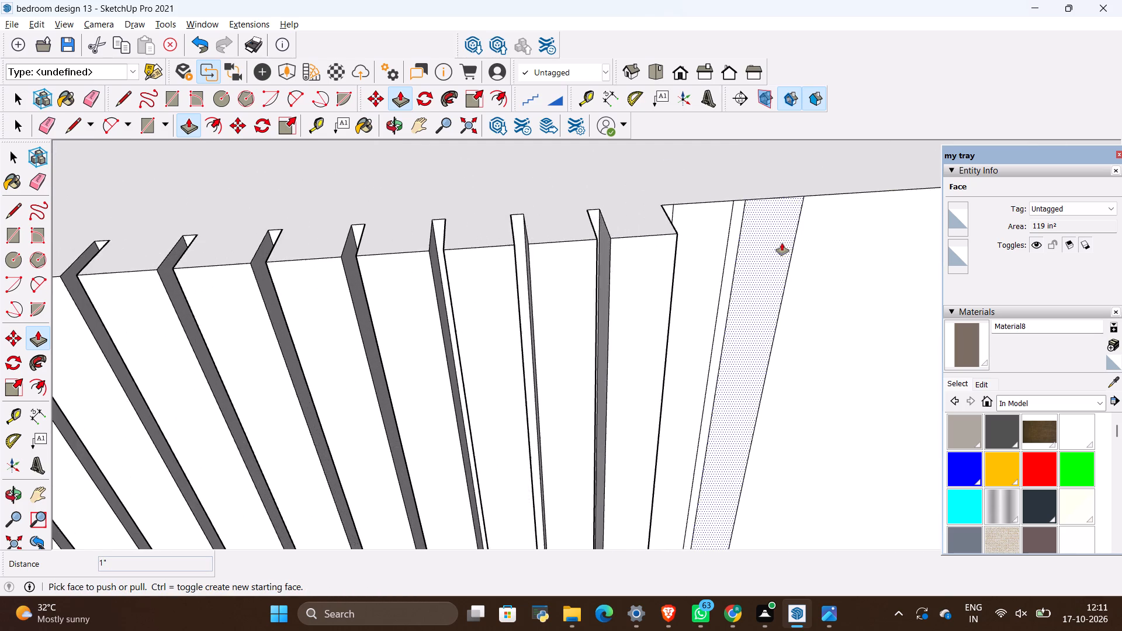
click(668, 283)
click(624, 281)
click(770, 256)
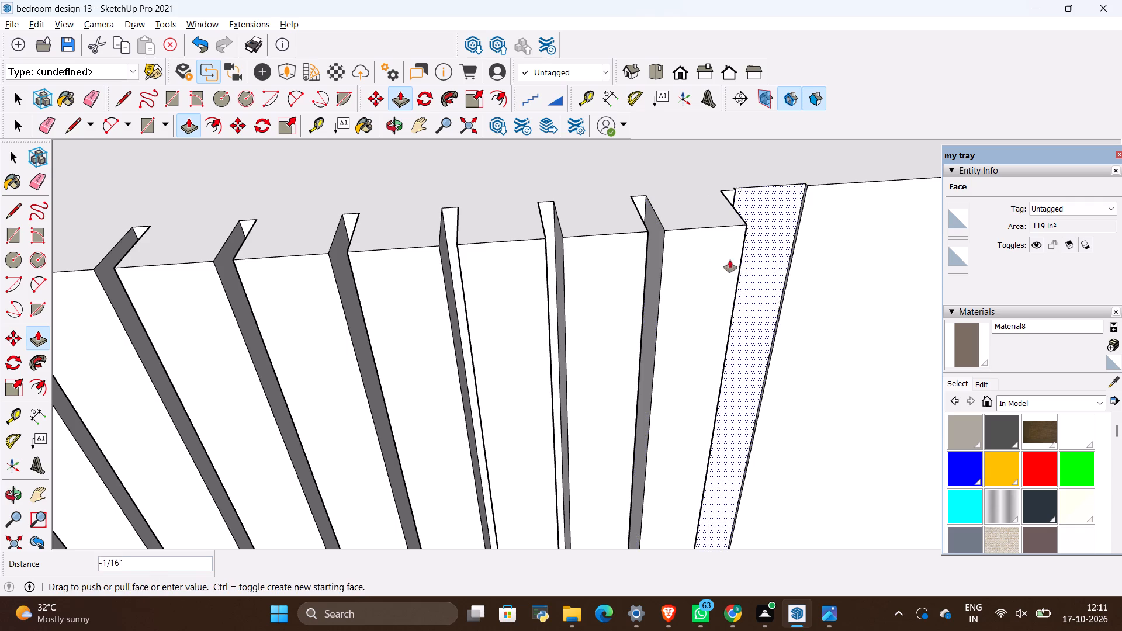
click(716, 258)
Extrude the arch's outermost flute strip on the wardrobe side by 1", level with the rectangular panel's flutes.
scroll(655, 262, down, 20)
scroll(655, 262, down, 9)
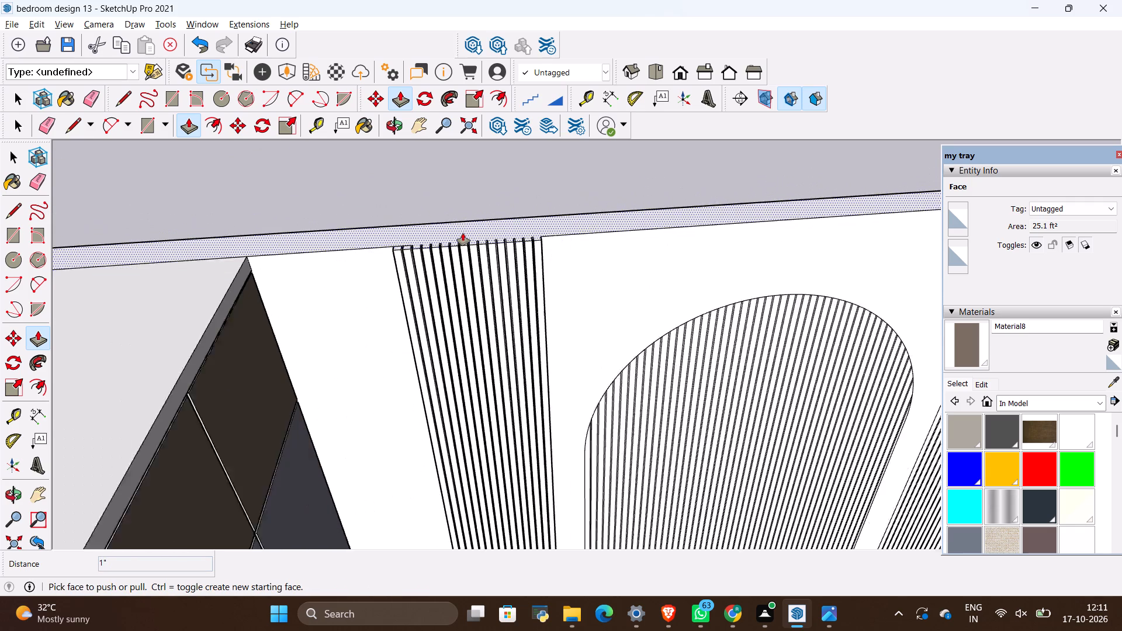
scroll(645, 248, down, 4)
scroll(720, 362, up, 6)
scroll(730, 297, up, 4)
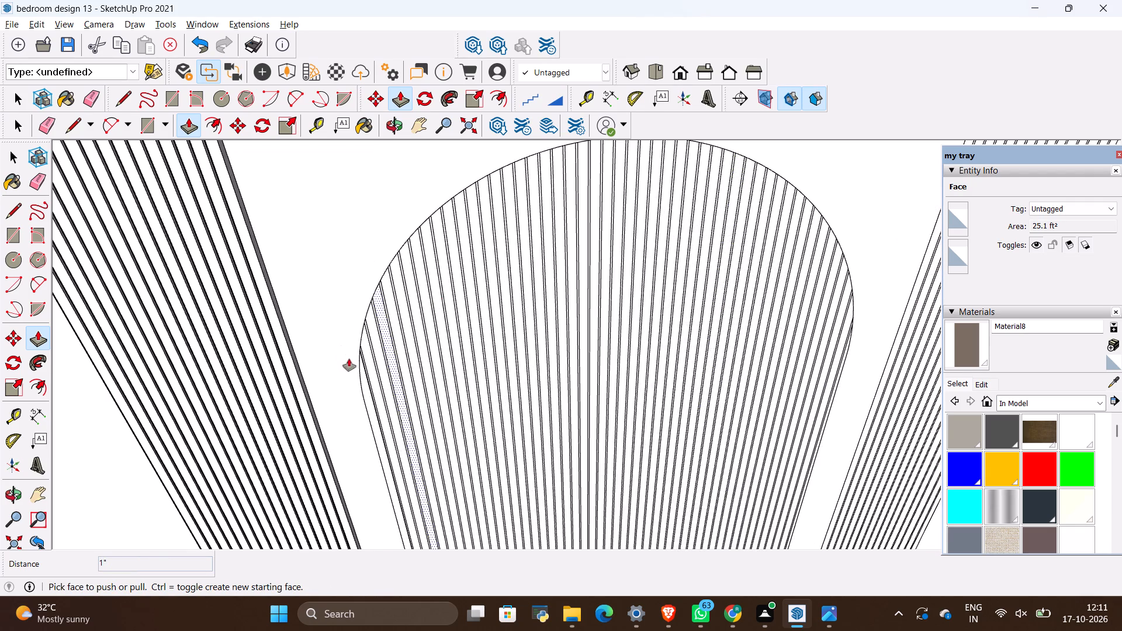
scroll(350, 362, up, 14)
click(373, 396)
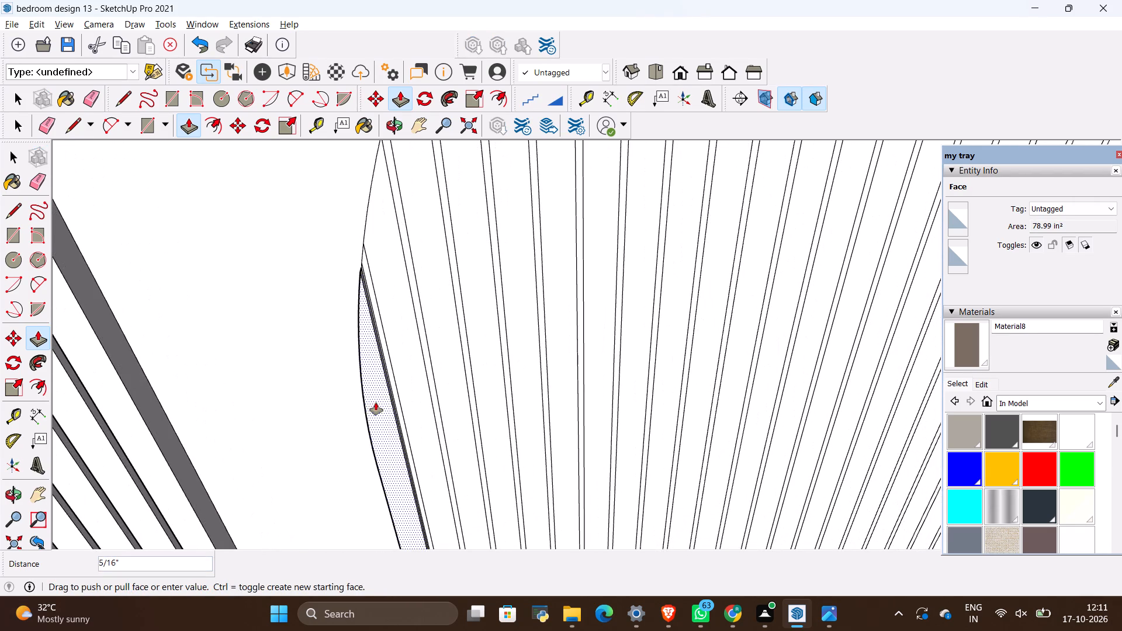
click(124, 413)
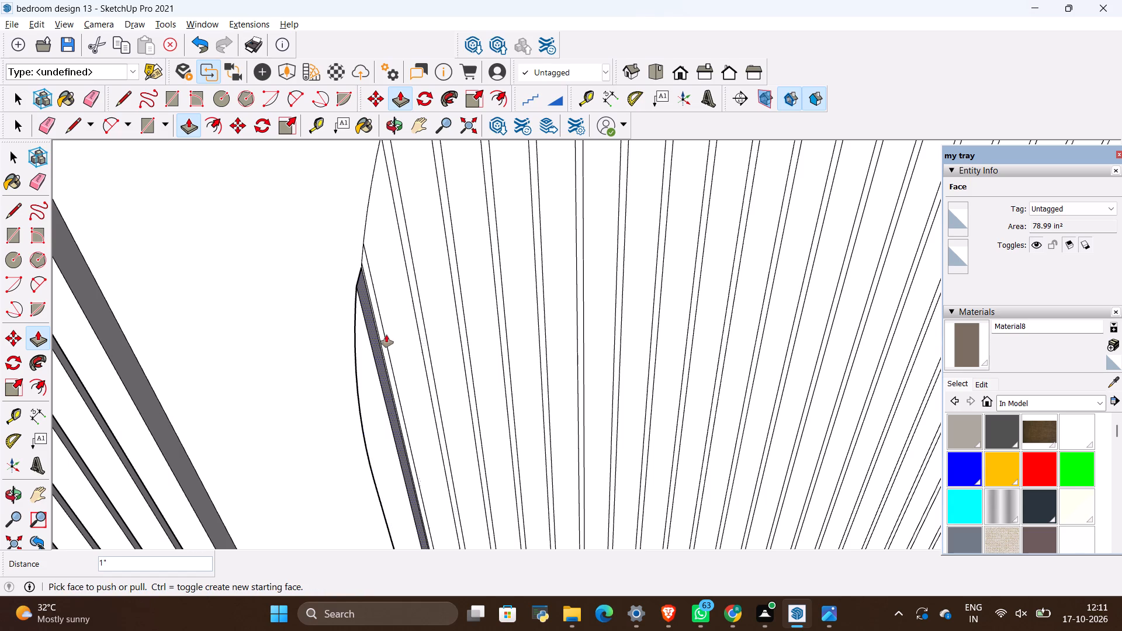
Extrude the next four flute strips of the arch by 1", matching its outermost strip.
click(401, 330)
click(365, 358)
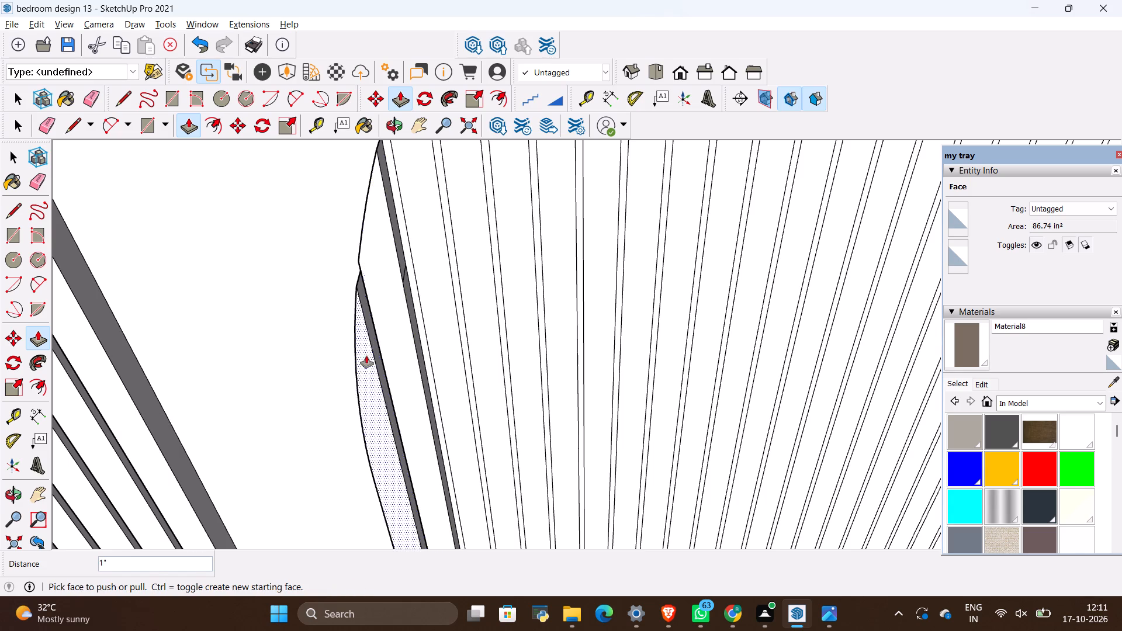
click(432, 357)
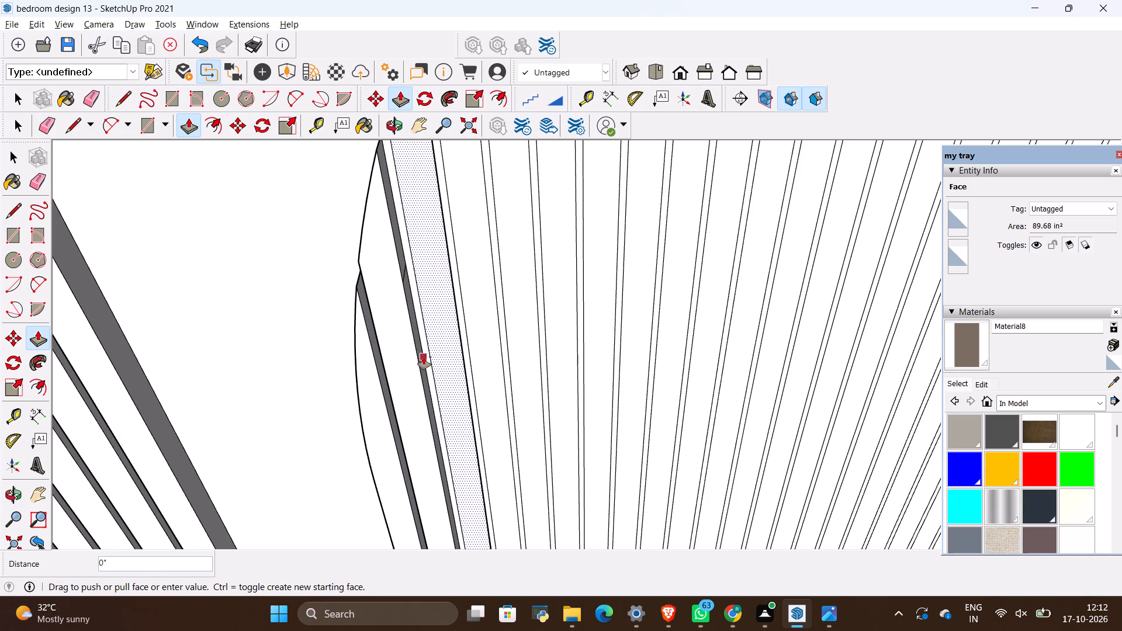
click(405, 356)
click(482, 342)
click(440, 348)
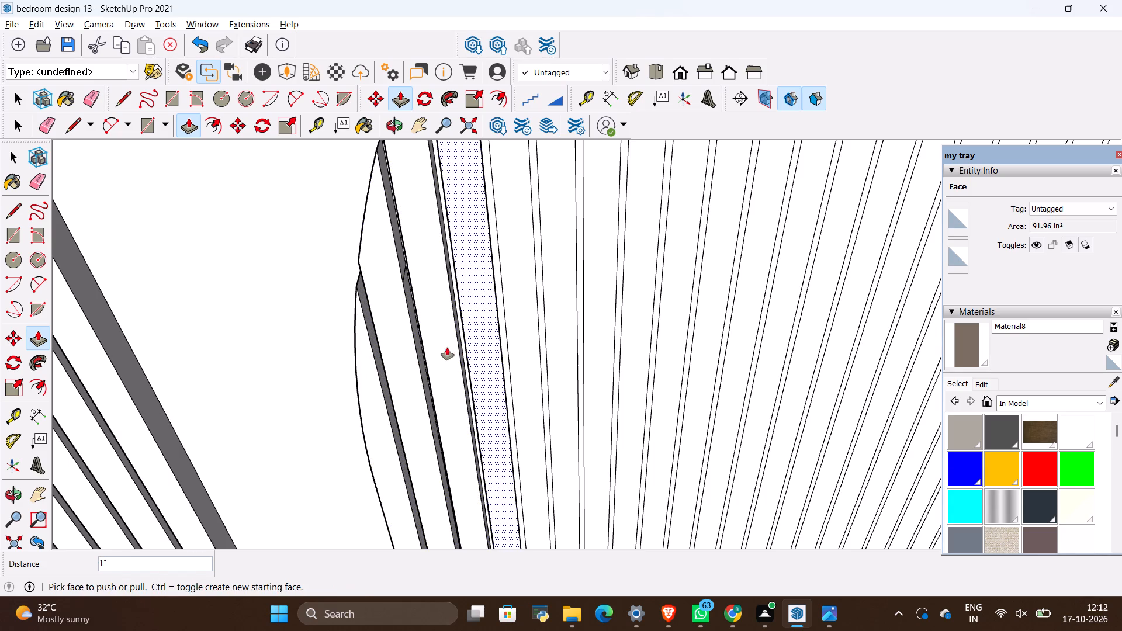
click(522, 337)
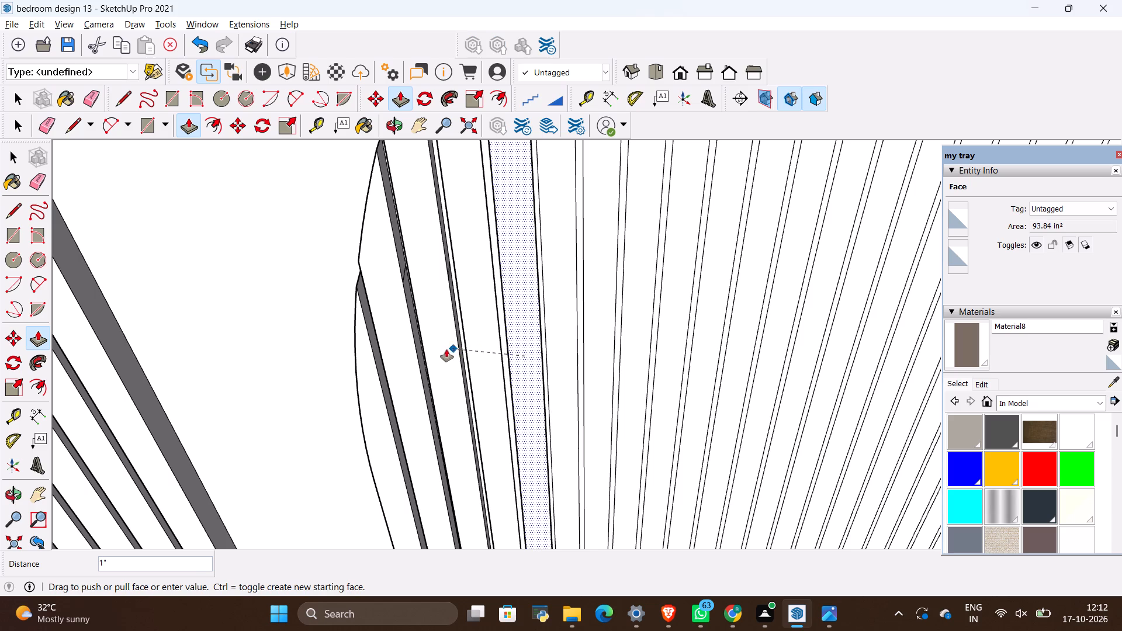
click(446, 349)
click(475, 344)
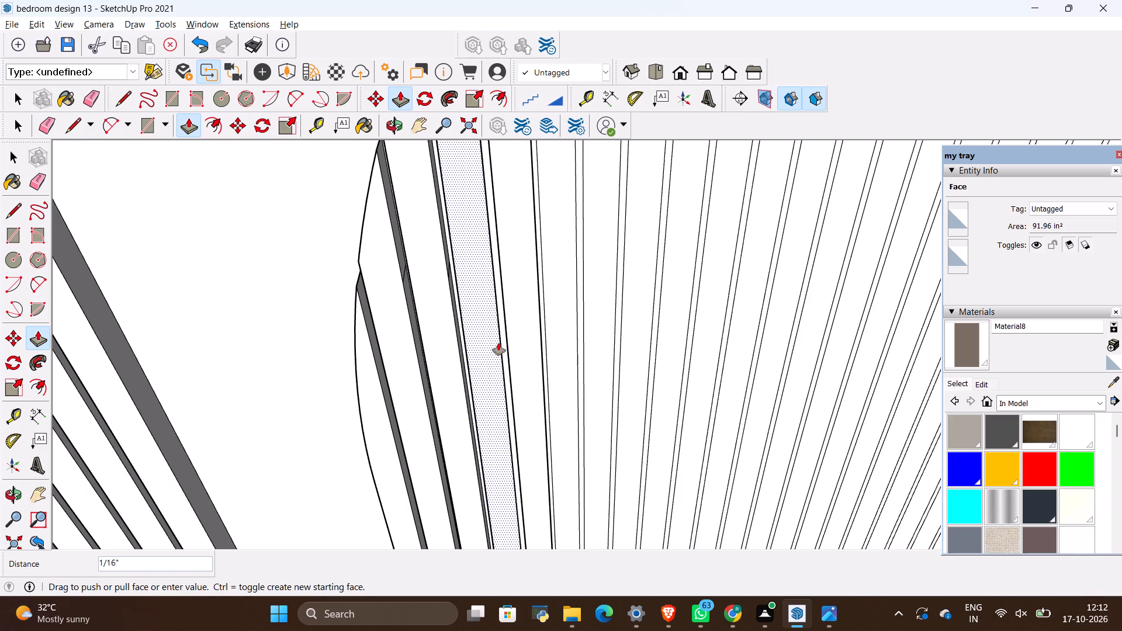
click(438, 348)
Extrude three more flute strips by 1", working inward from the arch's wardrobe side.
scroll(497, 325, up, 8)
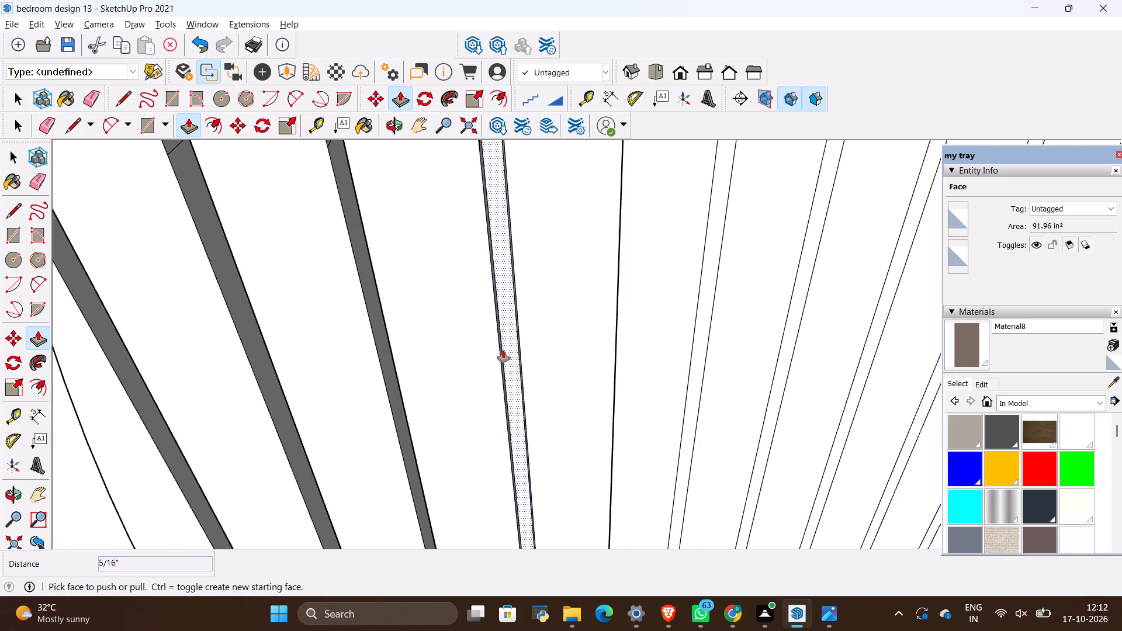
scroll(503, 351, up, 3)
middle_drag(505, 372, 455, 382)
scroll(450, 372, down, 5)
middle_drag(535, 369, 521, 369)
click(584, 367)
click(517, 356)
scroll(517, 356, down, 6)
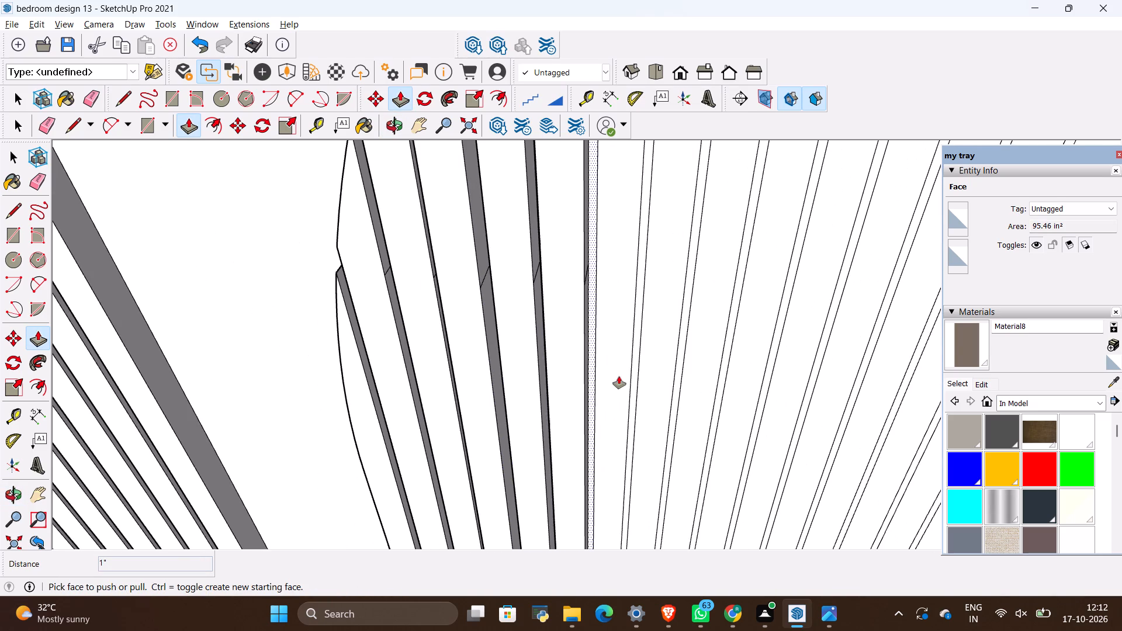
click(613, 376)
click(562, 363)
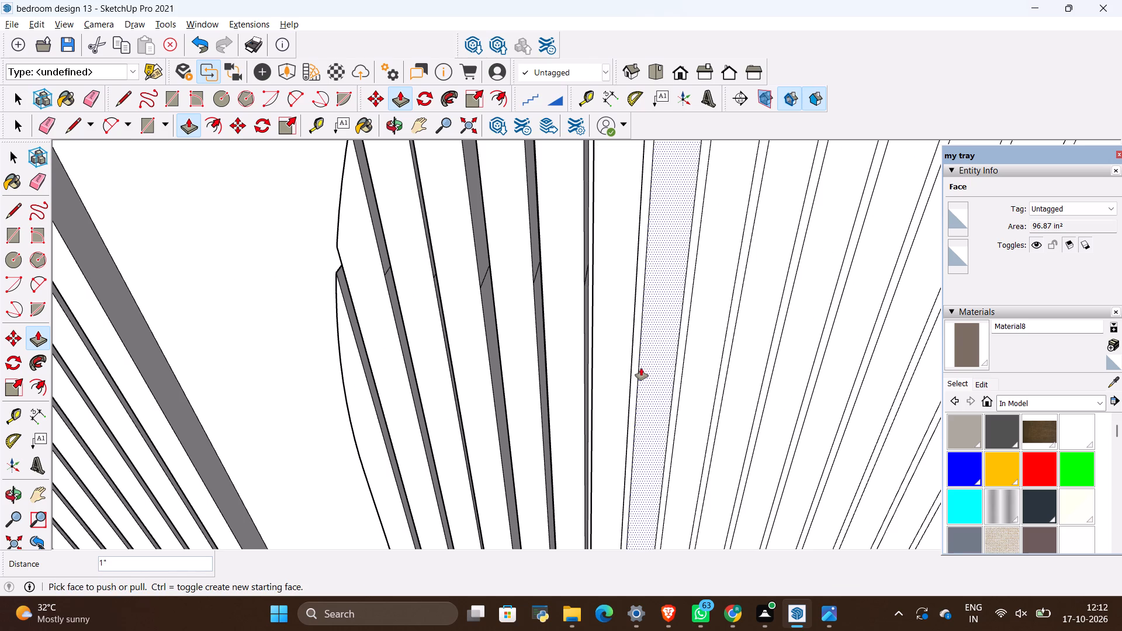
click(643, 369)
click(608, 362)
Extrude the following three flute strips by 1", continuing toward the middle of the arch.
scroll(493, 366, down, 3)
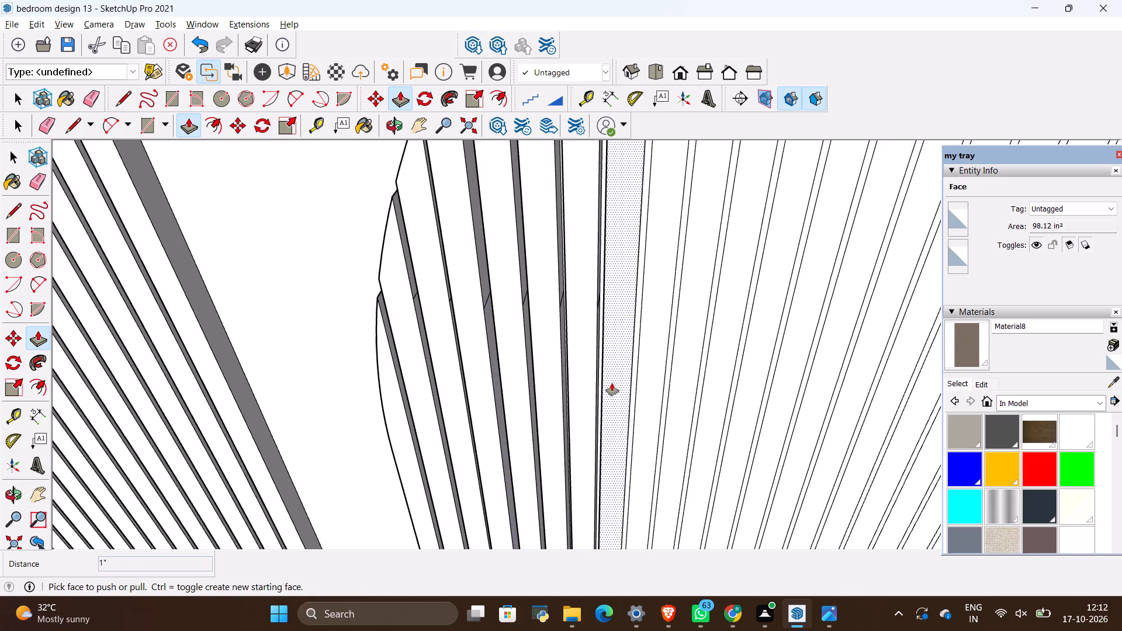
middle_drag(612, 383, 526, 370)
scroll(525, 370, down, 4)
scroll(618, 353, up, 4)
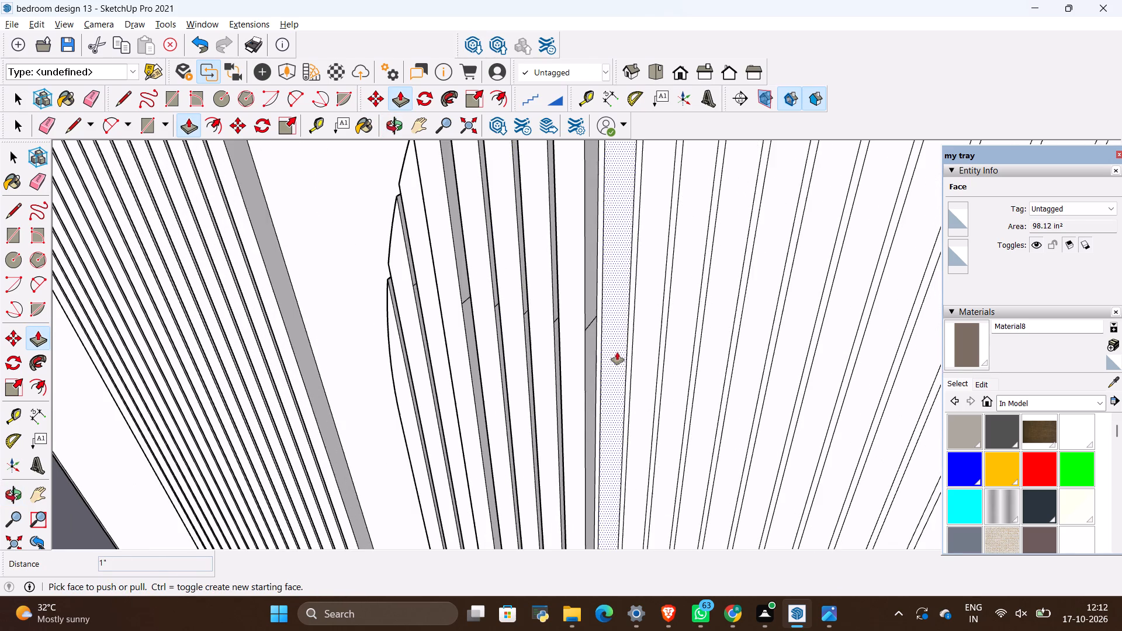
click(616, 351)
click(579, 338)
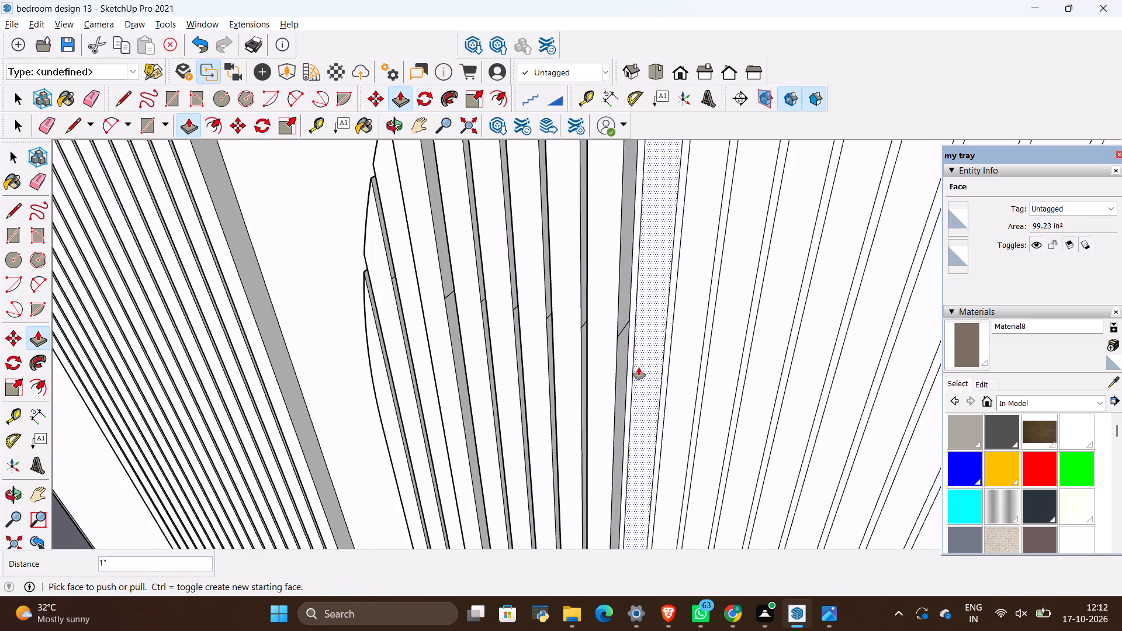
click(639, 367)
click(610, 359)
click(680, 379)
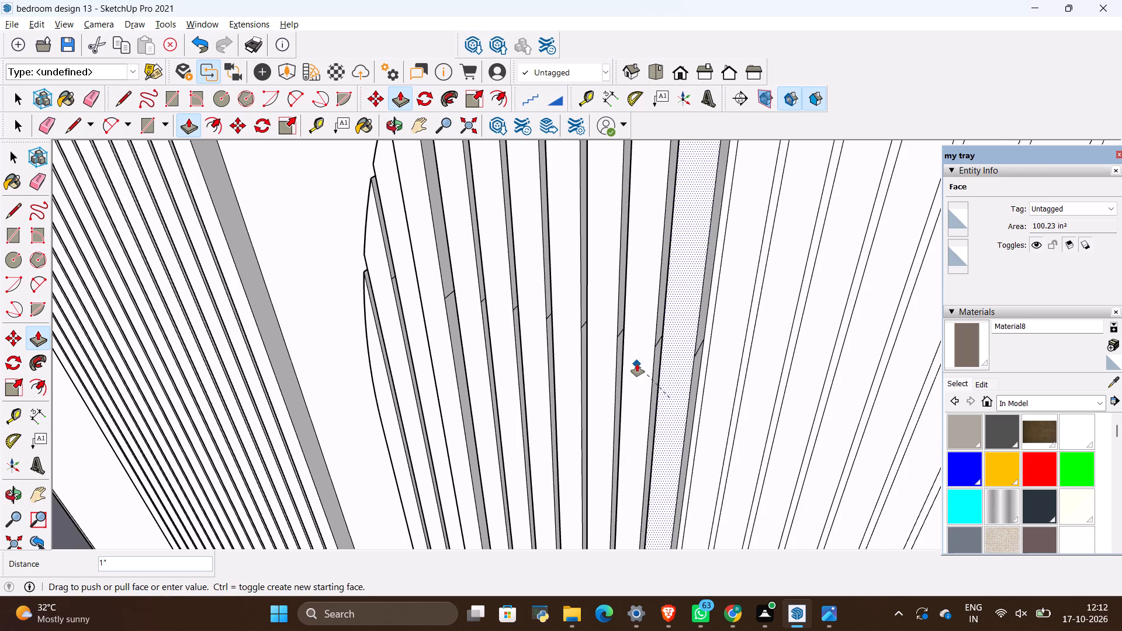
click(637, 364)
Extrude the next three flute strips of the arch by 1", continuing from the wardrobe side toward the middle.
scroll(593, 339, down, 5)
scroll(707, 380, up, 4)
scroll(653, 365, up, 4)
click(653, 366)
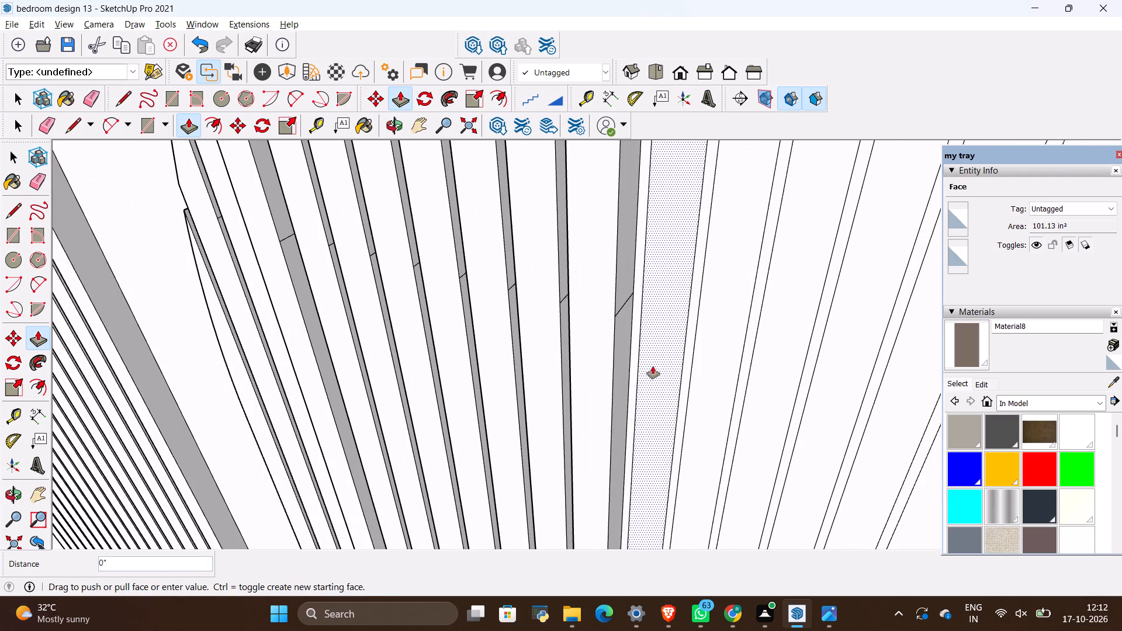
click(600, 348)
scroll(600, 348, down, 5)
click(667, 375)
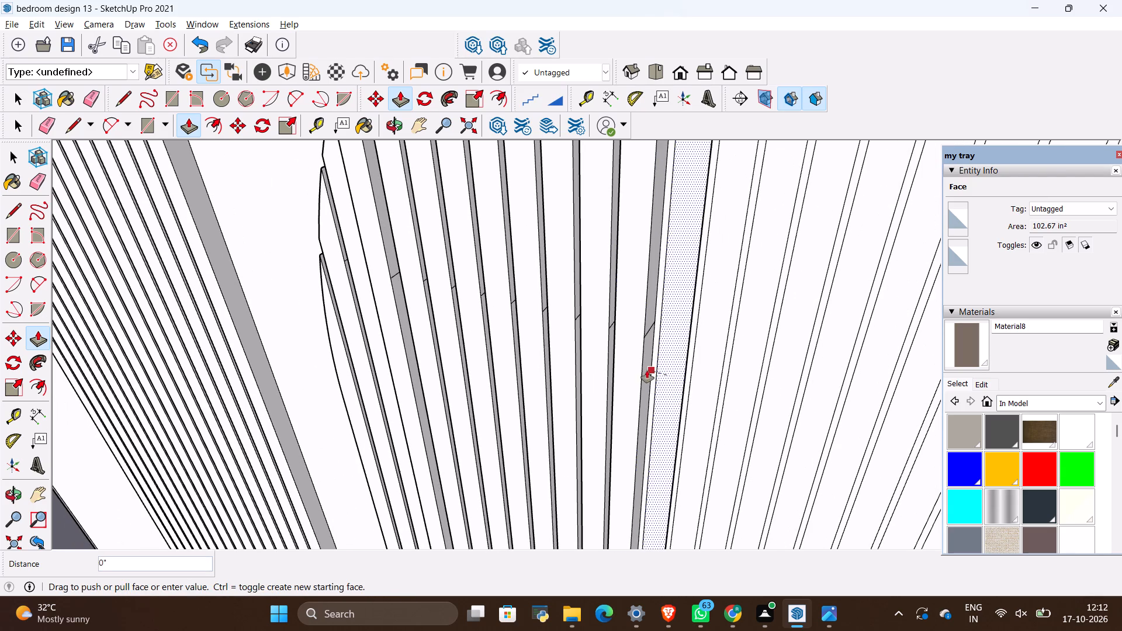
click(626, 366)
scroll(565, 349, down, 6)
scroll(633, 390, up, 8)
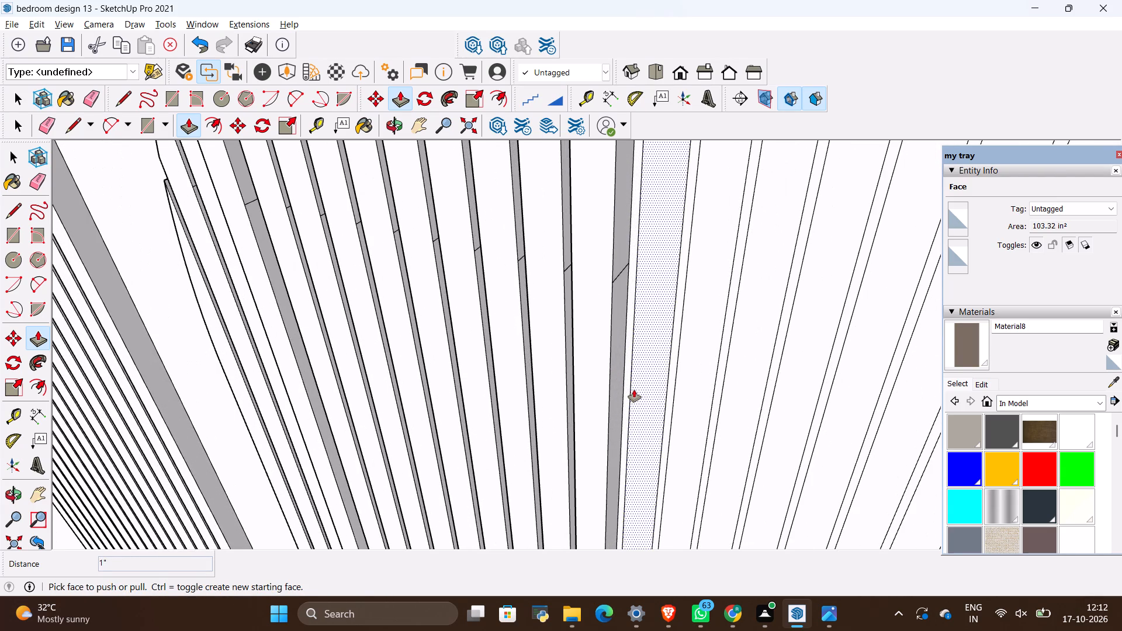
click(634, 391)
click(595, 386)
Extrude another three adjacent flute strips by 1", level with the raised ones, working toward the arch's middle.
scroll(481, 358, down, 8)
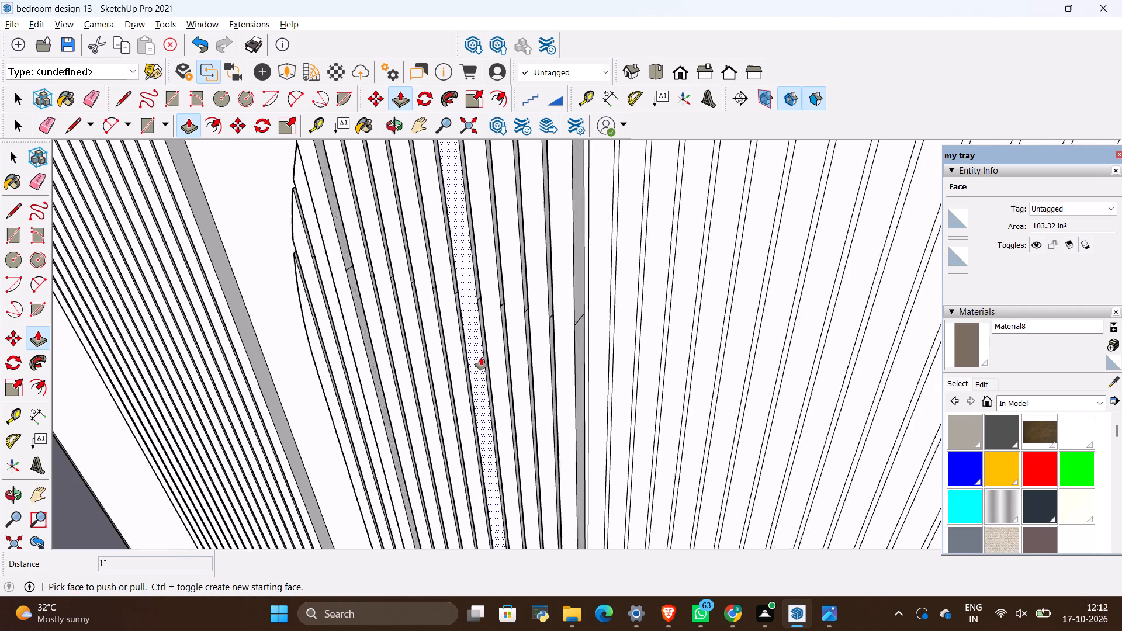
scroll(481, 358, down, 2)
scroll(580, 408, up, 7)
click(548, 400)
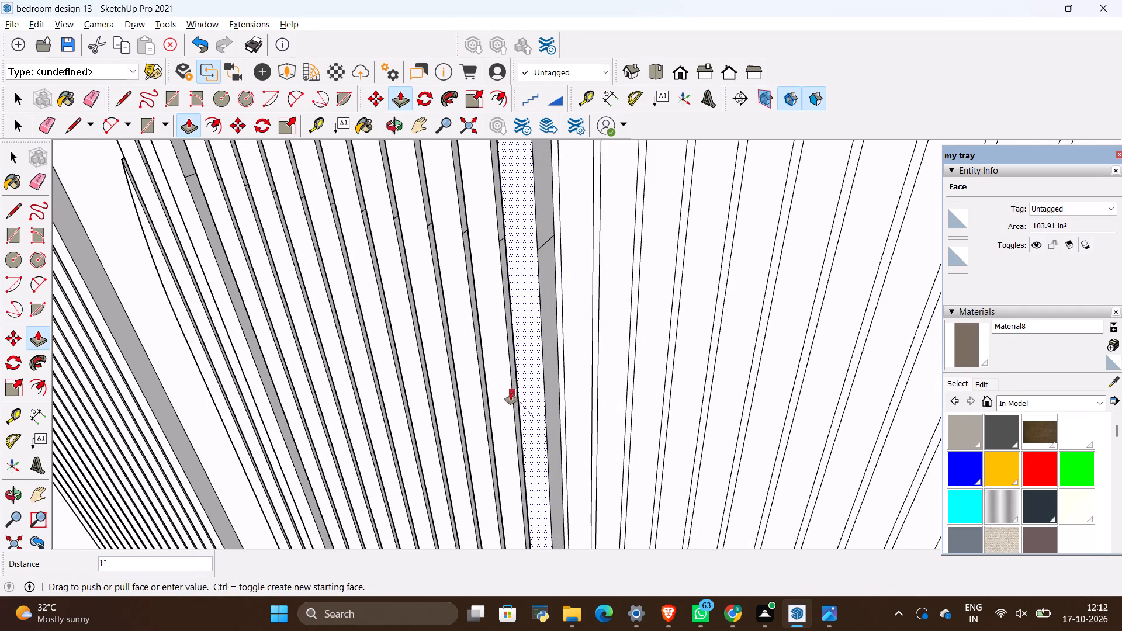
click(501, 383)
click(570, 407)
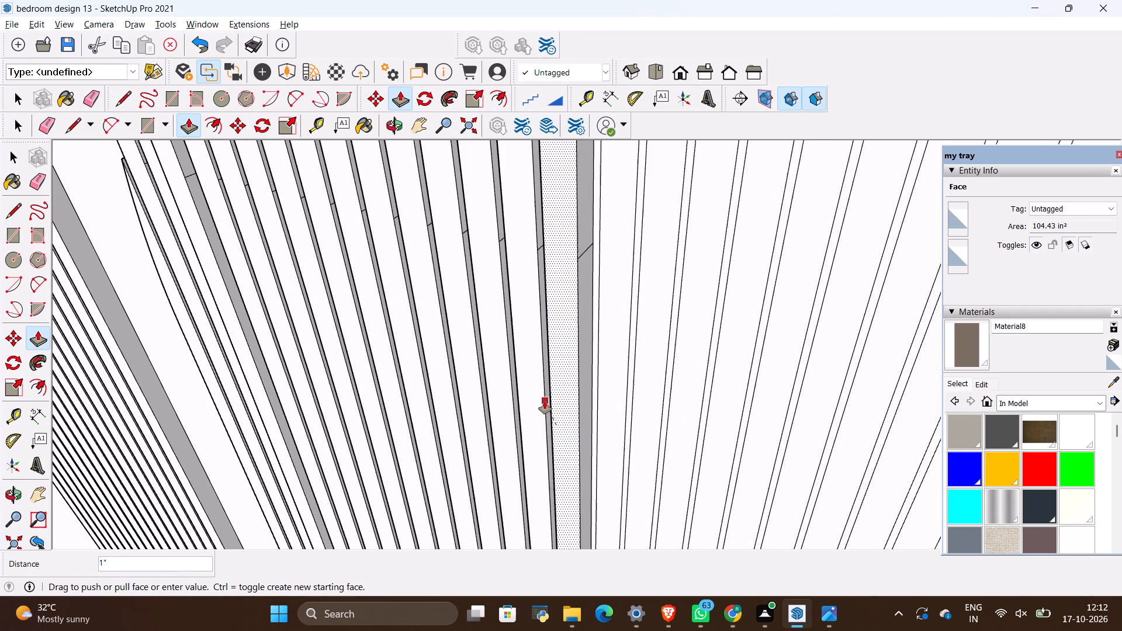
click(545, 401)
click(613, 416)
click(572, 414)
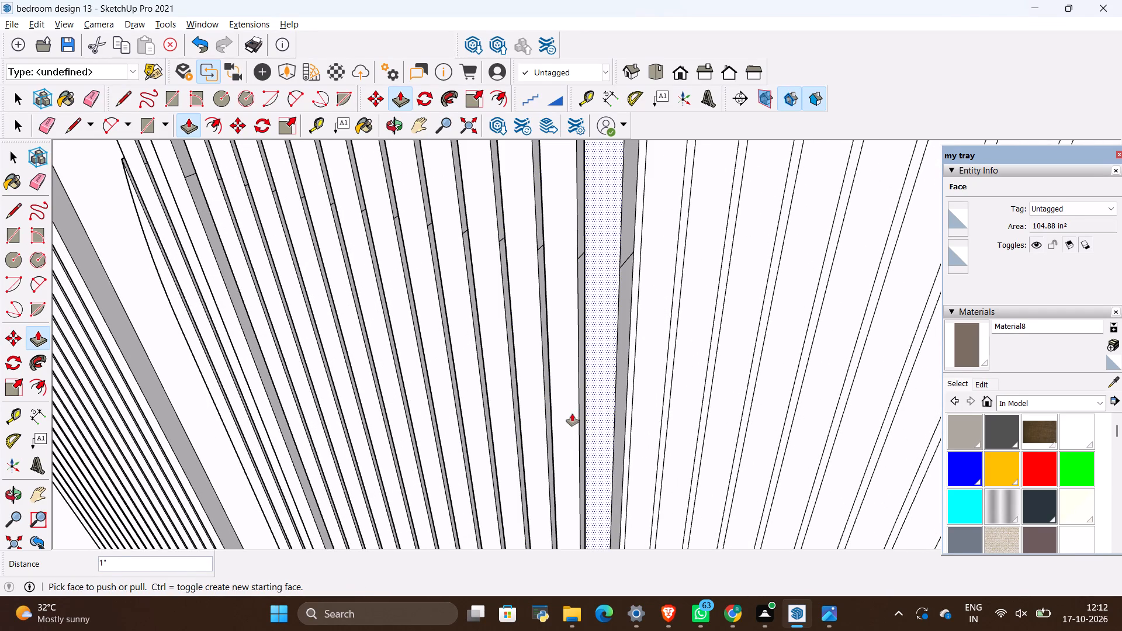
Raise the following three flute strips by 1" to match the finished strips on the arch's wardrobe side.
scroll(573, 409, down, 5)
scroll(654, 429, up, 8)
click(586, 419)
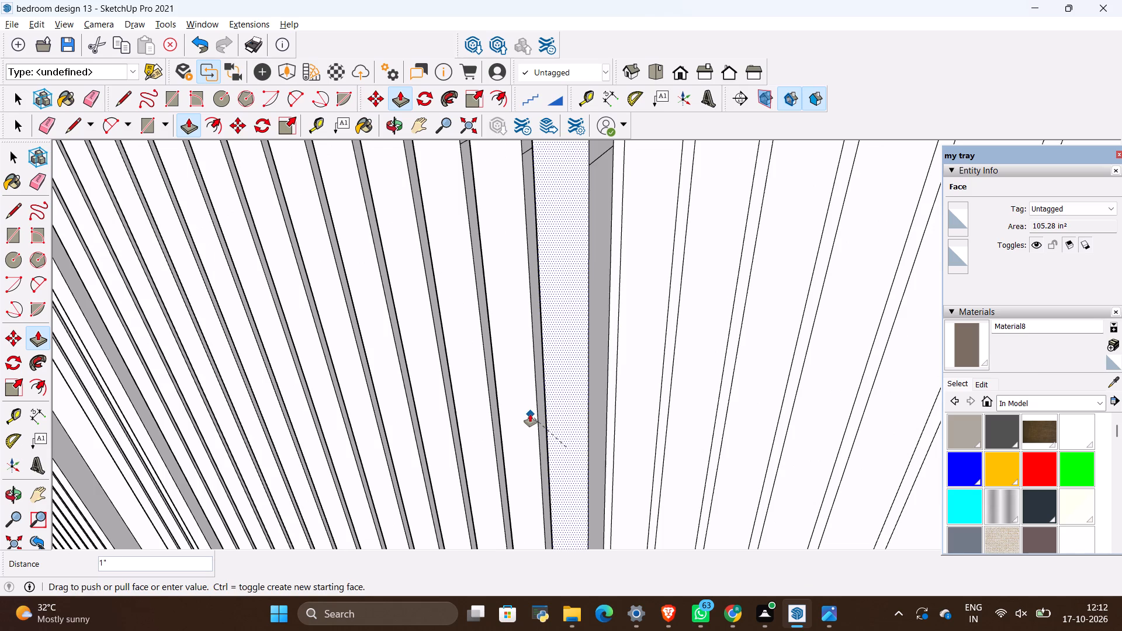
click(530, 414)
click(616, 424)
click(572, 417)
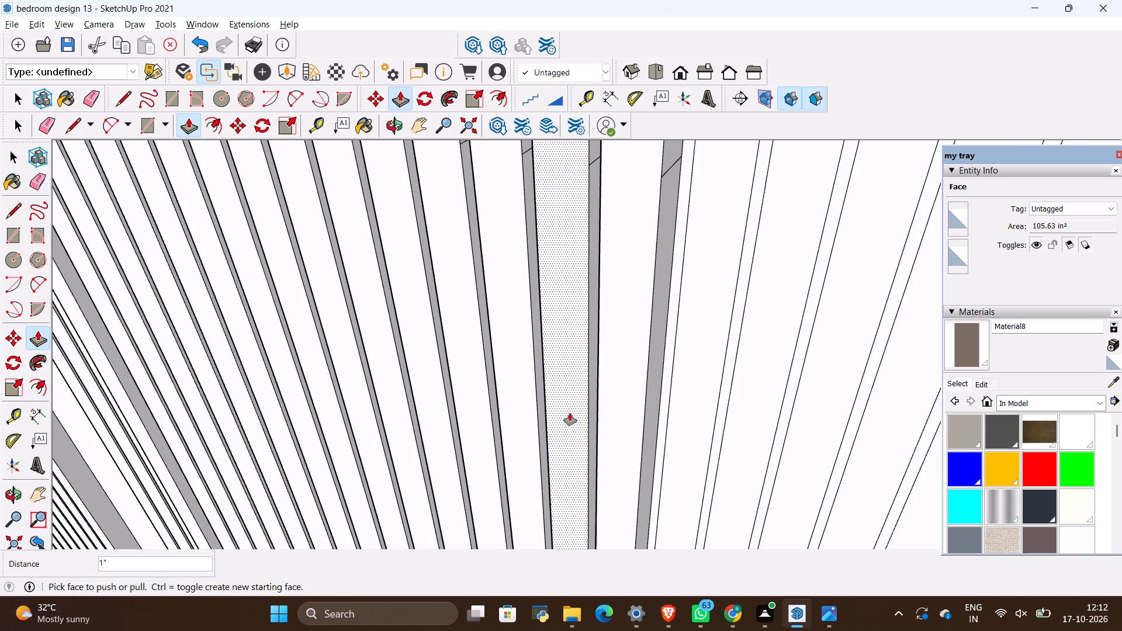
scroll(552, 384, down, 5)
scroll(712, 465, up, 4)
scroll(634, 444, up, 3)
click(594, 434)
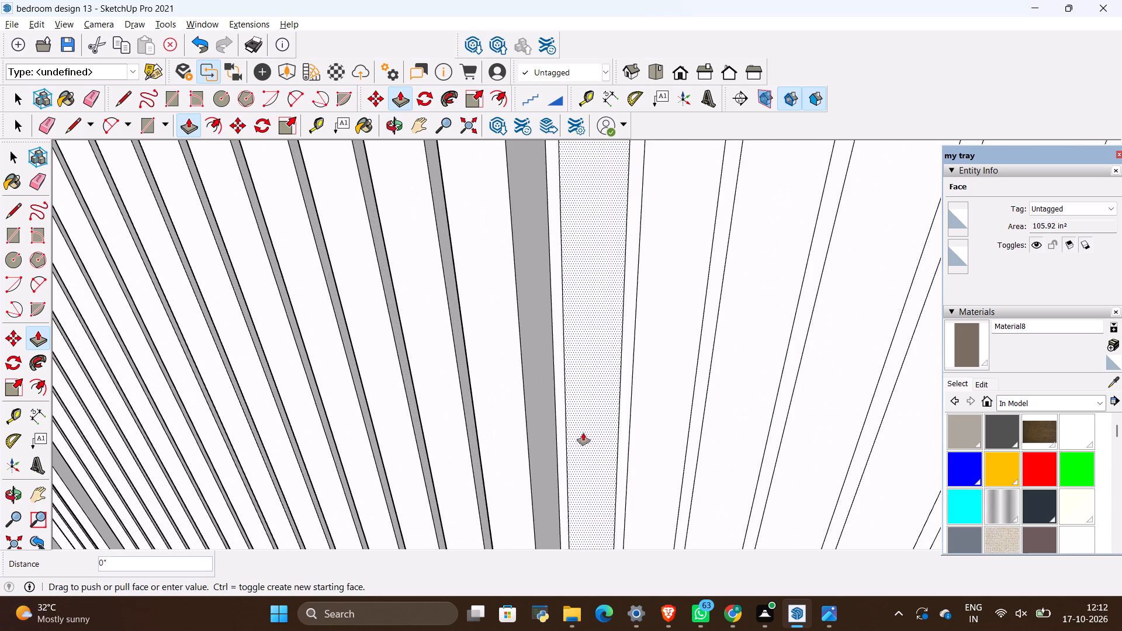
click(513, 422)
Extrude three more flute strips by 1", approaching the crown of the arch.
scroll(526, 417, down, 4)
scroll(617, 408, up, 3)
click(614, 407)
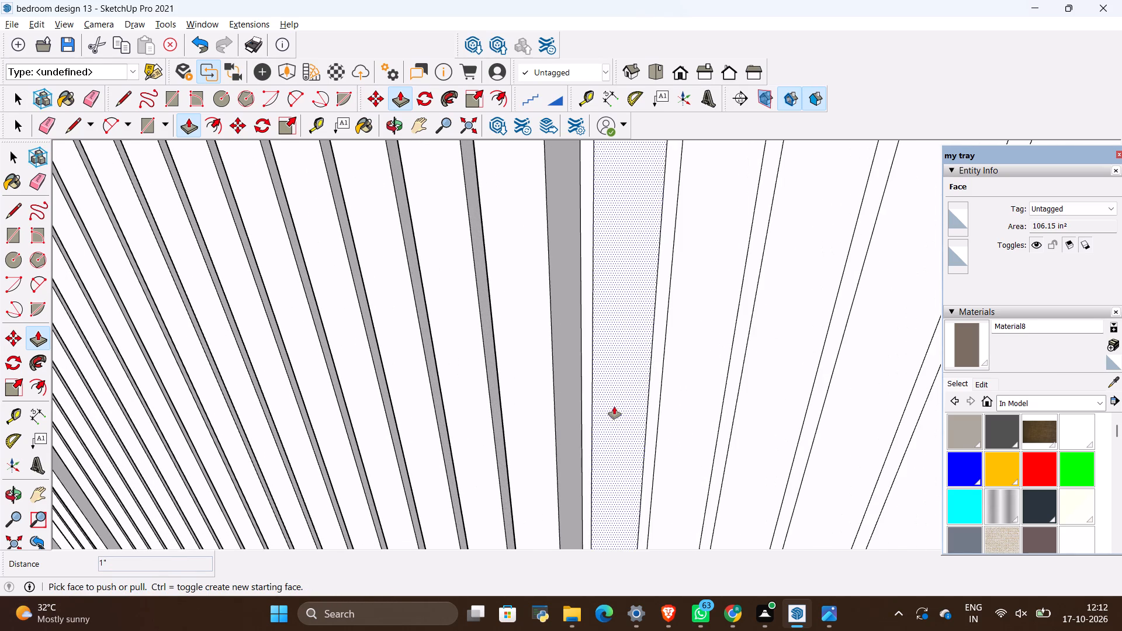
click(546, 387)
scroll(536, 380, down, 5)
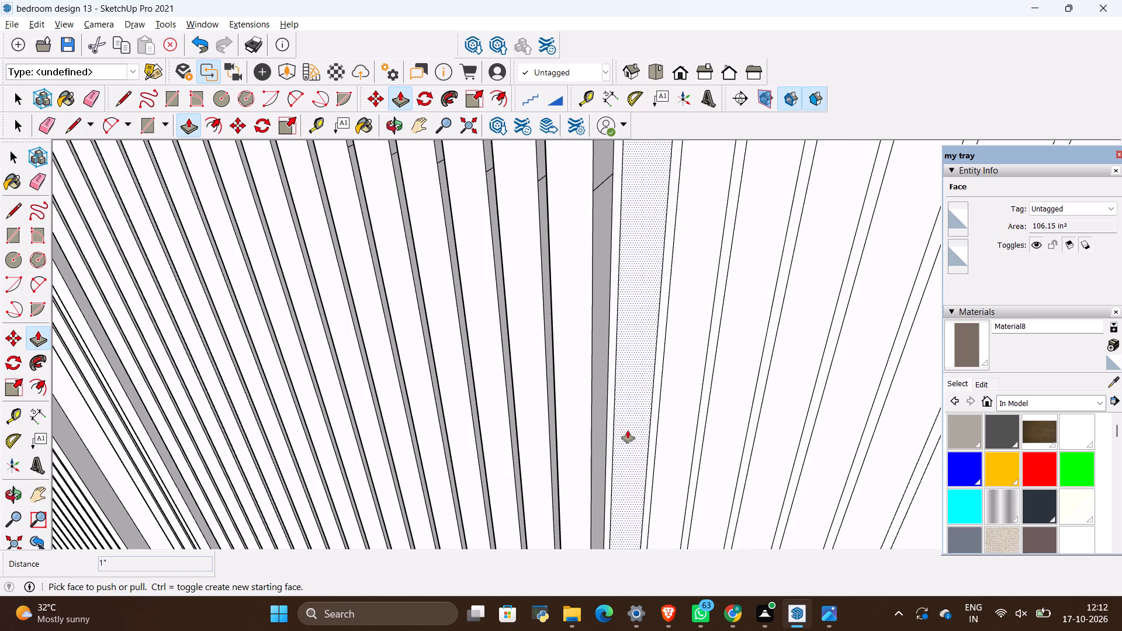
click(626, 430)
click(569, 408)
click(671, 418)
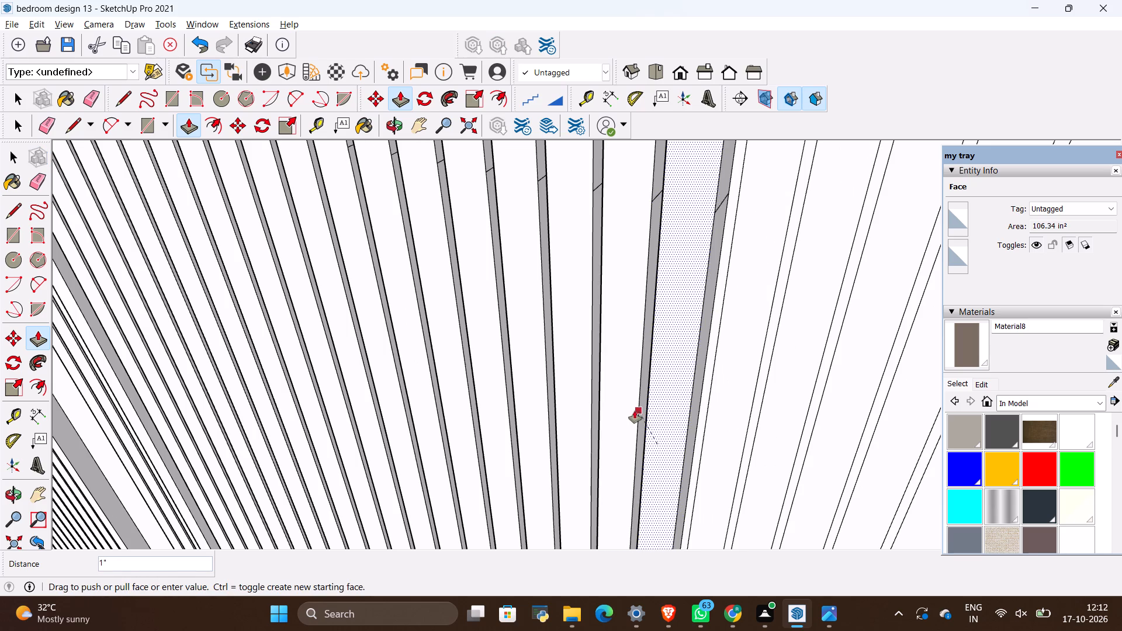
click(634, 411)
Extrude the three flute strips around the middle of the arch so they stand 1" out, level with their neighbours.
scroll(574, 380, down, 5)
scroll(673, 428, up, 5)
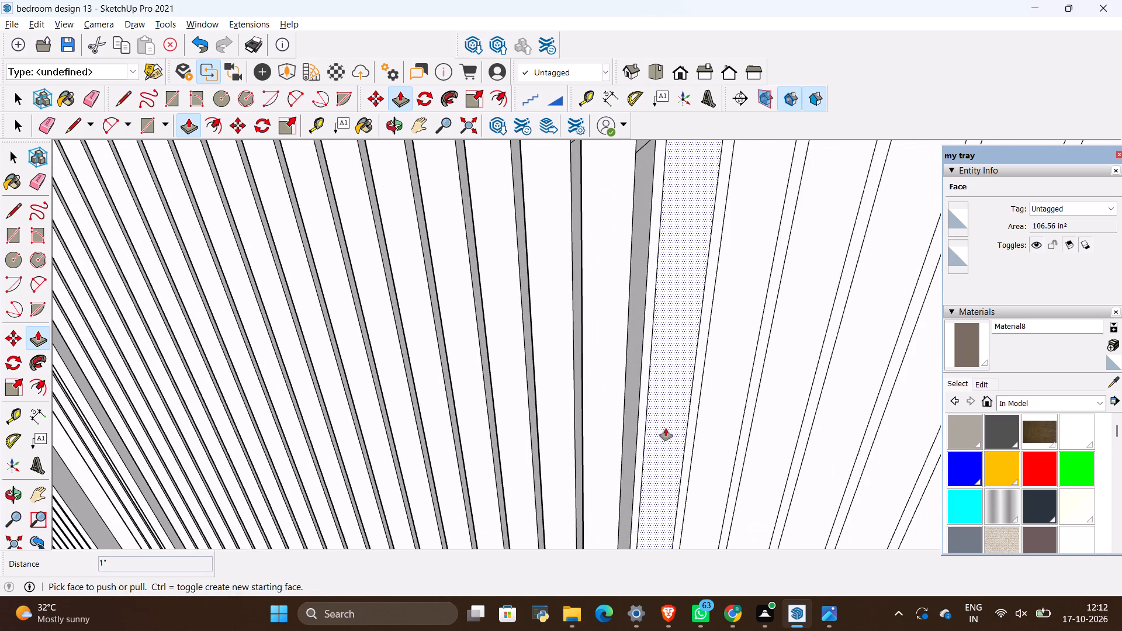
click(666, 428)
click(607, 418)
click(714, 457)
click(663, 441)
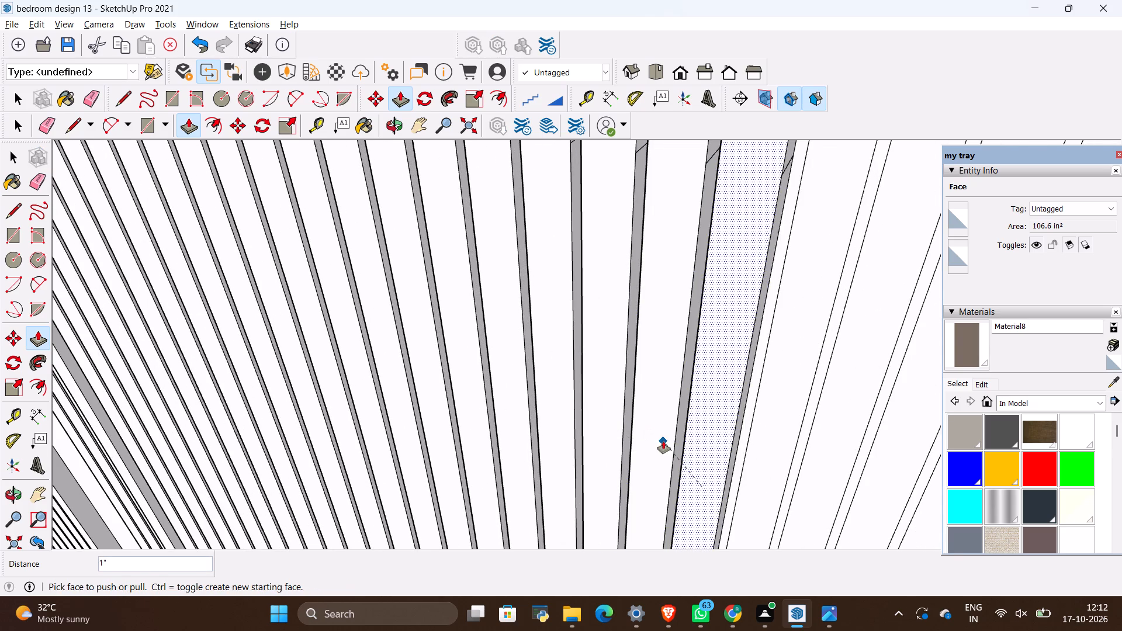
scroll(621, 408, down, 5)
scroll(703, 443, up, 4)
click(703, 443)
click(653, 434)
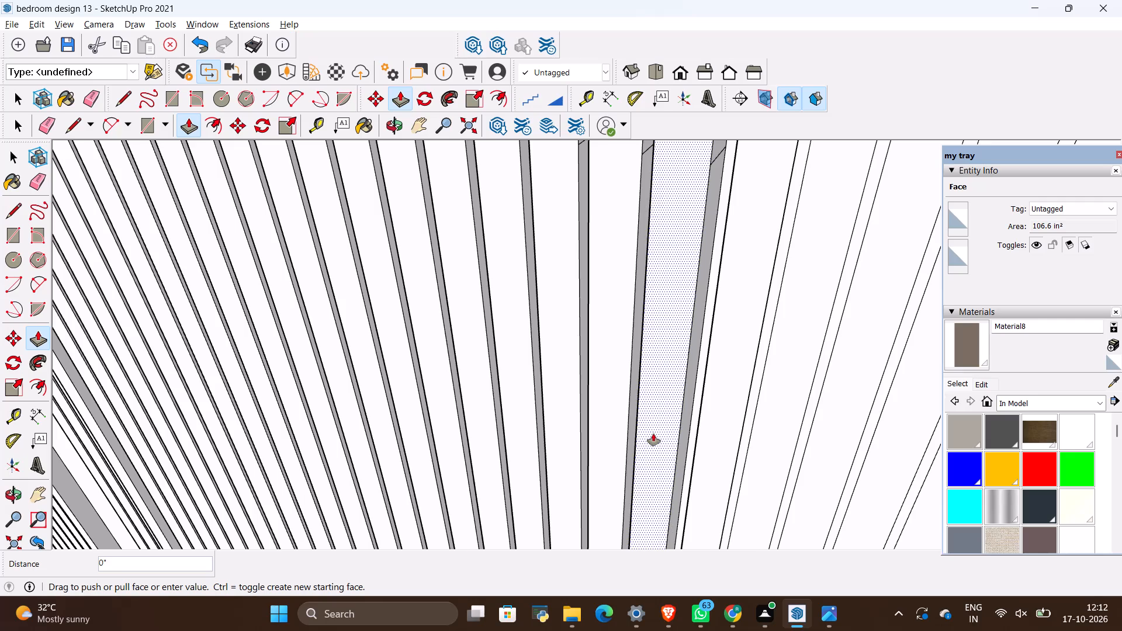
click(628, 405)
click(706, 452)
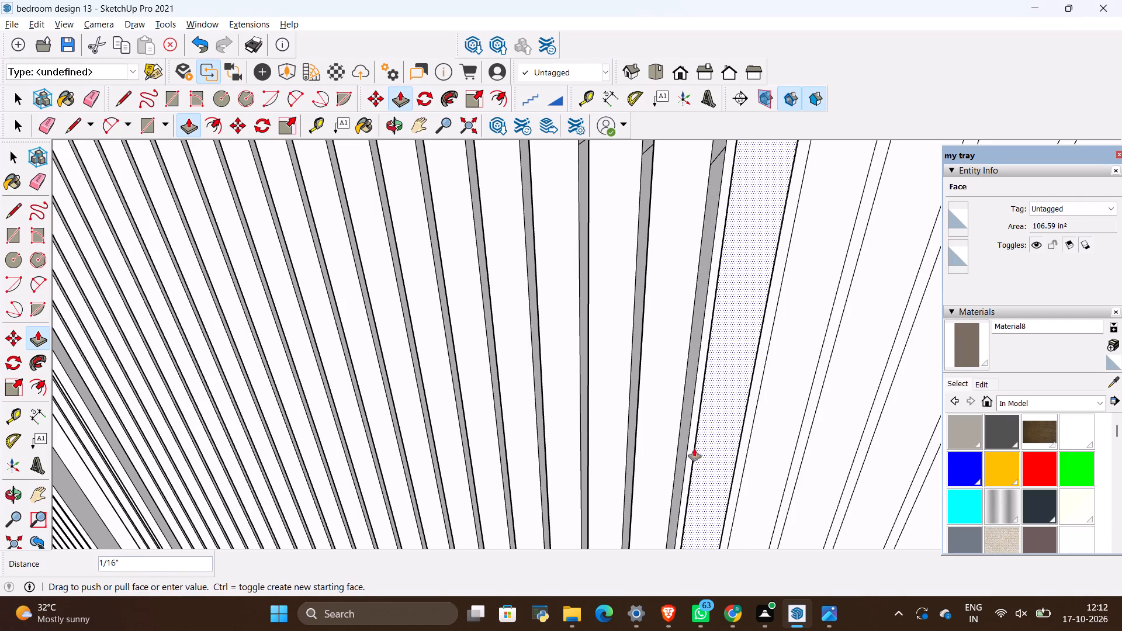
click(663, 428)
Extrude the next three flute strips by 1", moving past the arch's middle away from the wardrobe.
scroll(603, 390, down, 10)
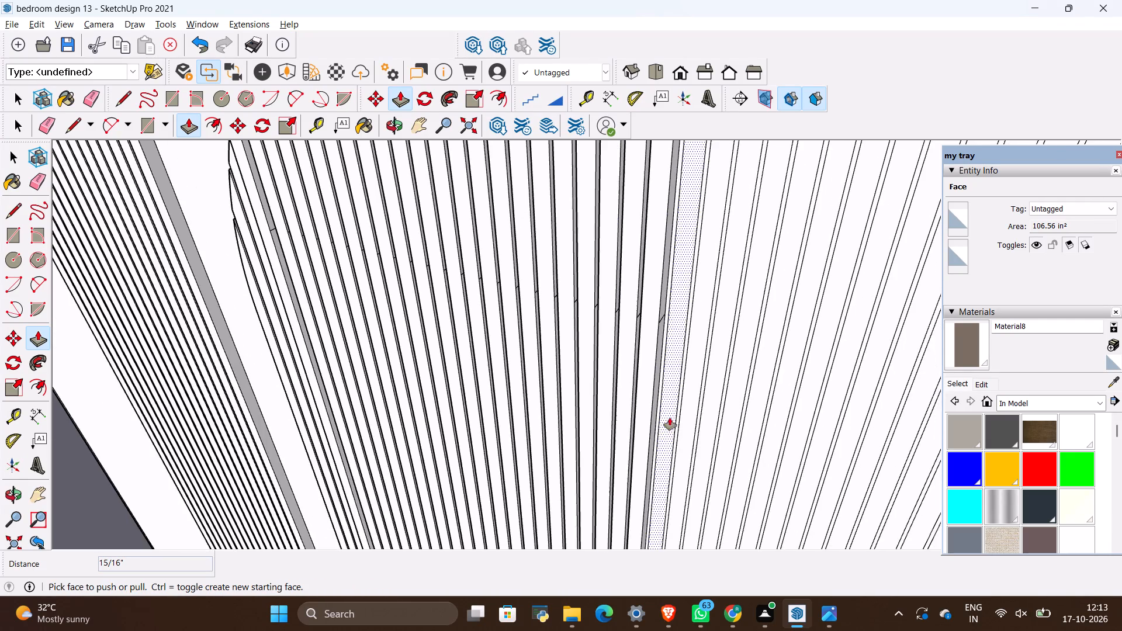
scroll(674, 422, up, 8)
click(663, 424)
click(621, 407)
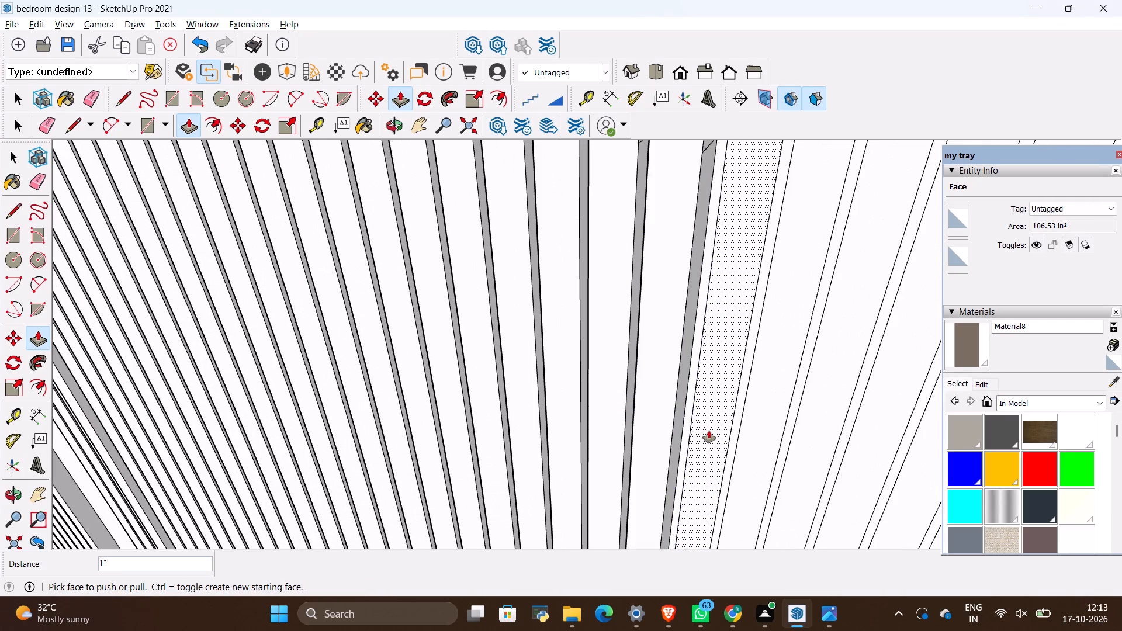
click(709, 431)
click(647, 410)
click(742, 456)
click(702, 435)
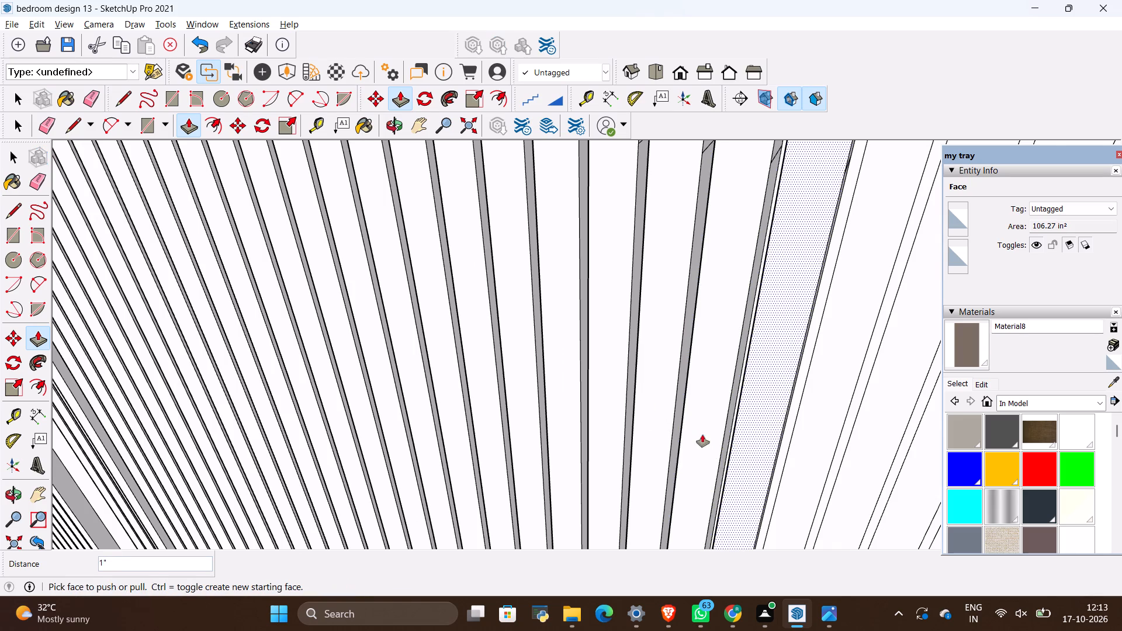
Raise three further flute strips by 1" just beyond the arch's crown, matching the raised strips' front faces.
scroll(592, 396, down, 17)
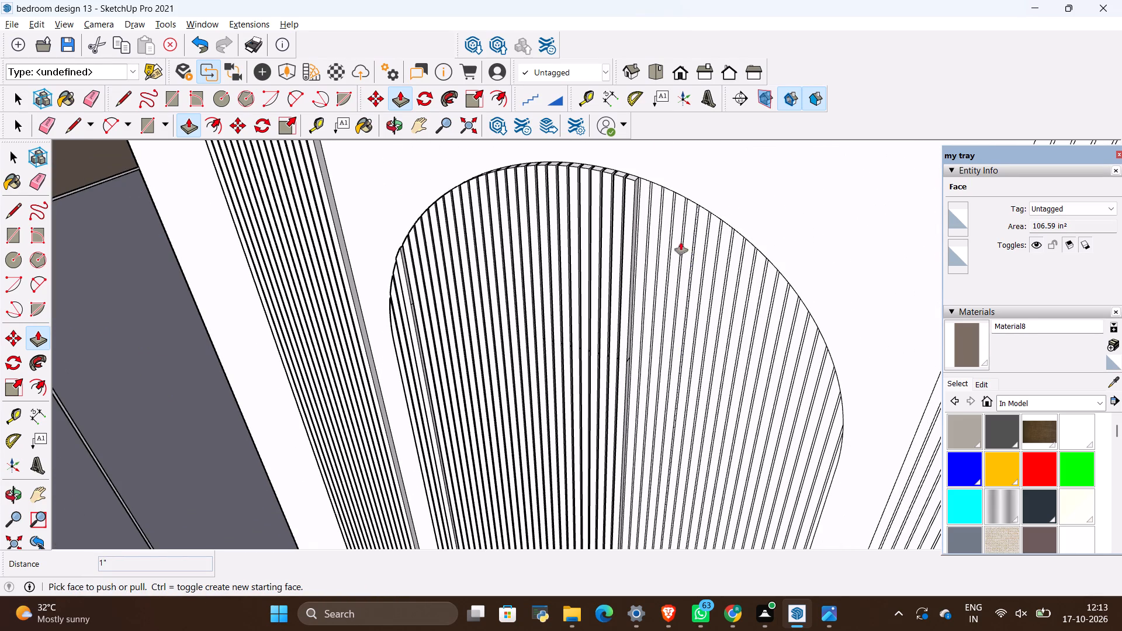
scroll(675, 210, up, 5)
scroll(722, 332, down, 5)
scroll(651, 219, up, 12)
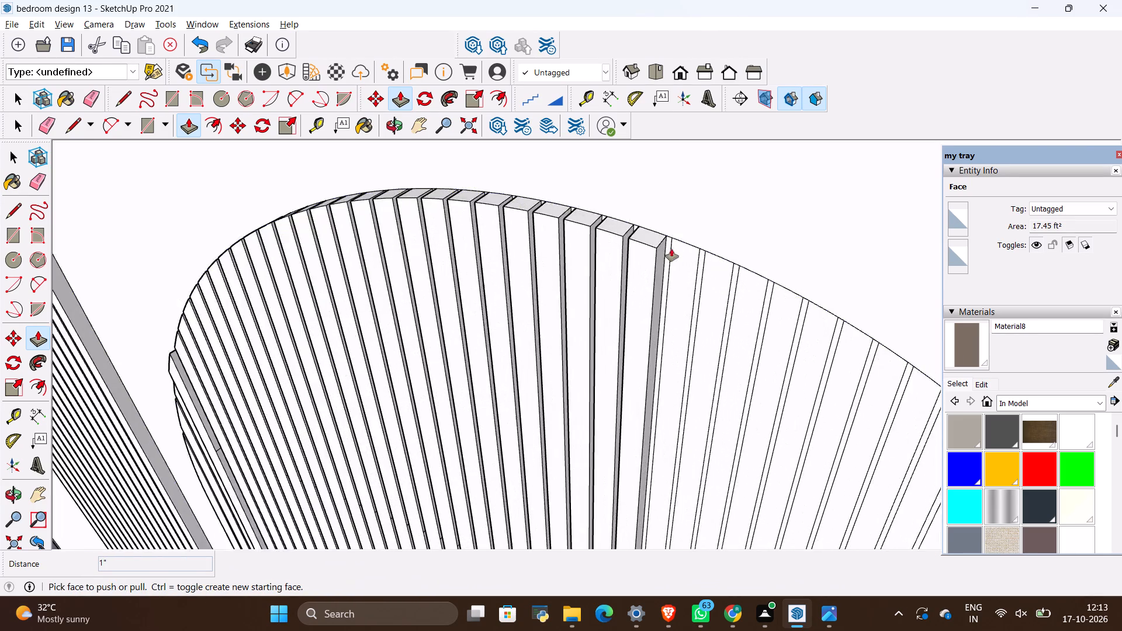
scroll(671, 249, up, 3)
click(678, 258)
click(643, 244)
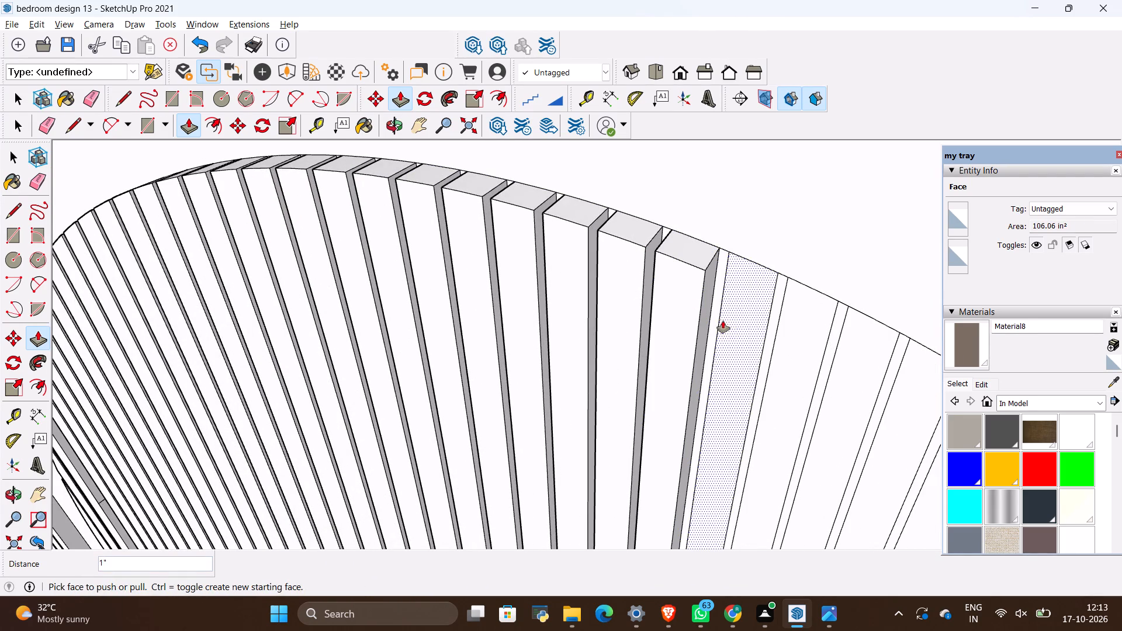
click(724, 322)
click(696, 273)
scroll(611, 241, down, 5)
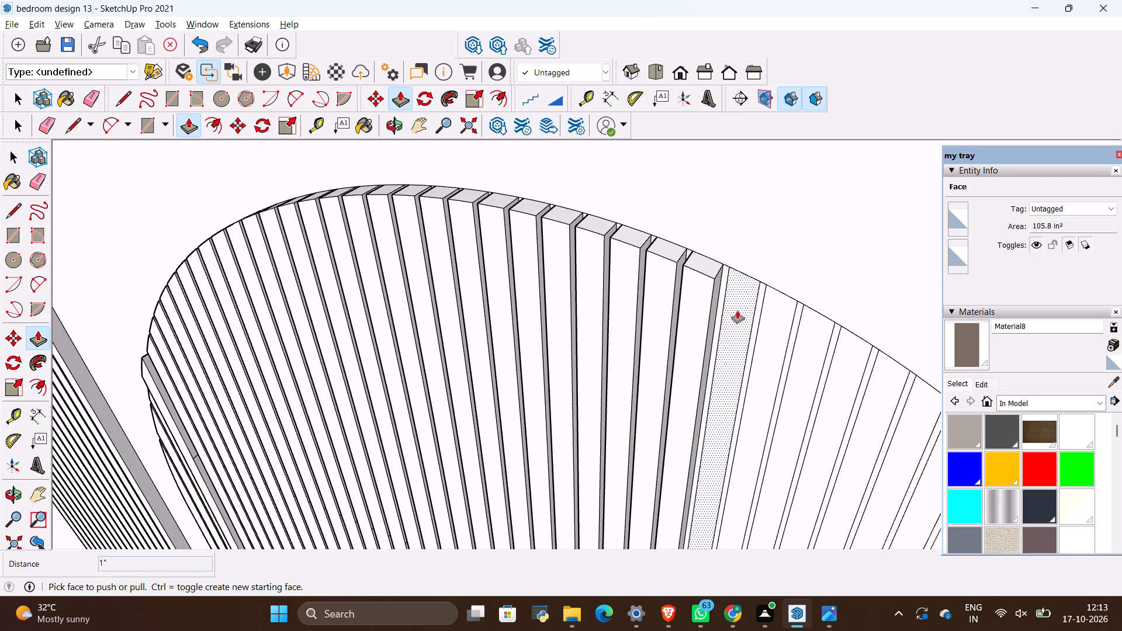
click(737, 311)
click(713, 275)
Extrude the next four flute strips by 1" along the arch's descending curve on the side away from the wardrobe.
scroll(633, 265, down, 5)
scroll(722, 310, up, 1)
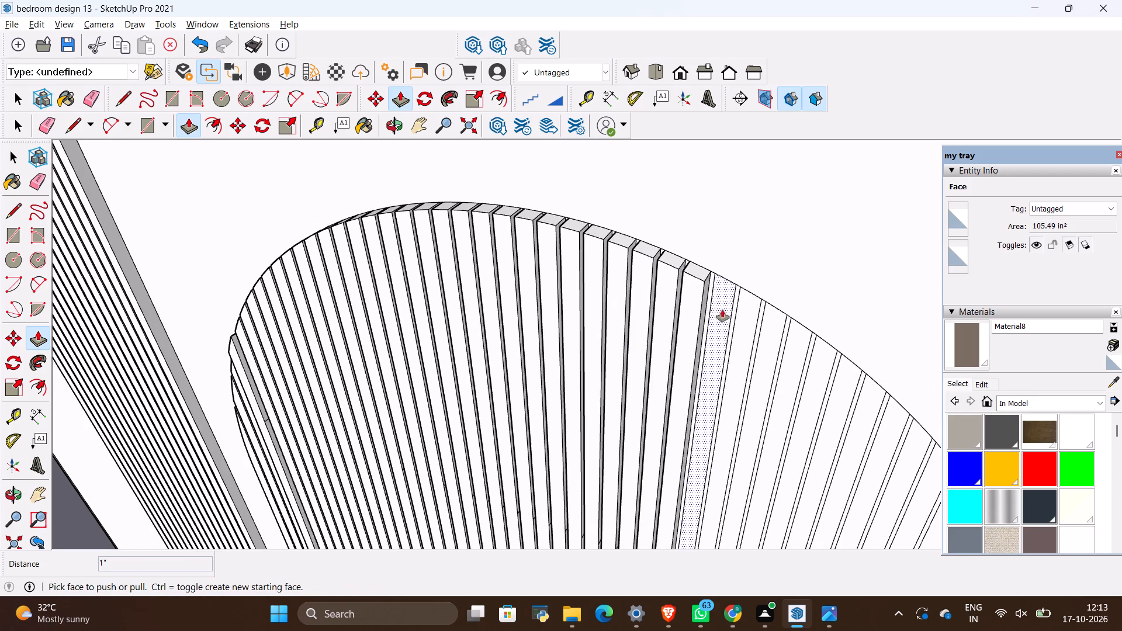
click(722, 297)
click(705, 279)
click(739, 325)
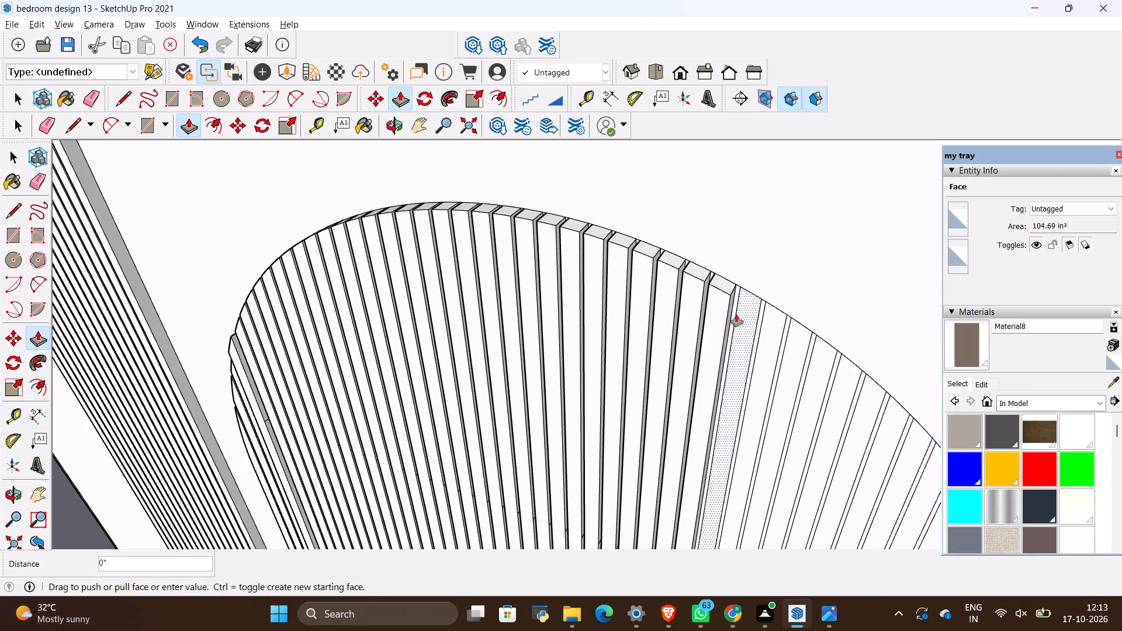
click(727, 289)
click(764, 338)
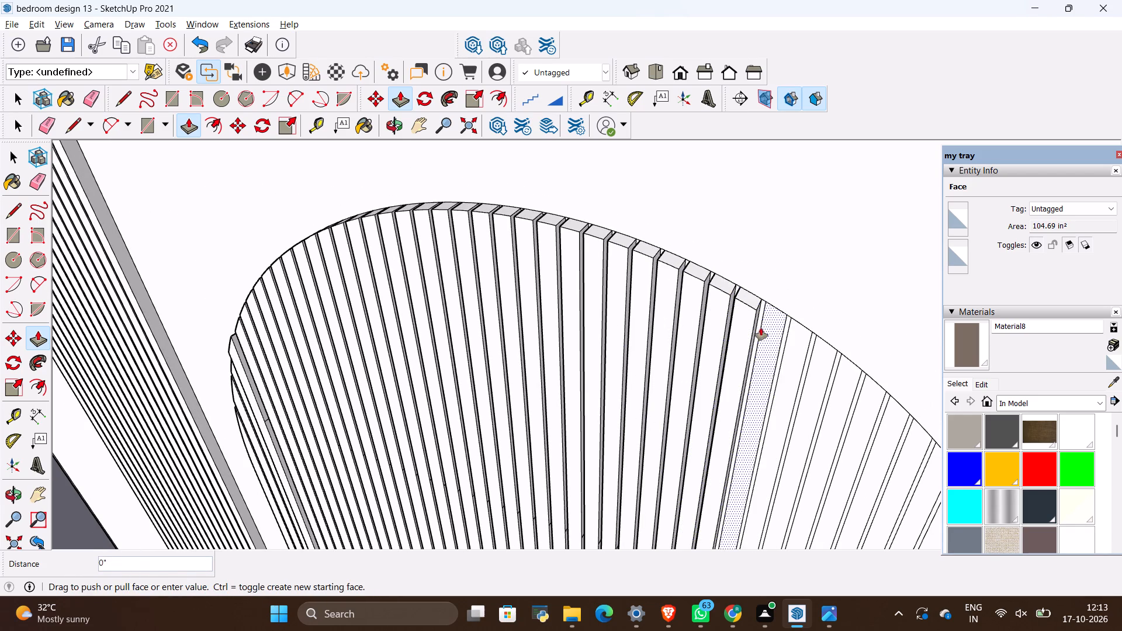
click(750, 300)
click(797, 335)
click(778, 318)
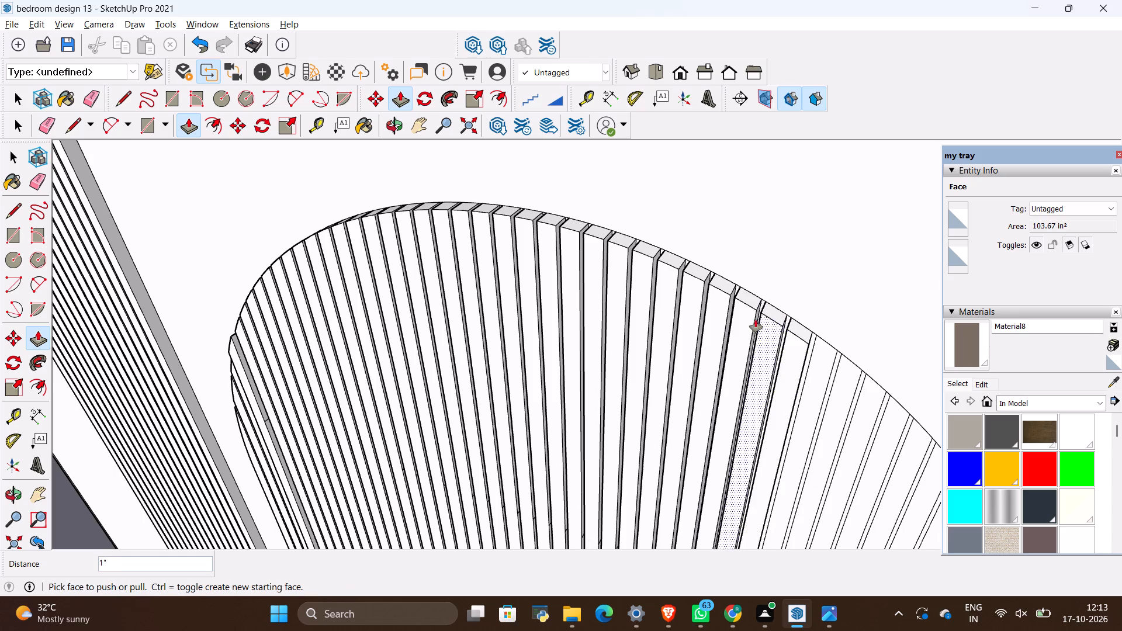
Extrude another three flute strips by 1", continuing down the arch's curve away from the wardrobe.
scroll(727, 313, down, 4)
scroll(789, 362, up, 4)
click(791, 349)
click(778, 311)
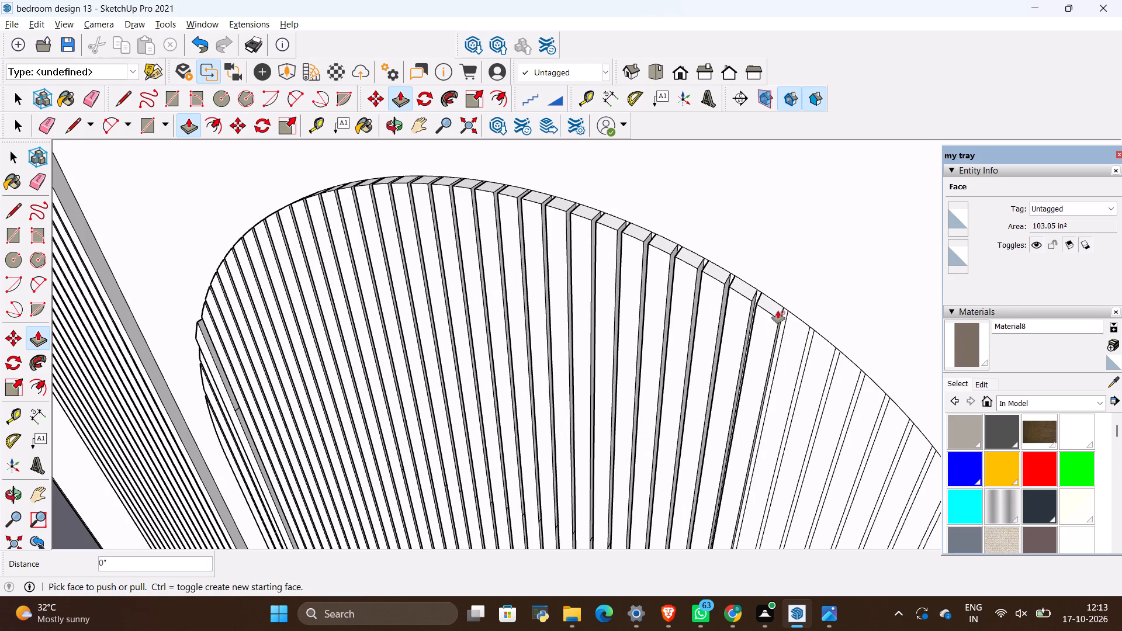
click(783, 337)
click(771, 324)
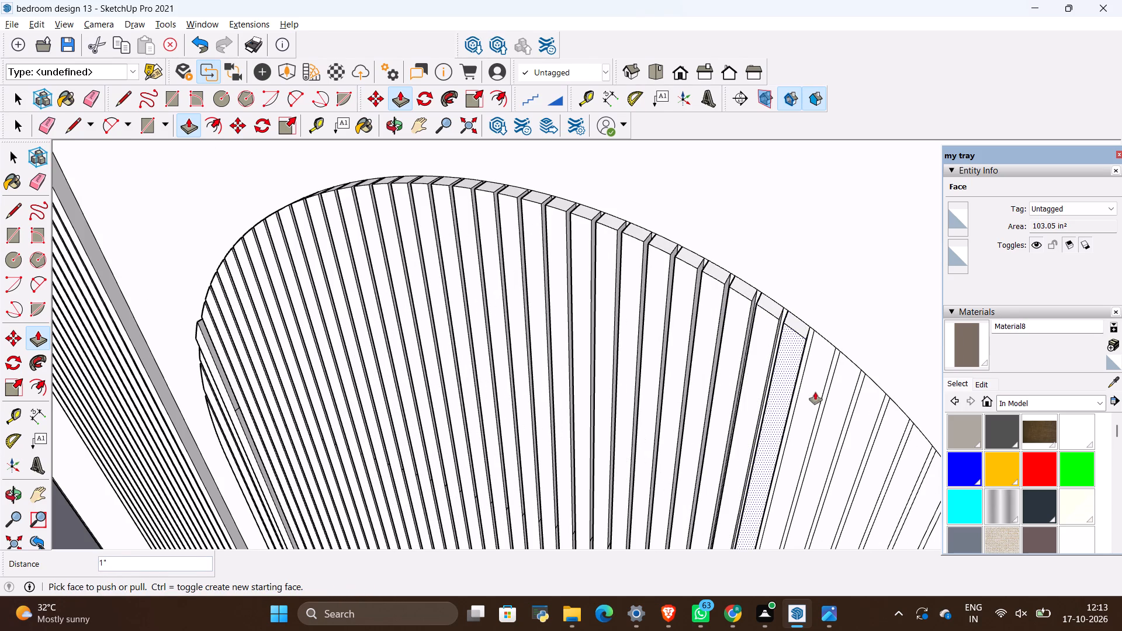
click(812, 390)
click(791, 344)
click(838, 393)
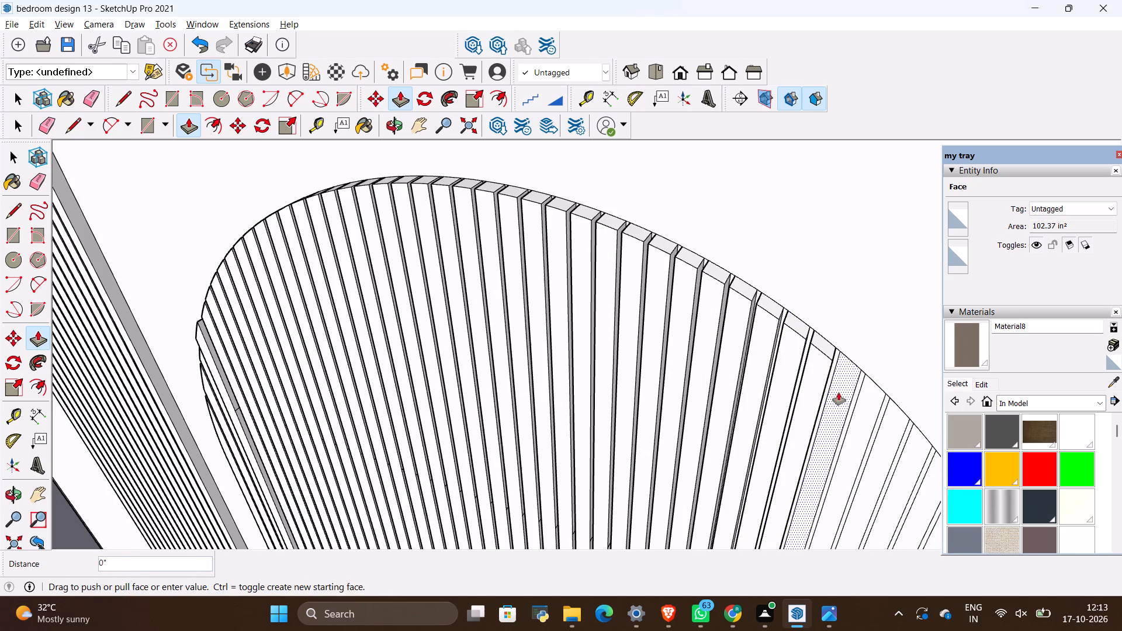
click(825, 375)
Raise the following three flute strips by 1", level with the finished ones, toward the arch's far edge.
scroll(754, 337, down, 15)
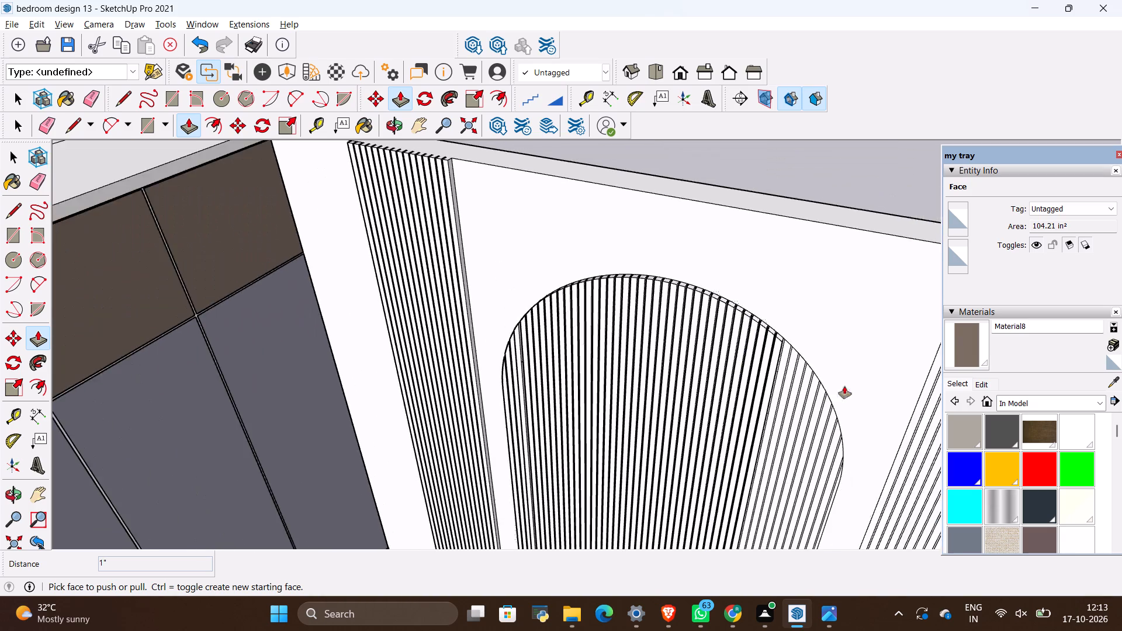
scroll(846, 387, up, 9)
scroll(739, 330, up, 4)
click(735, 311)
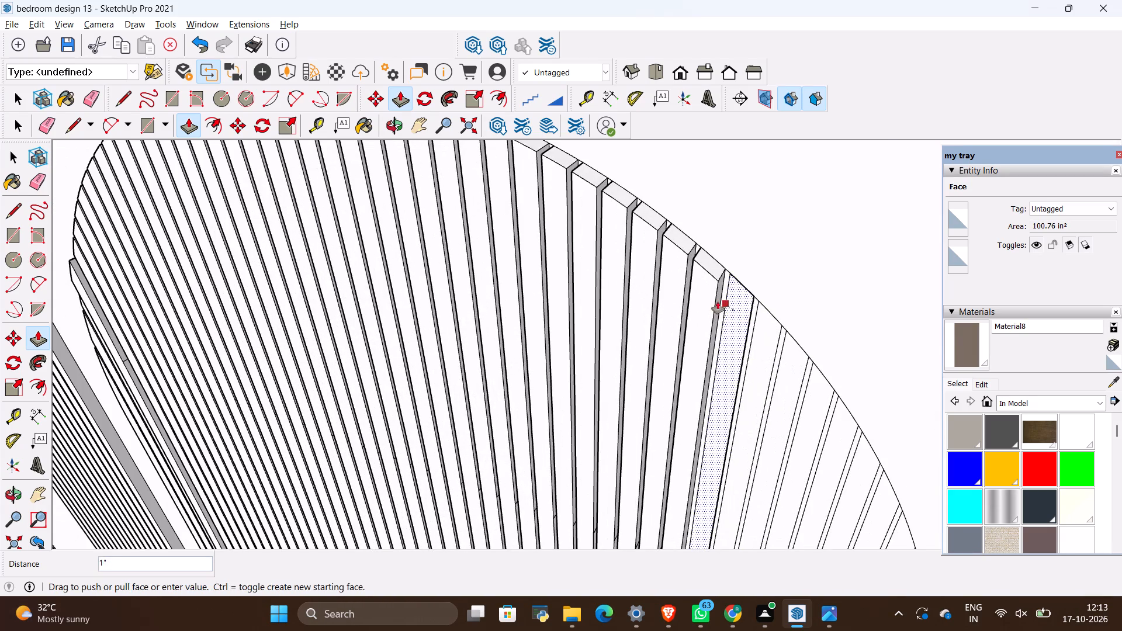
click(709, 300)
click(755, 355)
click(729, 329)
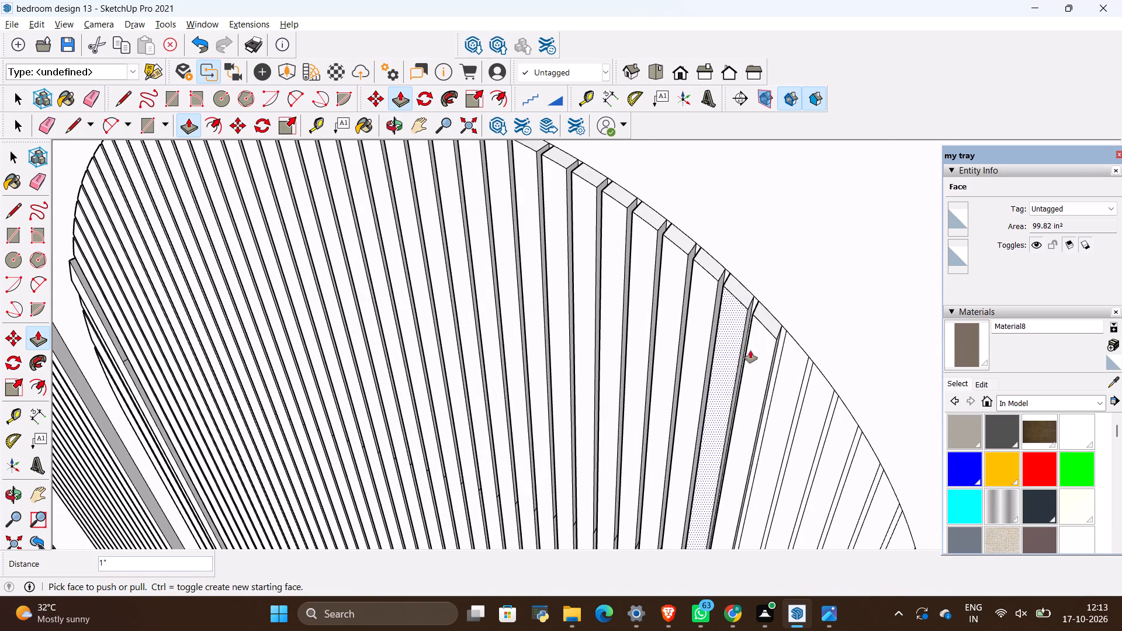
click(781, 381)
click(761, 364)
scroll(719, 311, down, 4)
scroll(773, 360, up, 2)
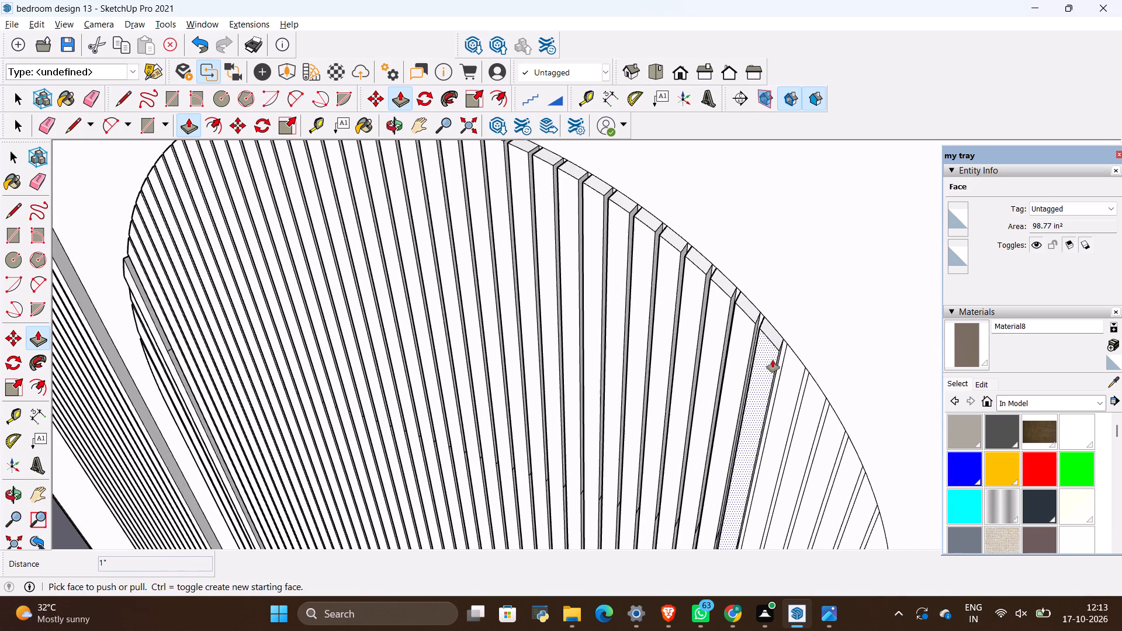
Raise the next four flute strips by 1" down the arch's curve on the side away from the wardrobe.
scroll(773, 360, up, 1)
click(791, 371)
click(767, 353)
click(814, 404)
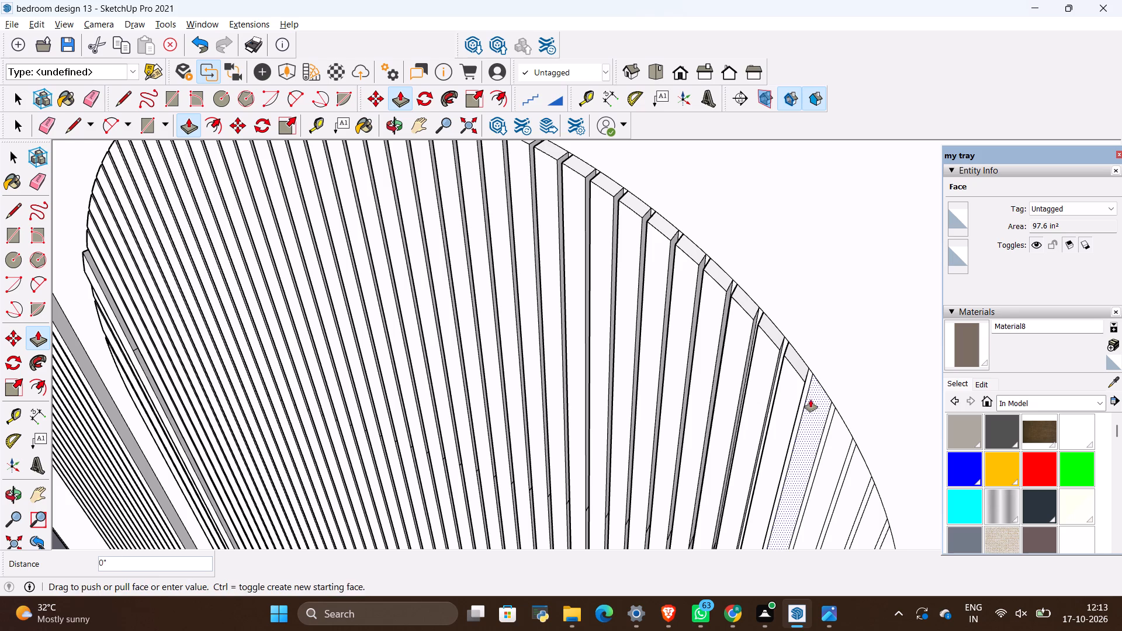
click(797, 383)
scroll(749, 307, down, 4)
scroll(829, 398, up, 7)
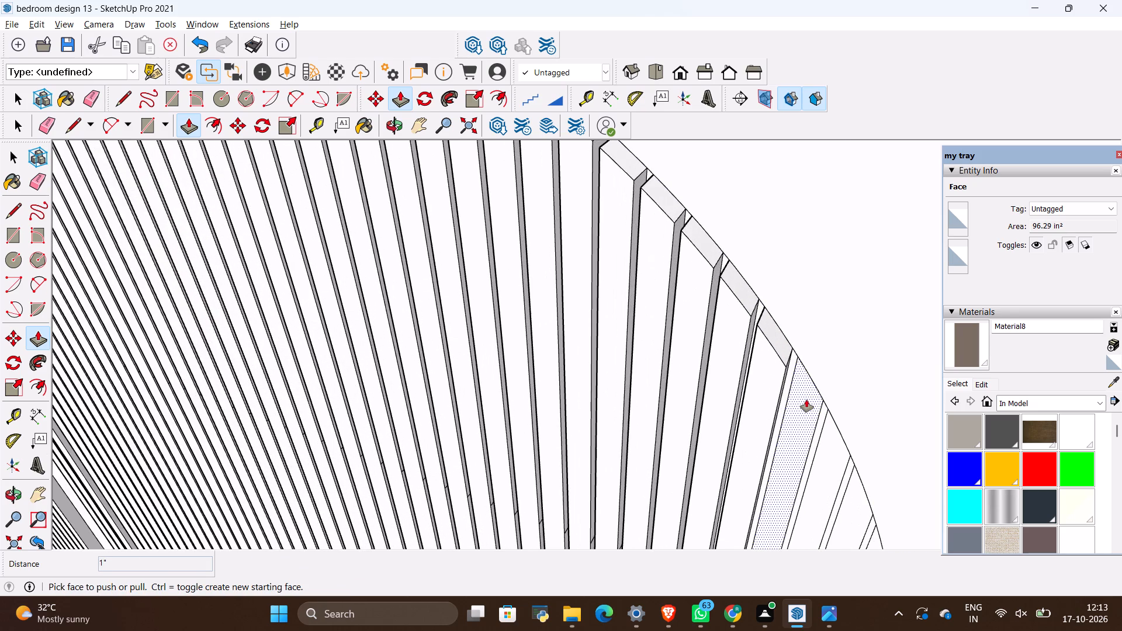
click(806, 400)
click(770, 356)
scroll(764, 319, down, 5)
click(806, 396)
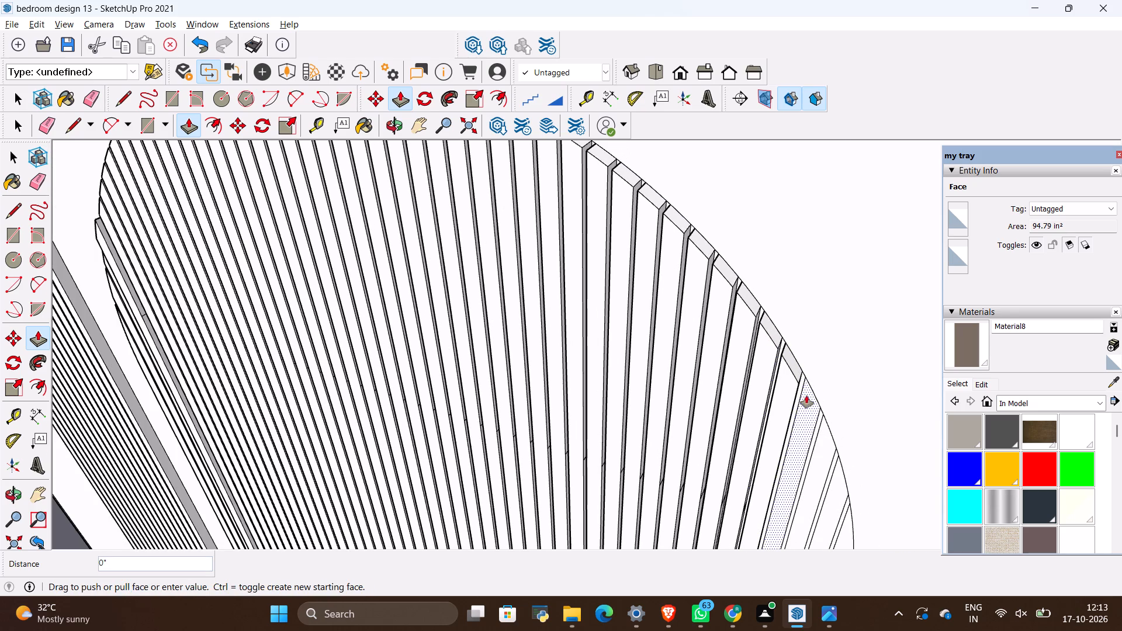
click(793, 386)
Raise three more flute strips by 1" near the arch's far edge, level with the finished ones.
scroll(771, 306, down, 9)
scroll(794, 370, up, 9)
click(801, 360)
click(773, 344)
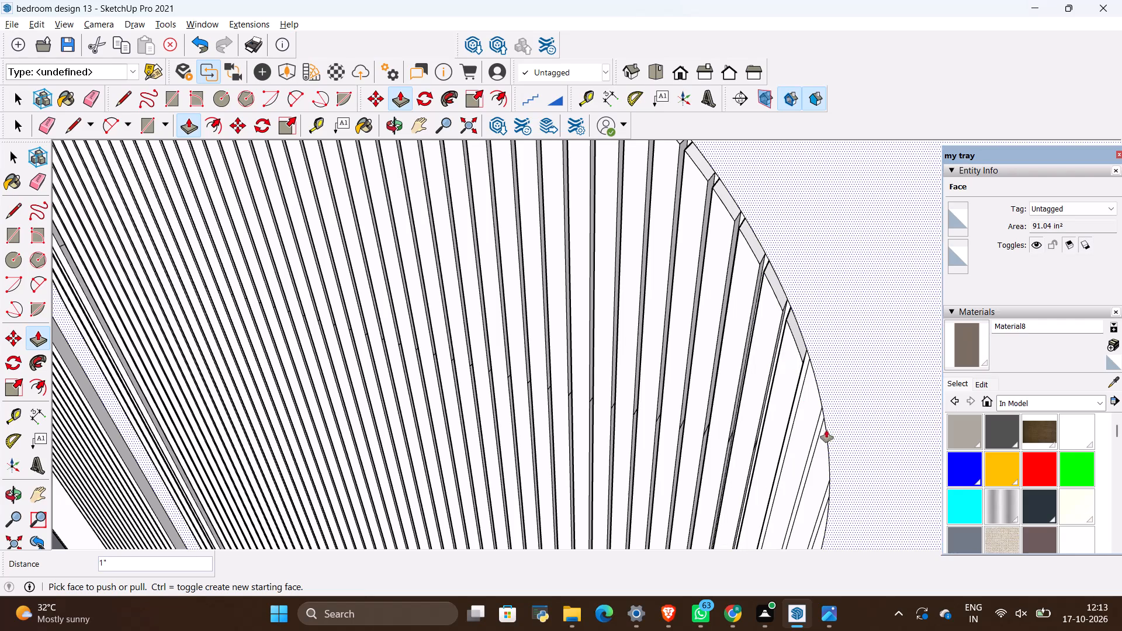
click(798, 412)
click(782, 397)
click(820, 457)
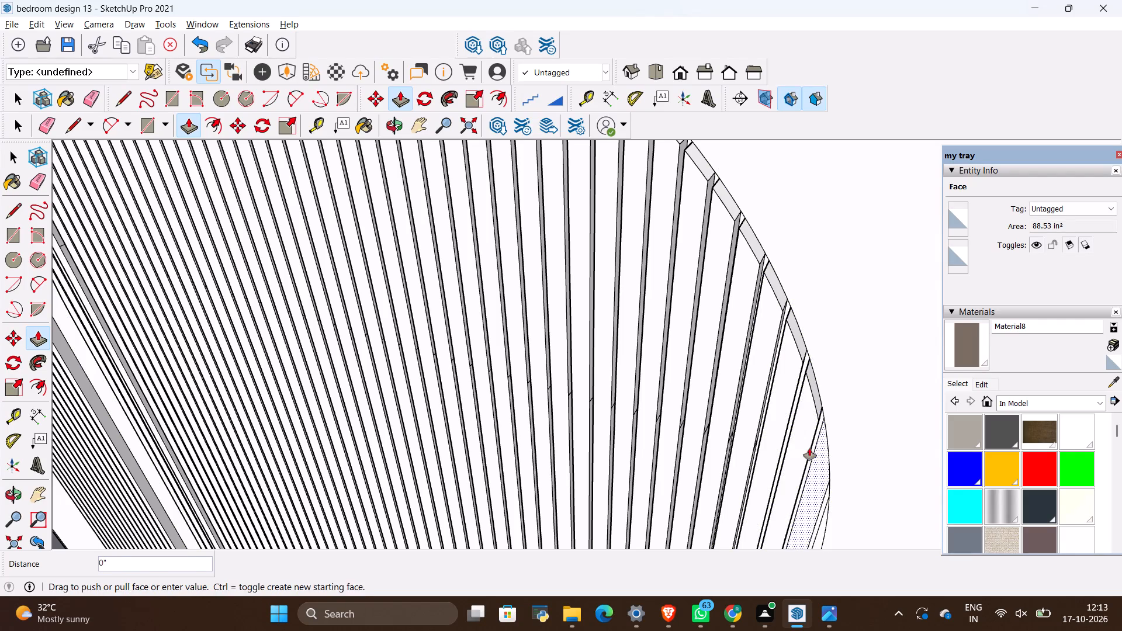
click(797, 439)
Extrude the last two flute strips at the arch's far edge, the inner one by 1" and the outermost sliver by 1 1/8".
scroll(808, 366, down, 5)
scroll(815, 474, up, 8)
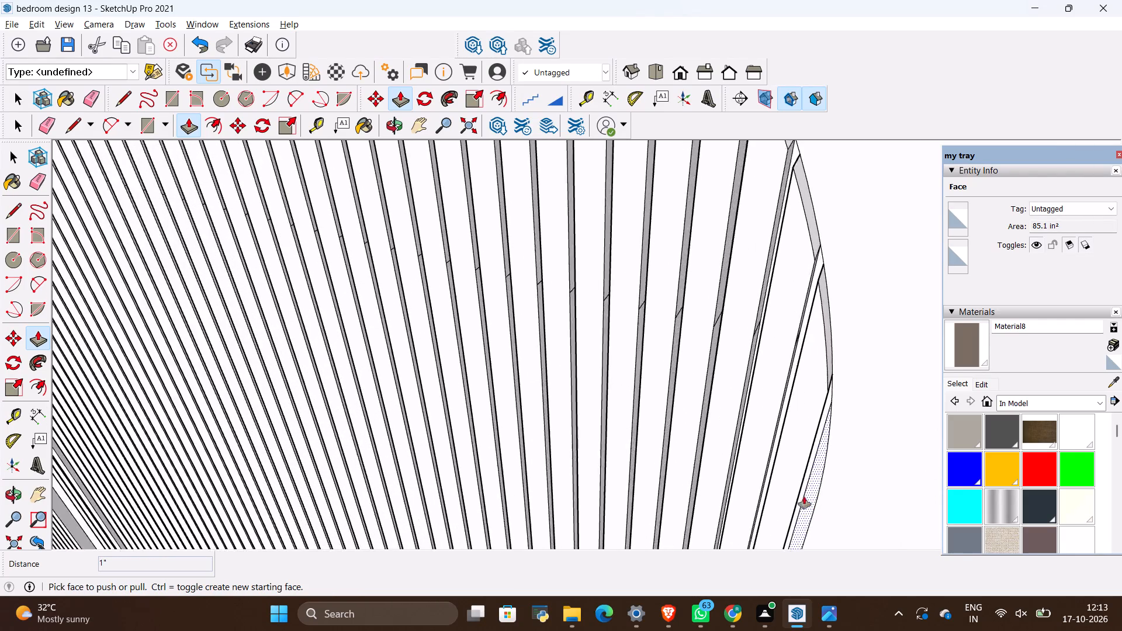
scroll(804, 497, up, 6)
click(812, 493)
click(784, 458)
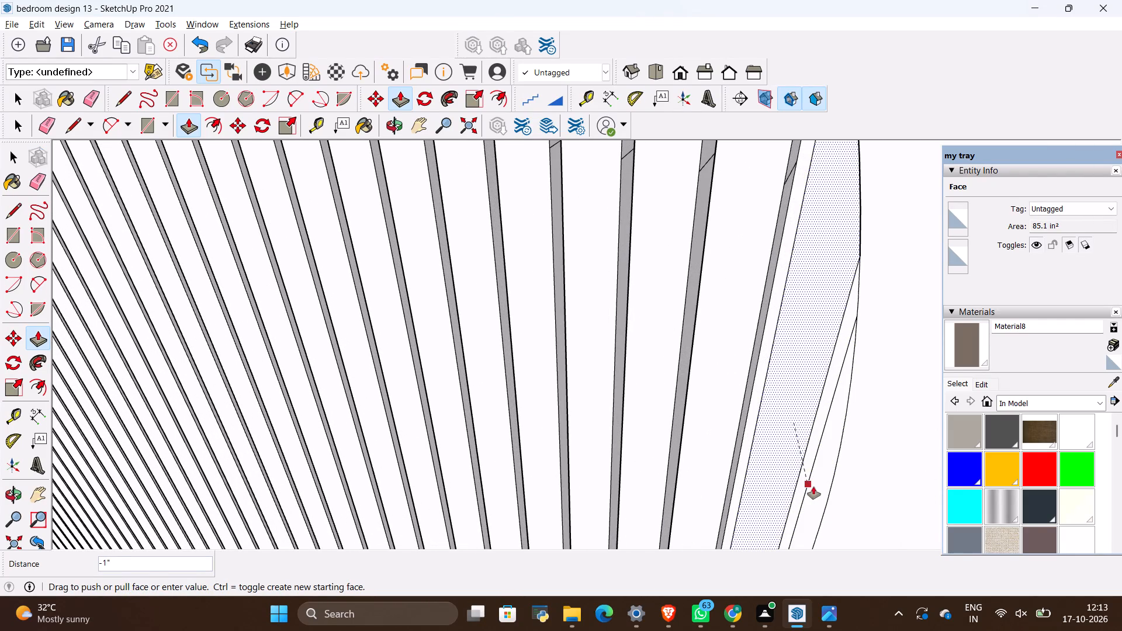
click(723, 438)
click(817, 512)
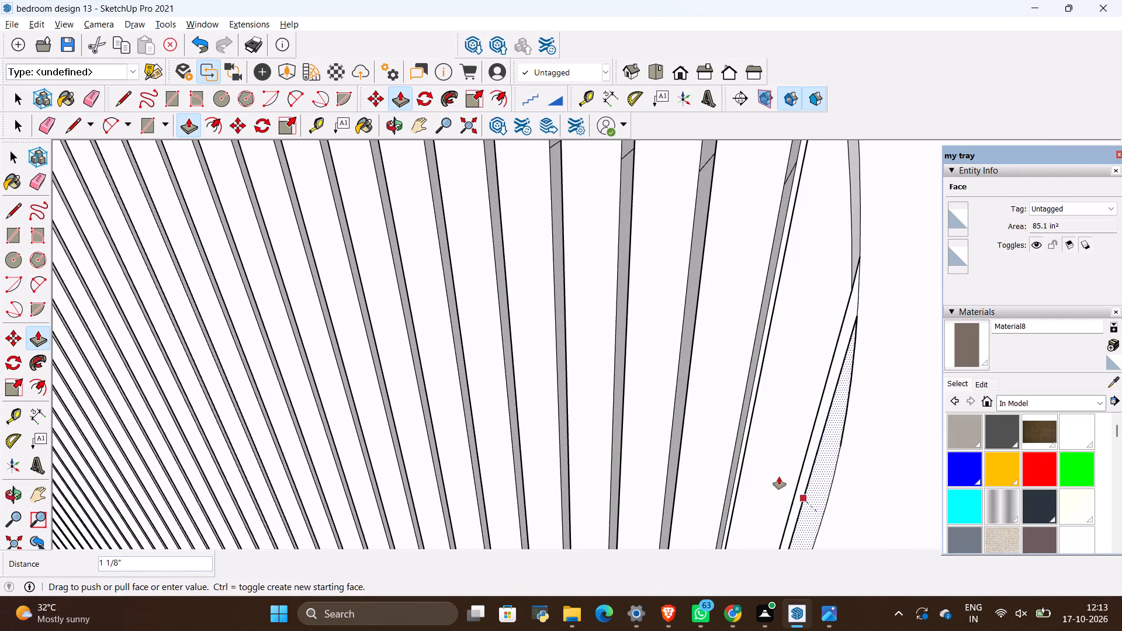
click(779, 477)
Extrude the curtain-side flute panel's first strip, the one nearest the arch, by 1".
scroll(744, 444, down, 17)
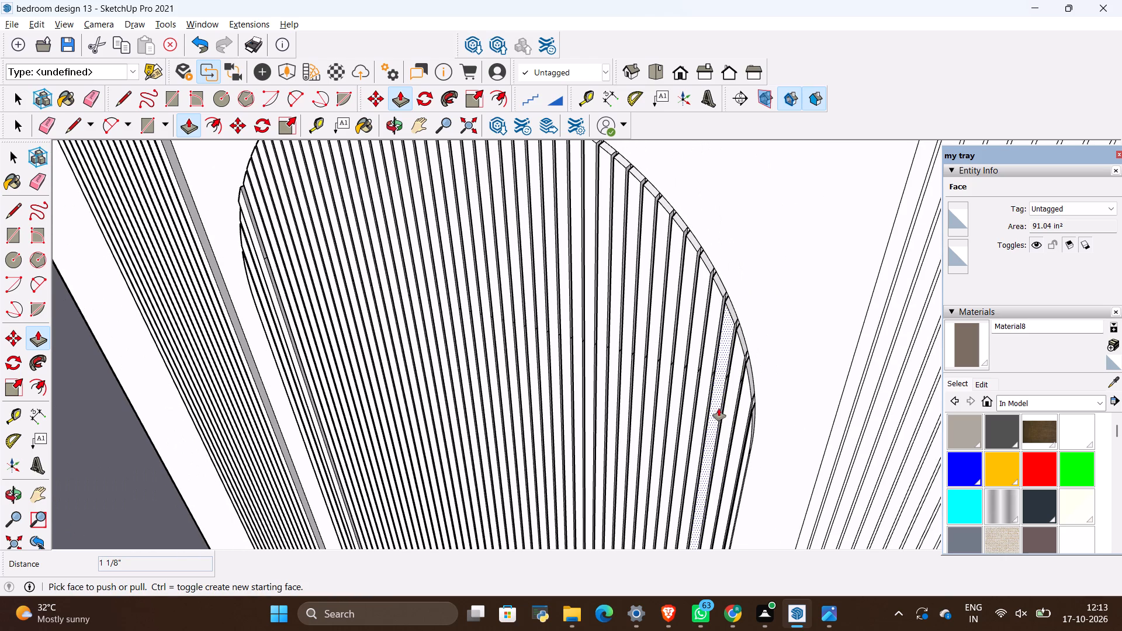
scroll(664, 318, down, 8)
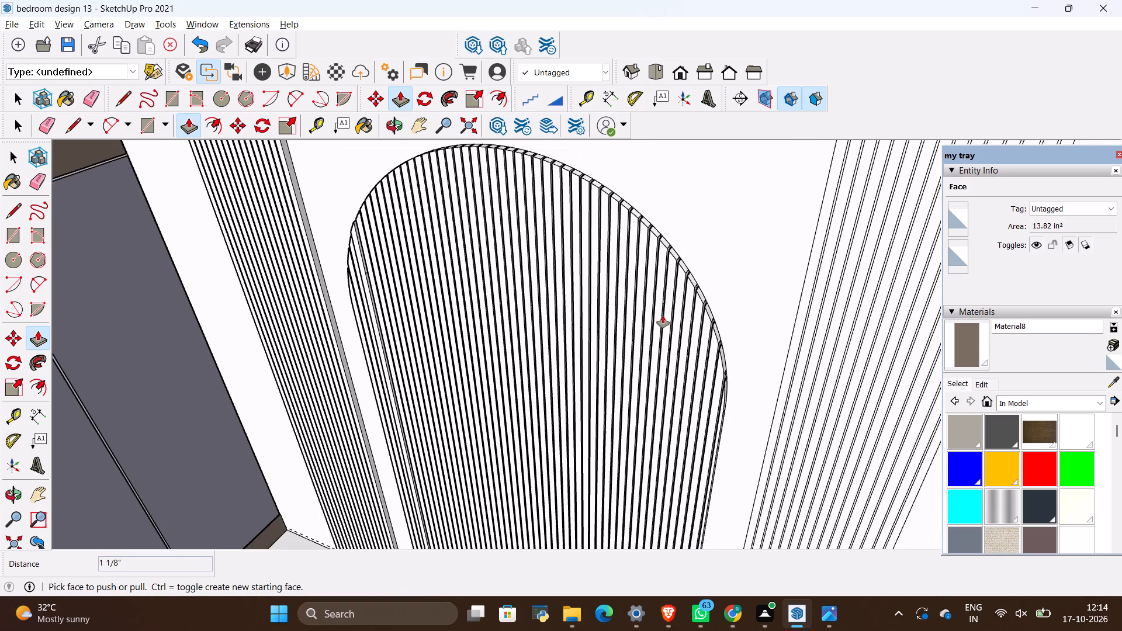
scroll(663, 315, down, 7)
middle_drag(676, 246, 772, 254)
scroll(783, 172, up, 14)
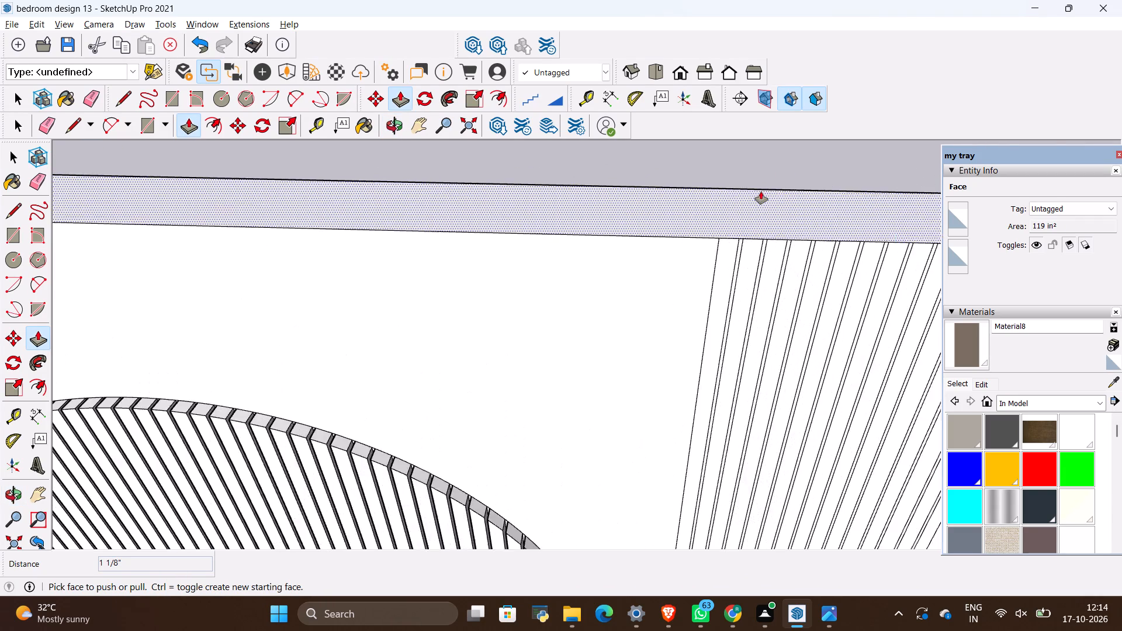
scroll(761, 192, up, 5)
scroll(712, 238, up, 3)
click(712, 256)
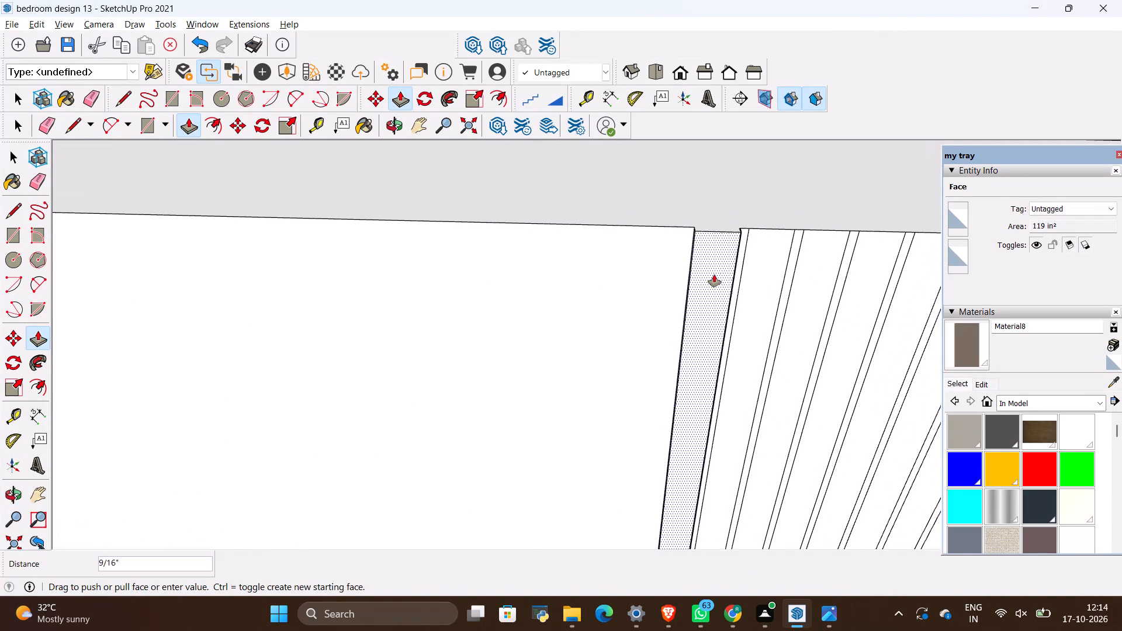
key(BackSpace)
text(1")
key(Return)
Raise the next three strips of the curtain-side panel by 1", matching the first strip's front face.
click(759, 259)
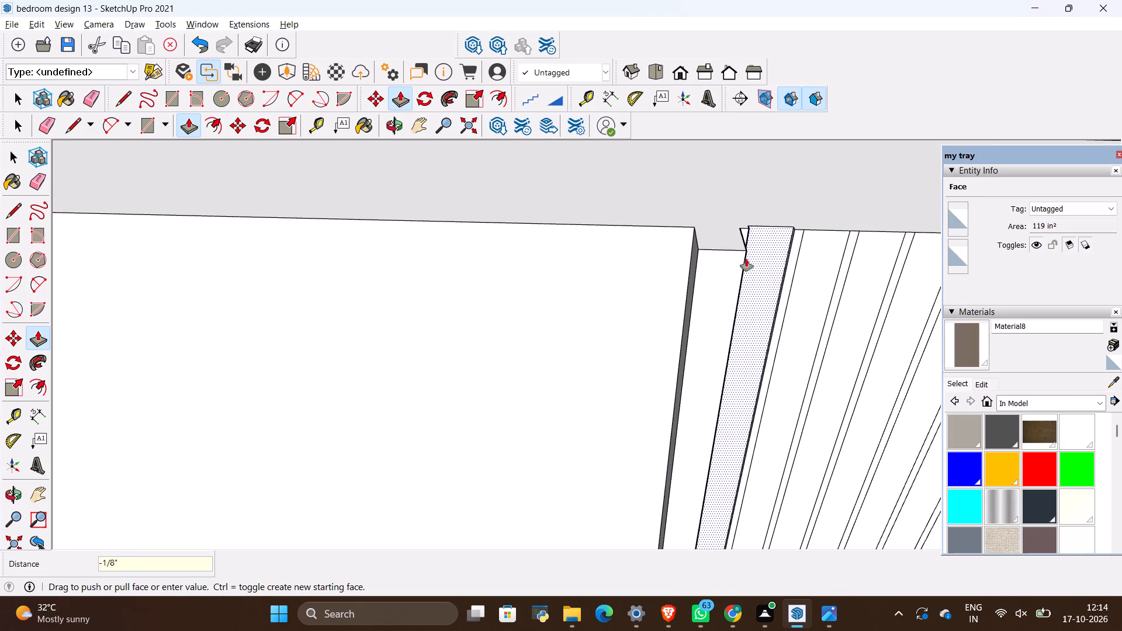
click(737, 255)
click(832, 250)
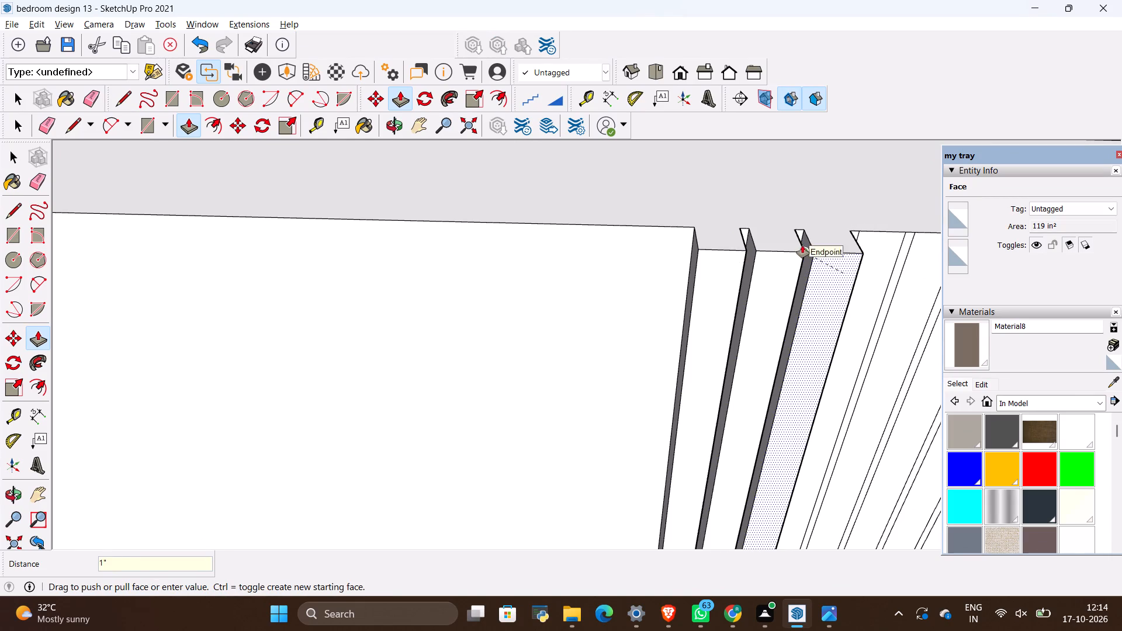
click(802, 245)
scroll(541, 185, down, 4)
click(763, 219)
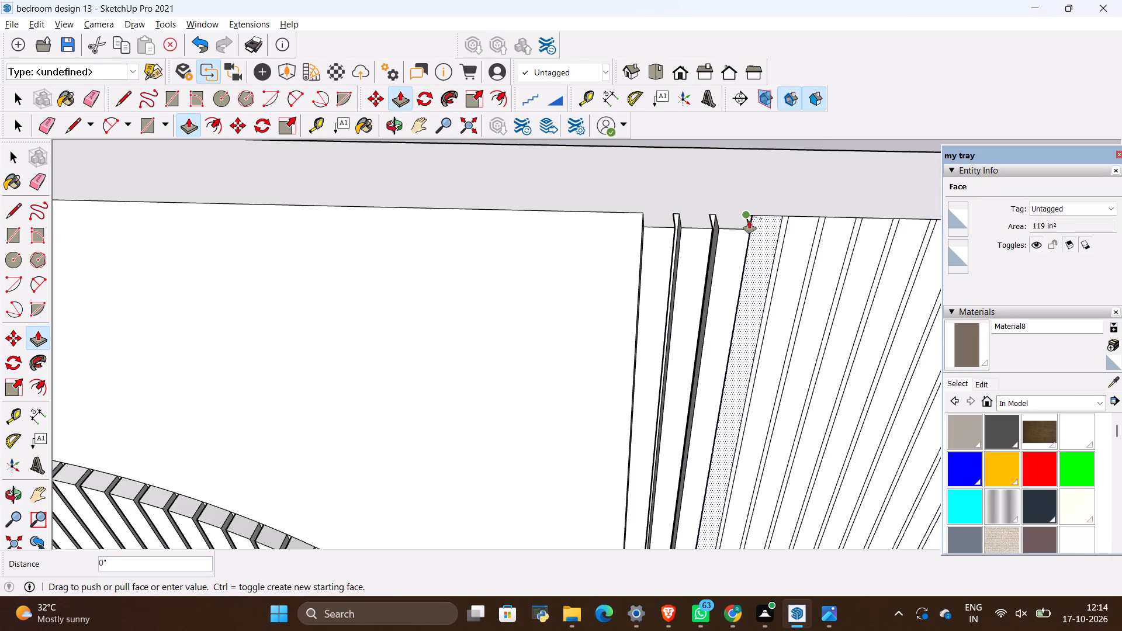
click(745, 228)
Extrude four further strips of the curtain-side panel by 1", working toward the curtains.
scroll(532, 241, down, 5)
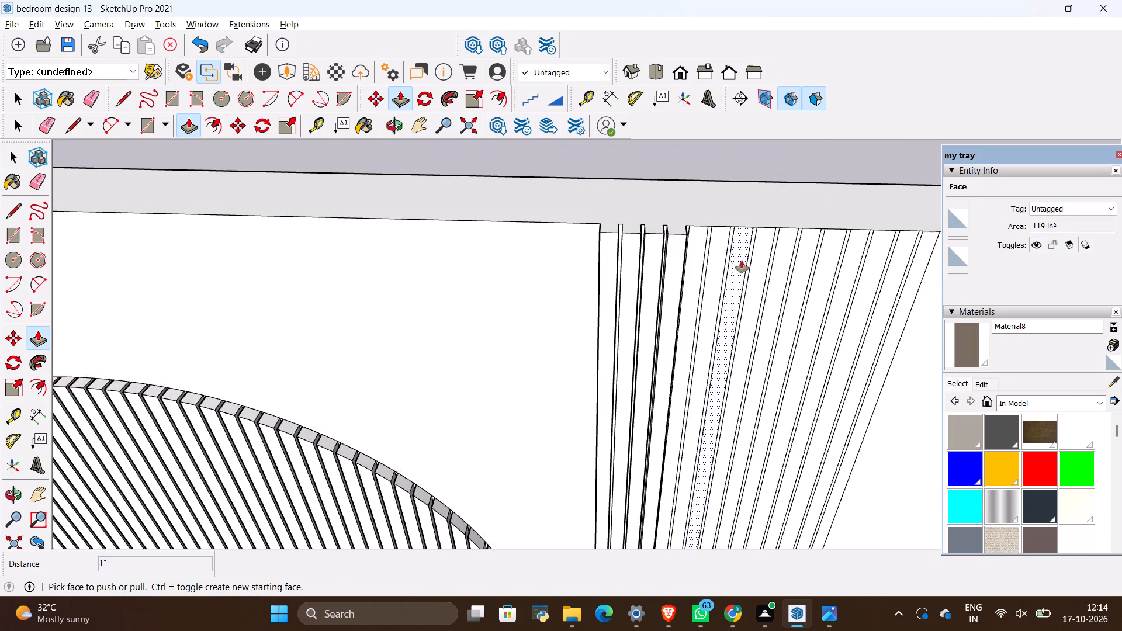
scroll(736, 248, up, 3)
click(678, 236)
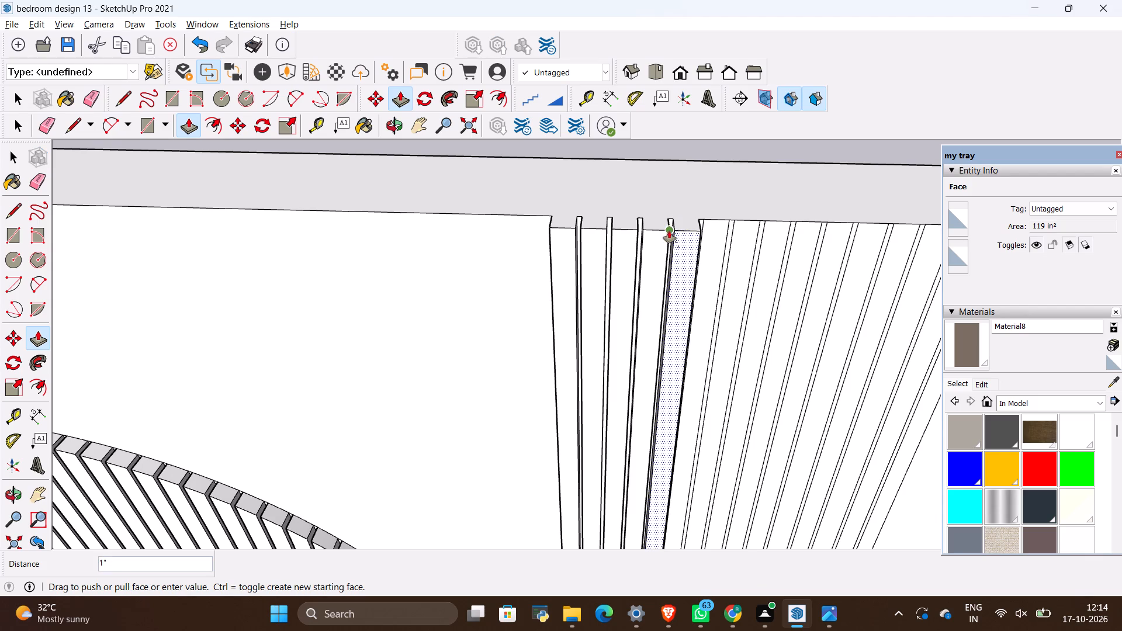
click(668, 231)
click(715, 251)
click(698, 230)
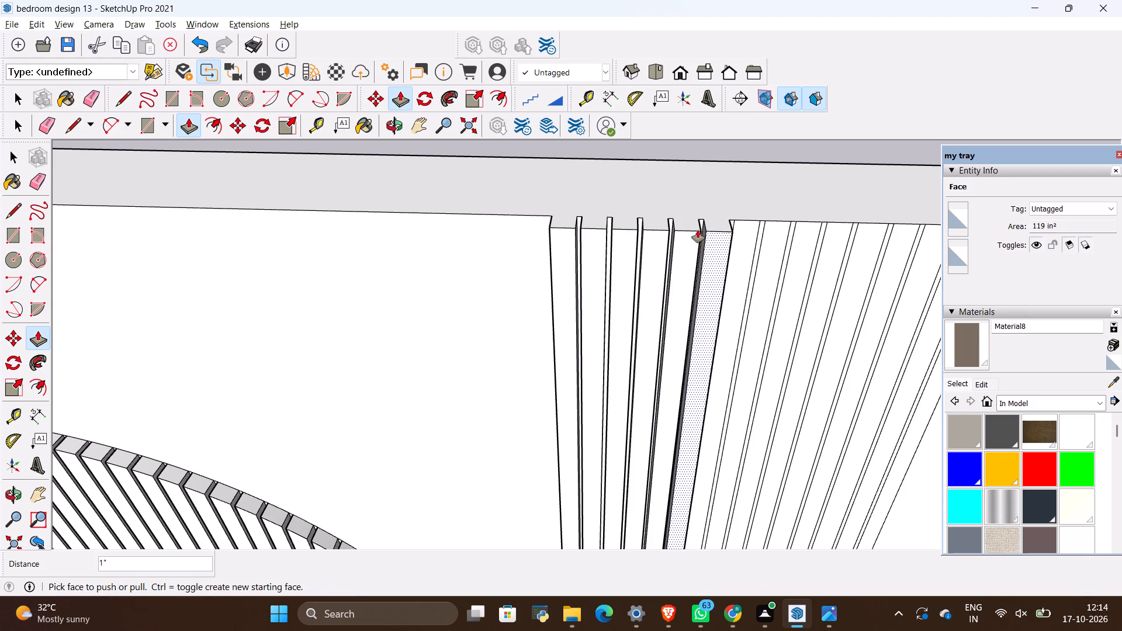
click(743, 228)
click(729, 231)
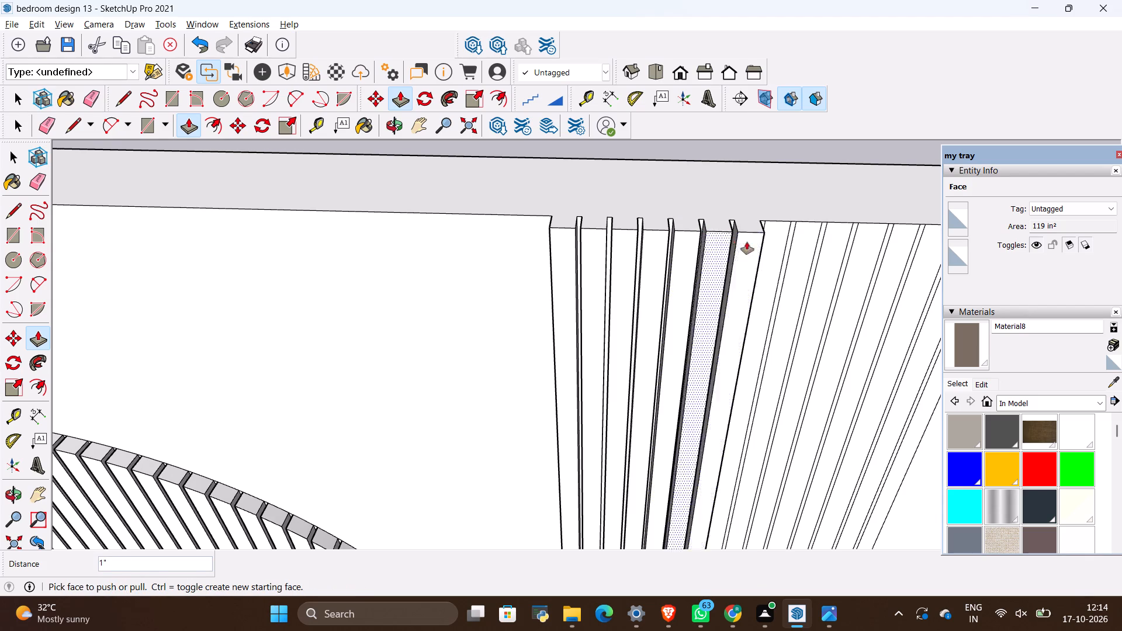
click(774, 235)
click(765, 230)
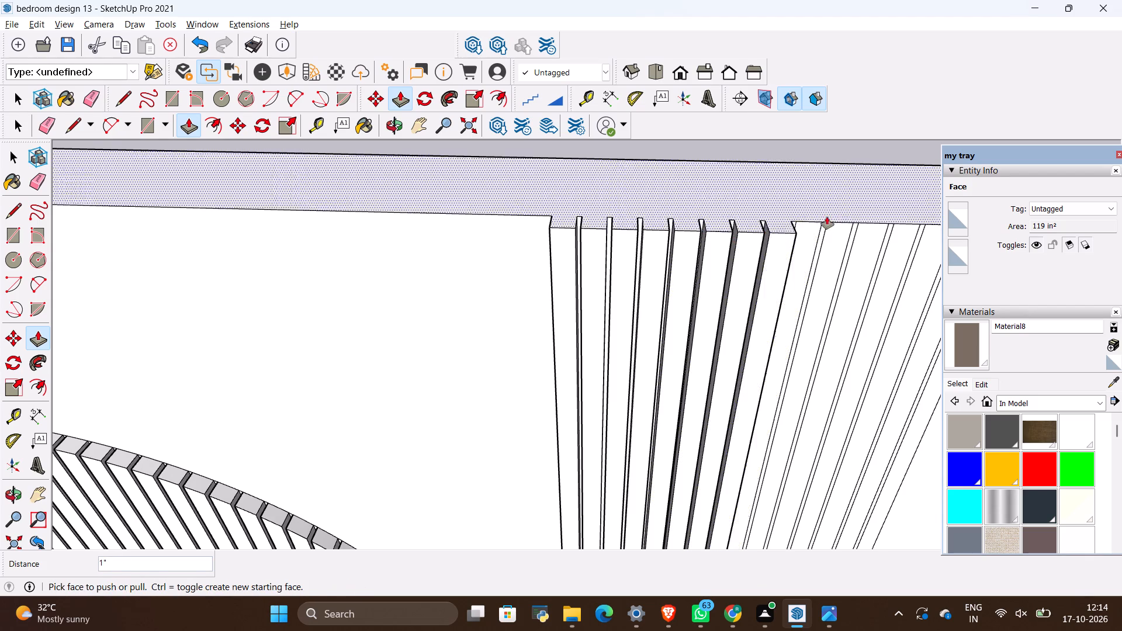
Raise the following three strips of the curtain-side panel by 1", level with the finished ones.
scroll(827, 217, up, 8)
click(773, 254)
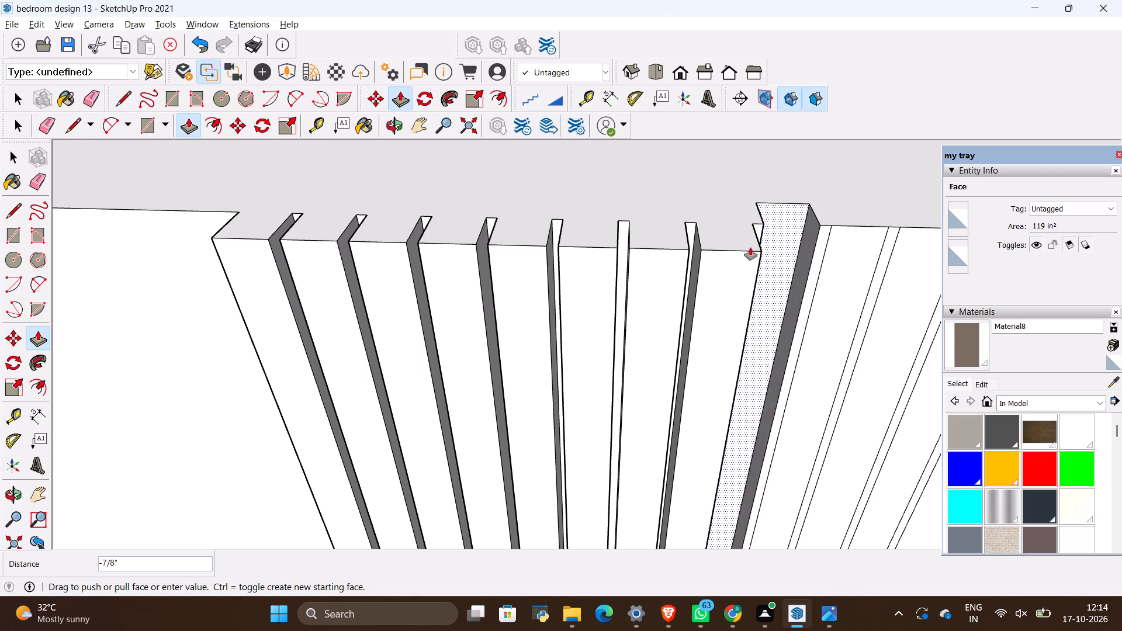
click(753, 250)
scroll(703, 251, down, 4)
scroll(836, 257, up, 2)
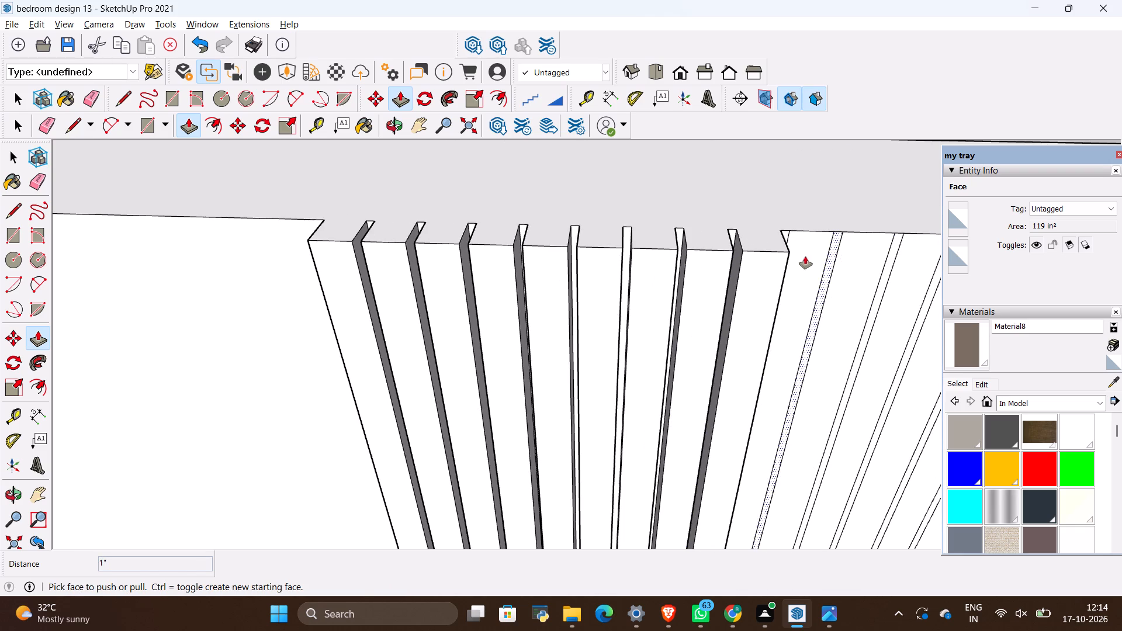
click(805, 256)
click(788, 252)
scroll(718, 257, down, 4)
scroll(871, 251, up, 5)
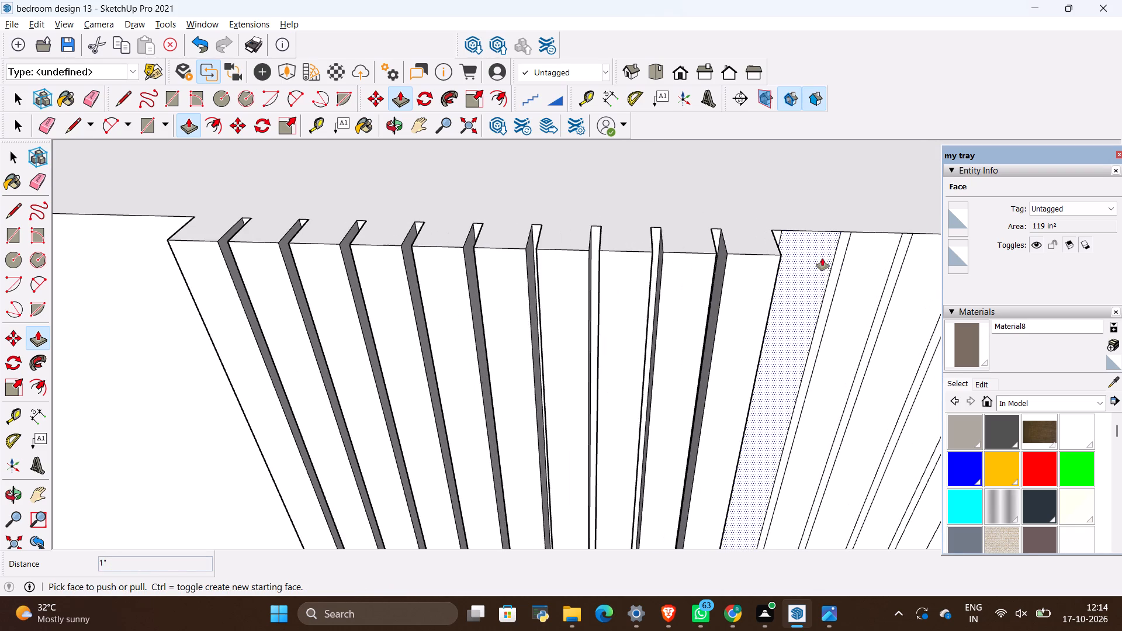
click(820, 259)
click(778, 253)
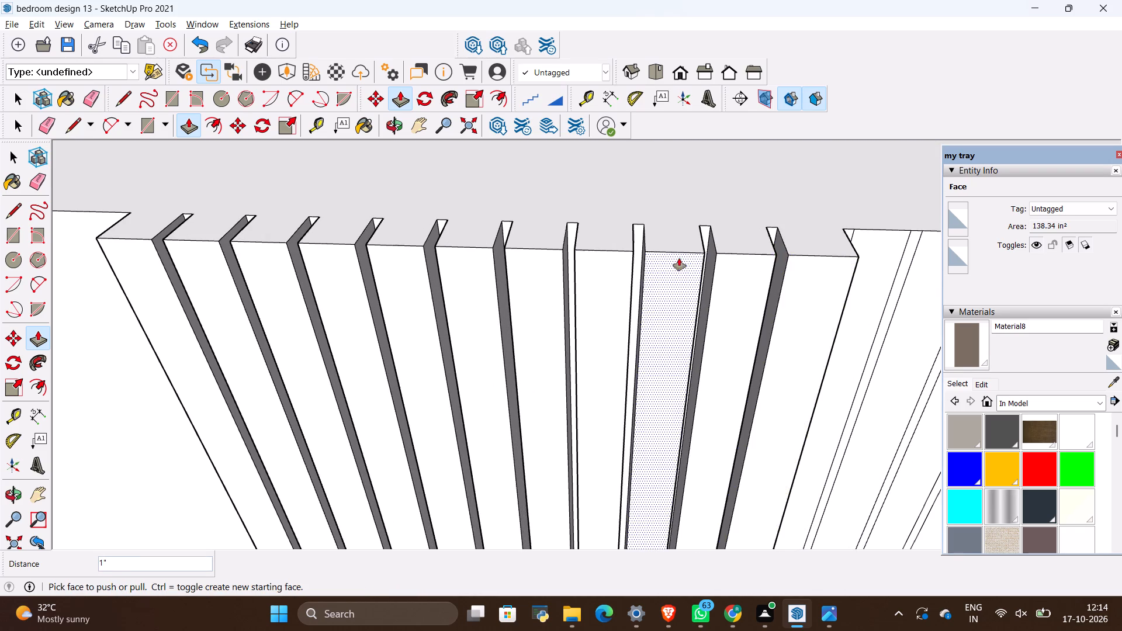
Extrude the last four strips of the curtain-side panel by 1", up to its edge nearest the curtains.
scroll(677, 259, down, 5)
scroll(732, 207, down, 5)
scroll(826, 230, up, 9)
click(742, 254)
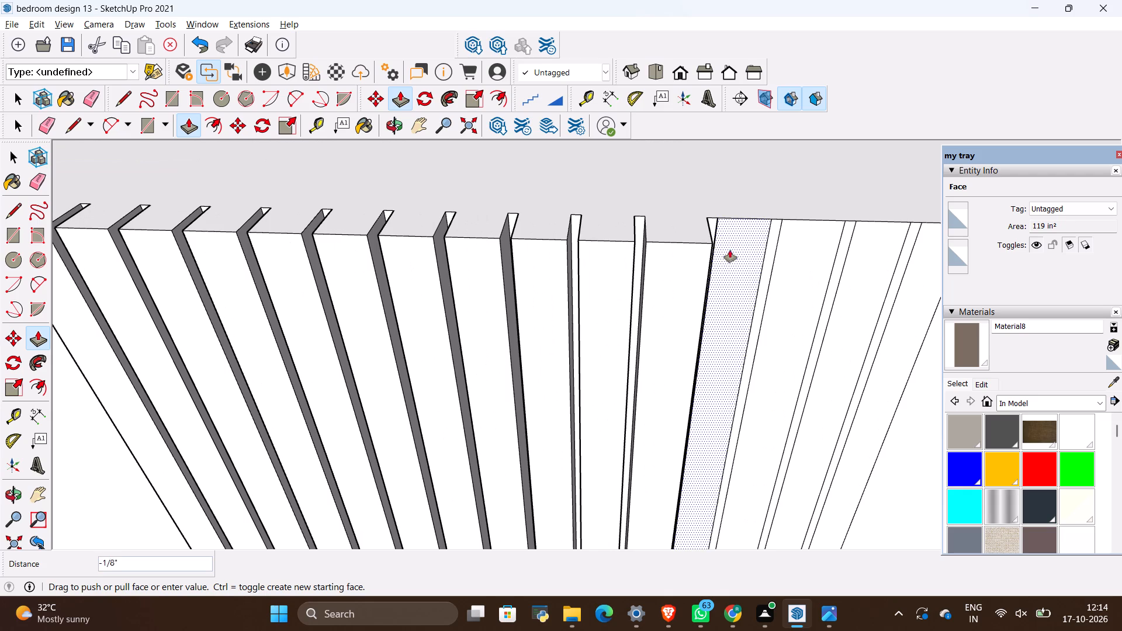
click(707, 240)
click(806, 235)
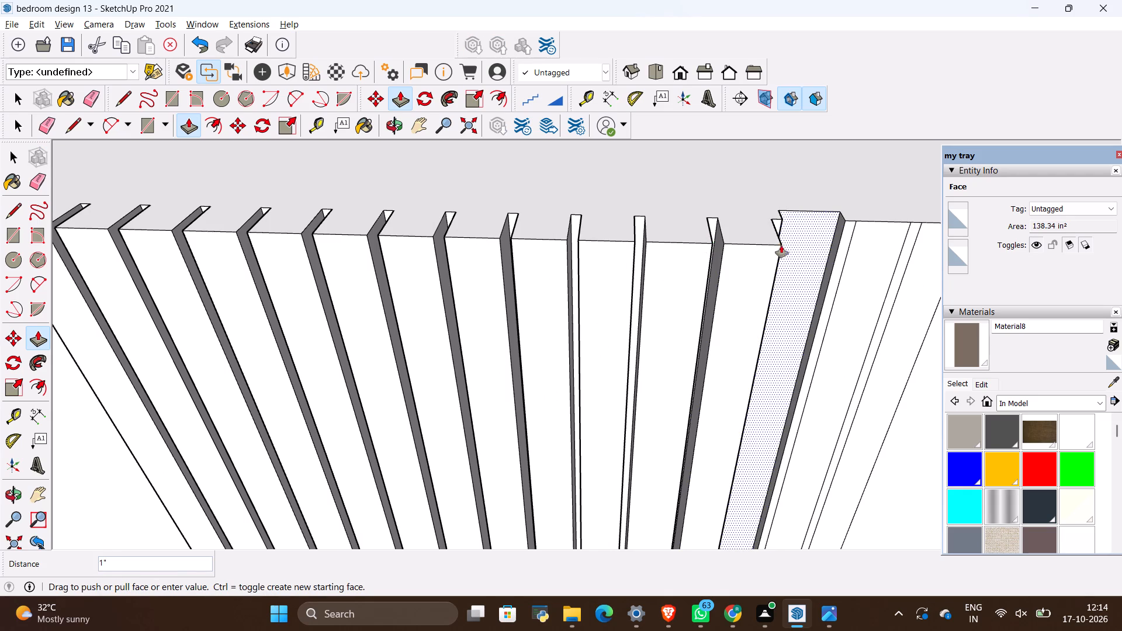
click(780, 242)
click(868, 242)
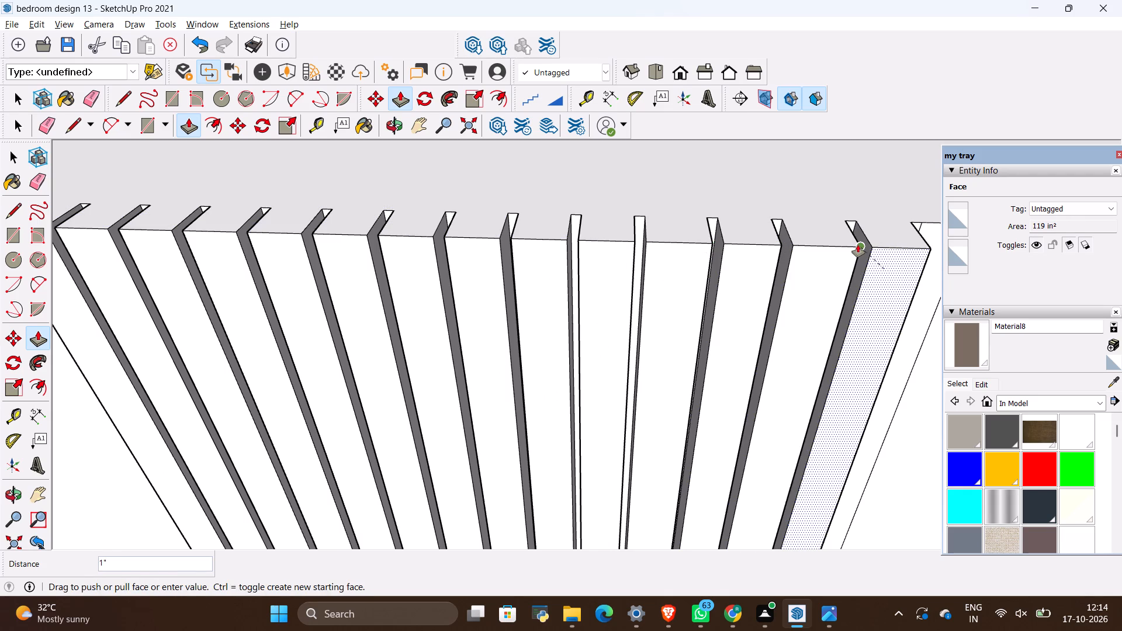
click(857, 245)
scroll(715, 259, down, 4)
click(865, 247)
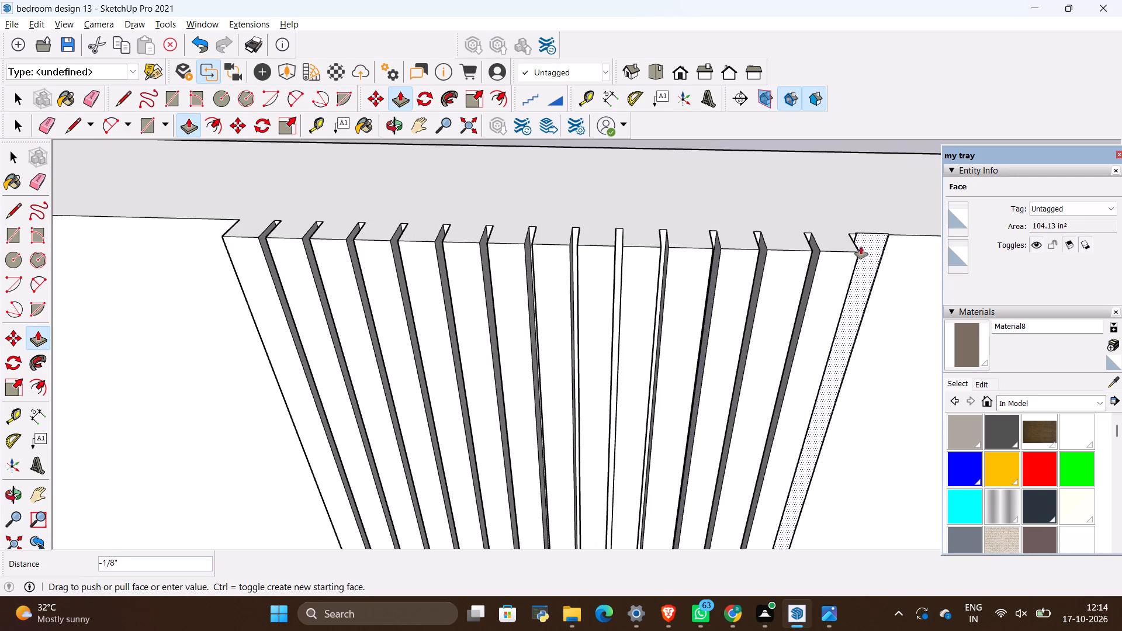
click(854, 249)
Examine the whole headboard wall with its fluted arch and both fluted side panels.
key(space)
drag(824, 176, 826, 188)
scroll(851, 278, down, 3)
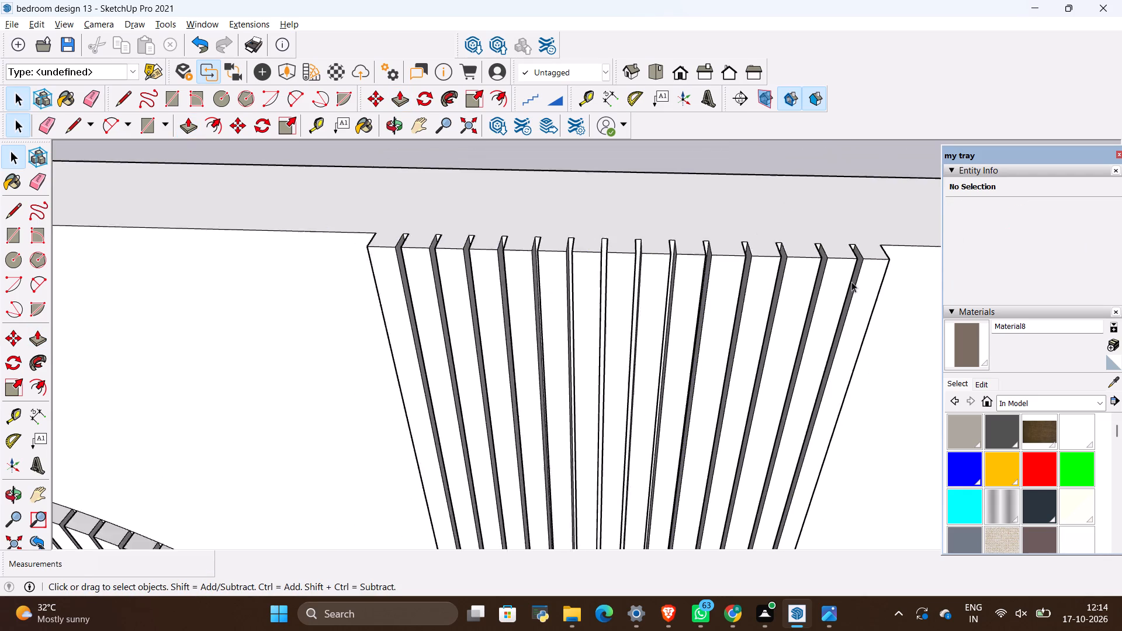
scroll(851, 282, down, 16)
key(space)
click(766, 177)
scroll(766, 179, down, 12)
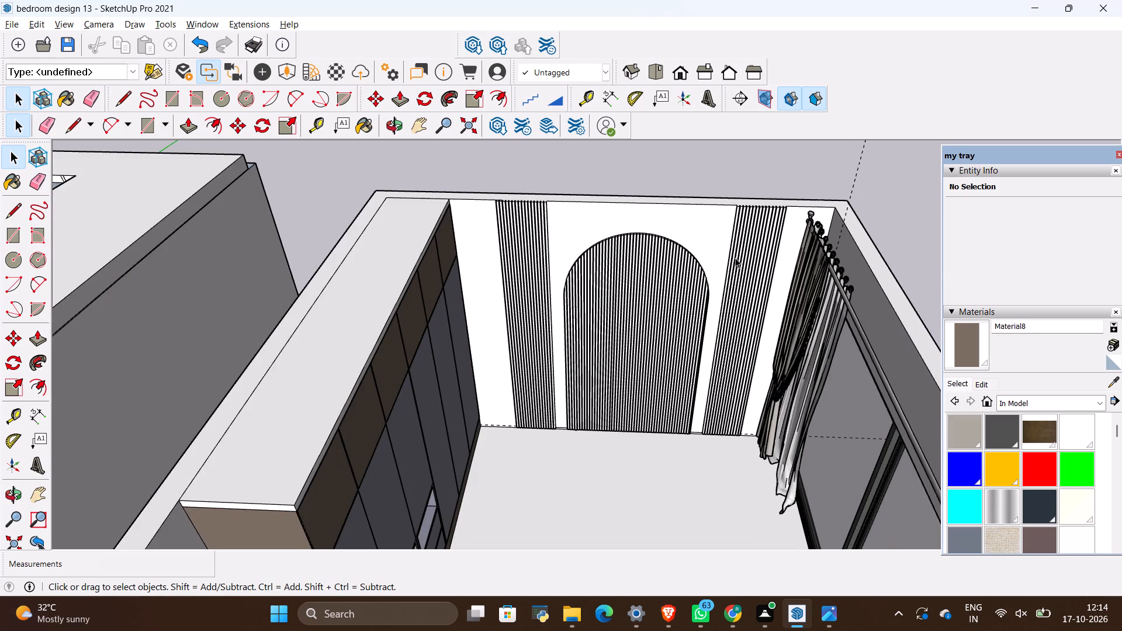
middle_drag(733, 272, 732, 251)
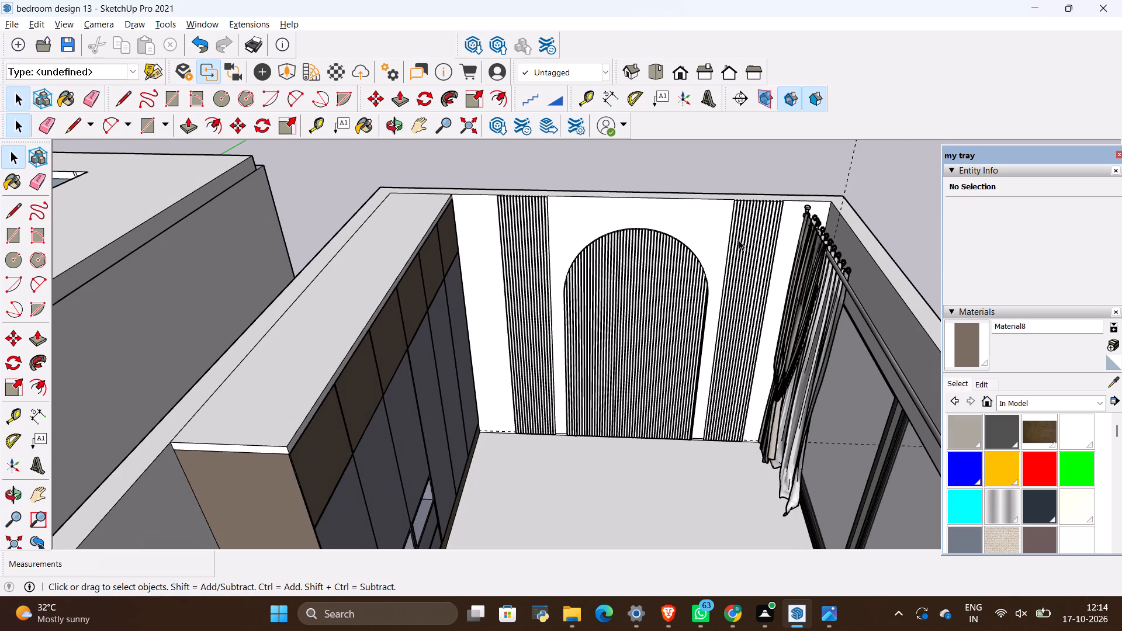
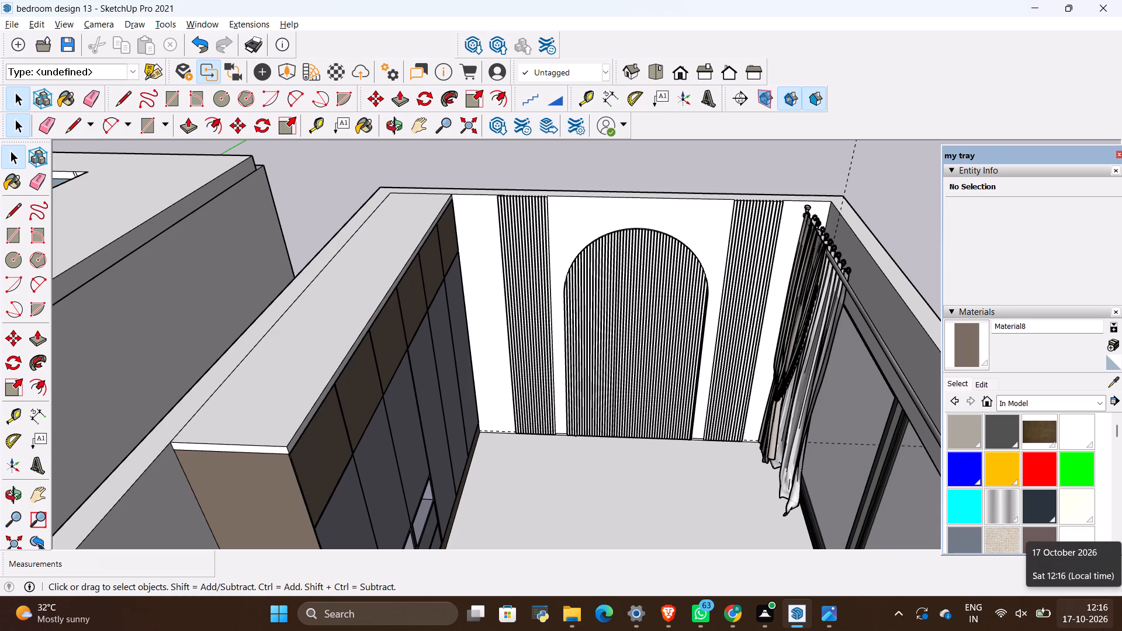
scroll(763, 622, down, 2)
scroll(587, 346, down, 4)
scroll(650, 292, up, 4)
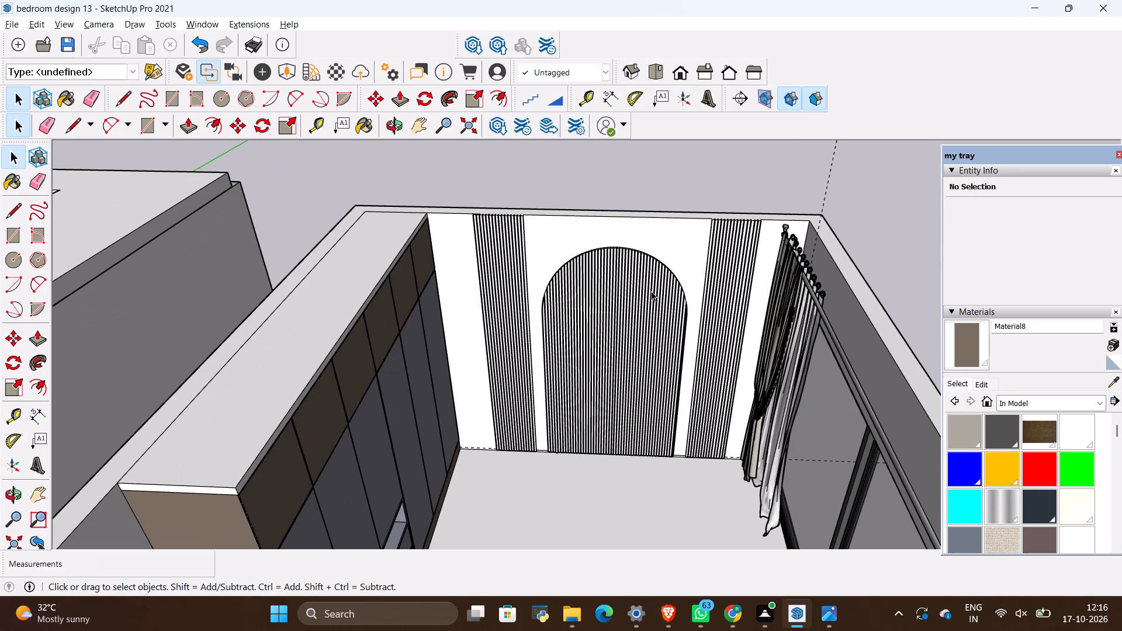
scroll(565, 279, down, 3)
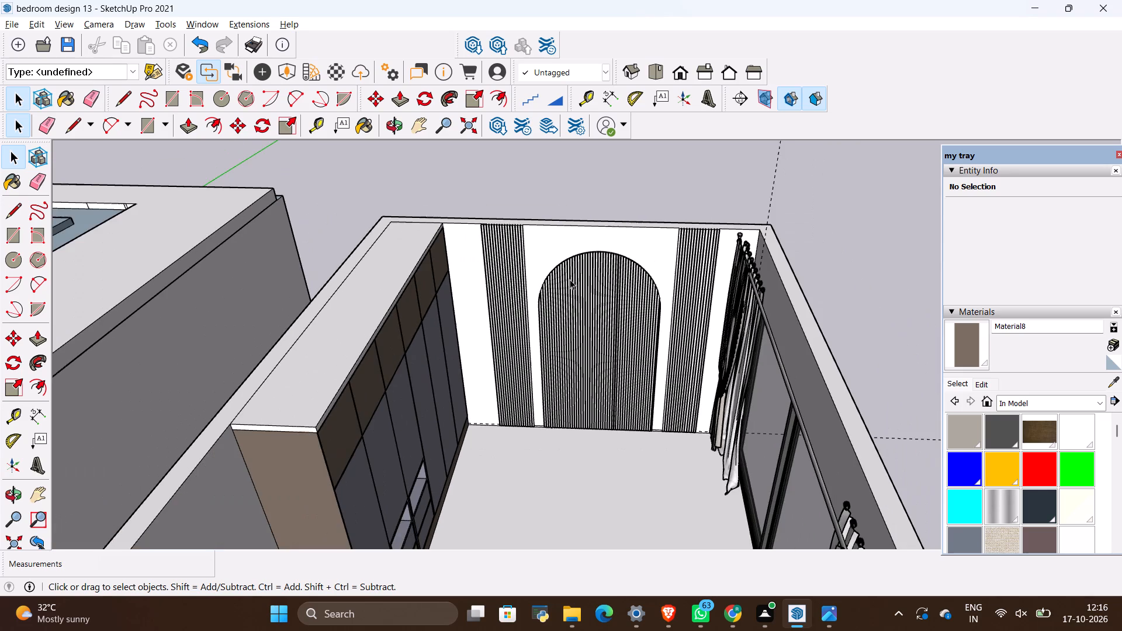
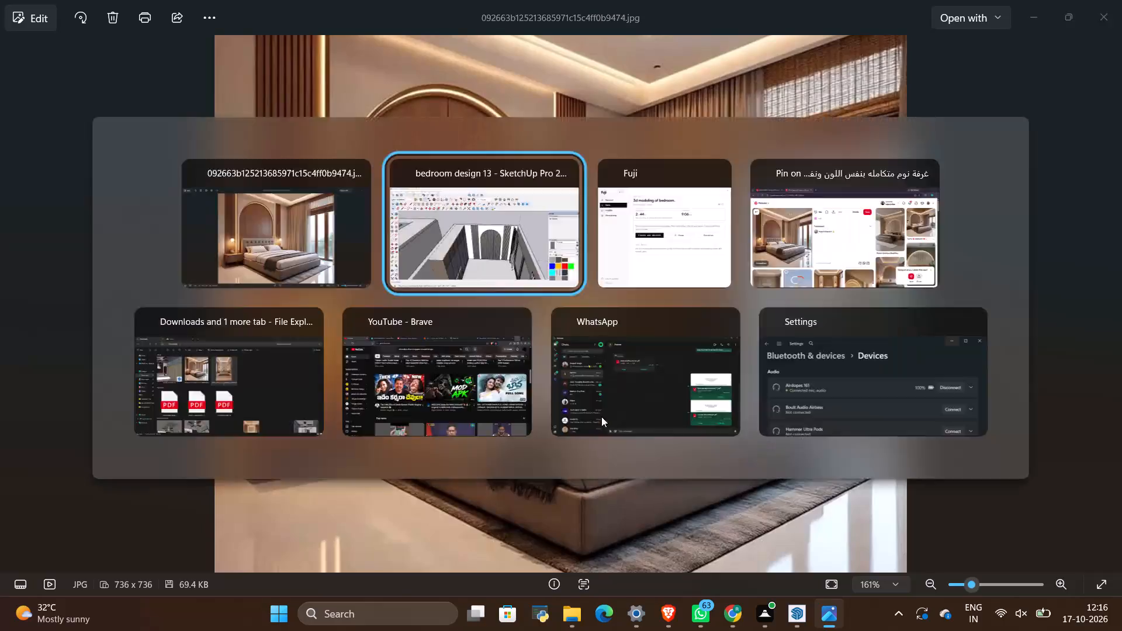
Examine the fluted arch and the slatted side panels on the feature wall up close.
scroll(584, 346, up, 3)
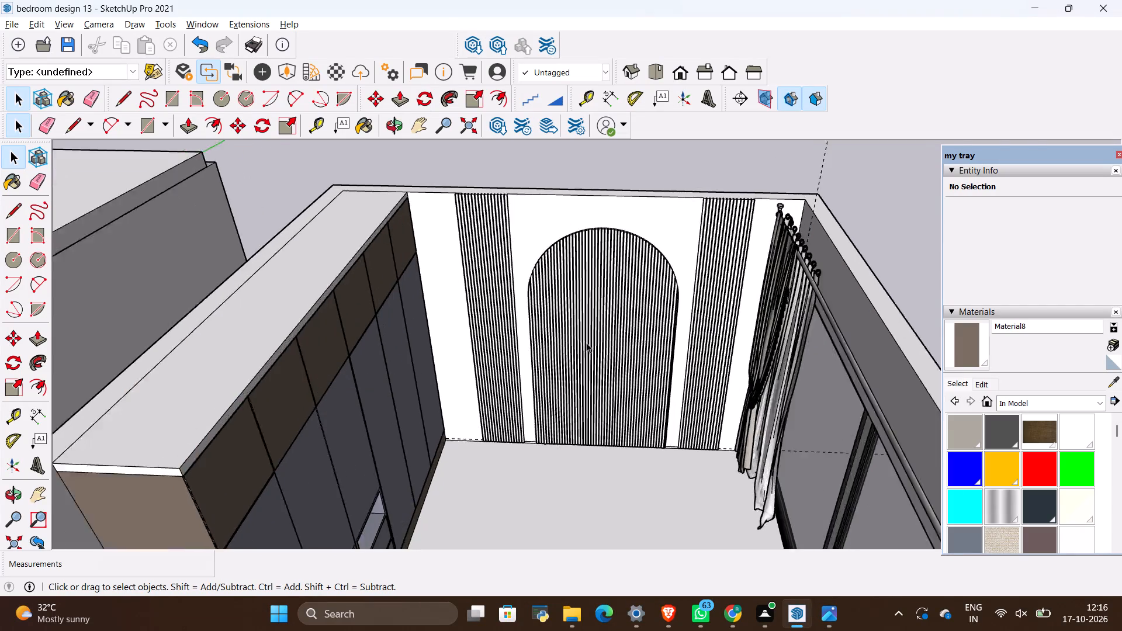
scroll(596, 276, up, 4)
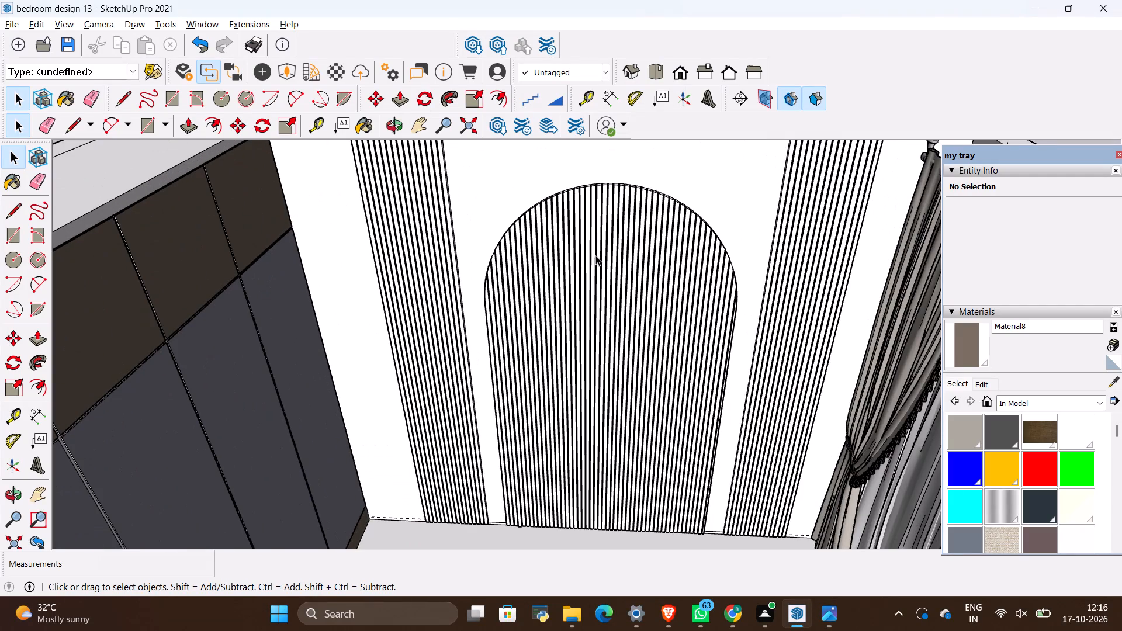
scroll(595, 255, down, 4)
scroll(567, 214, up, 12)
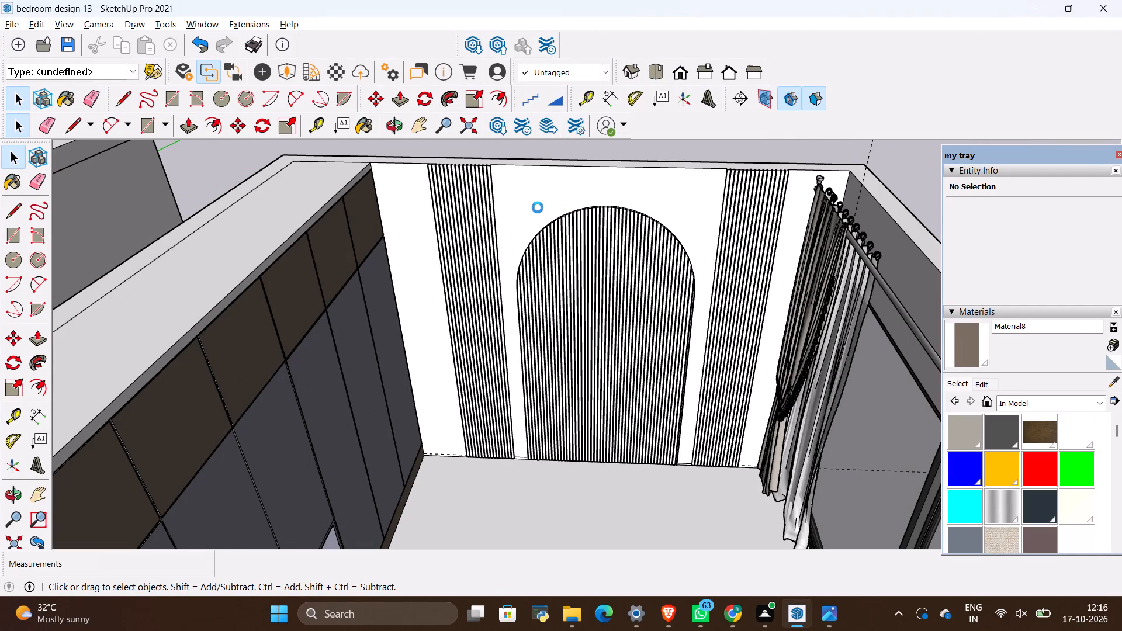
scroll(538, 207, up, 8)
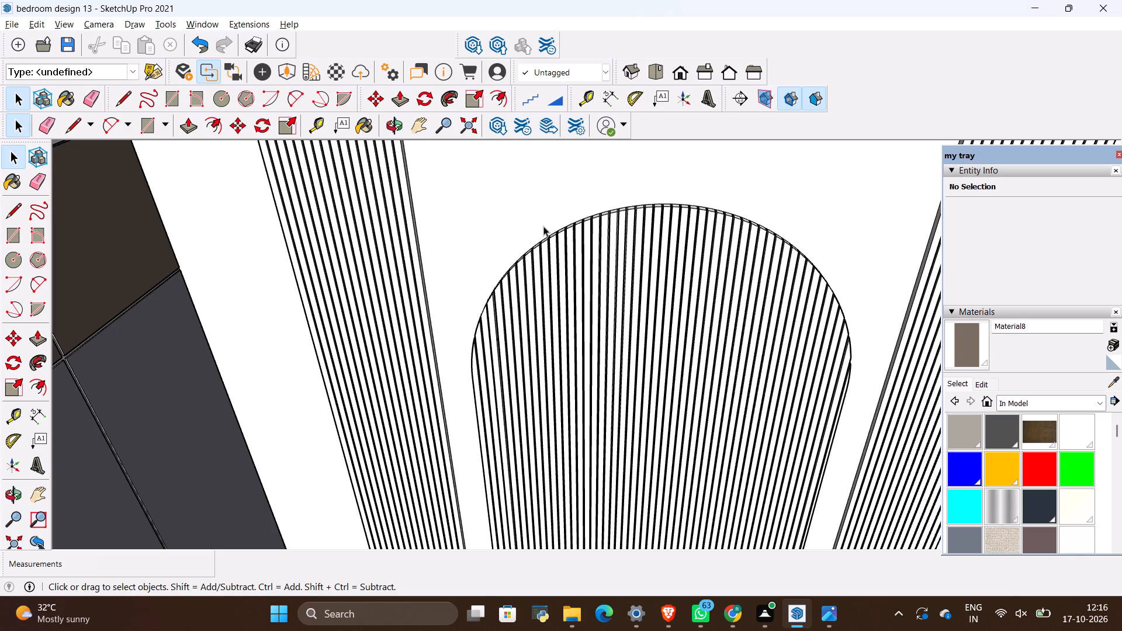
scroll(504, 268, up, 5)
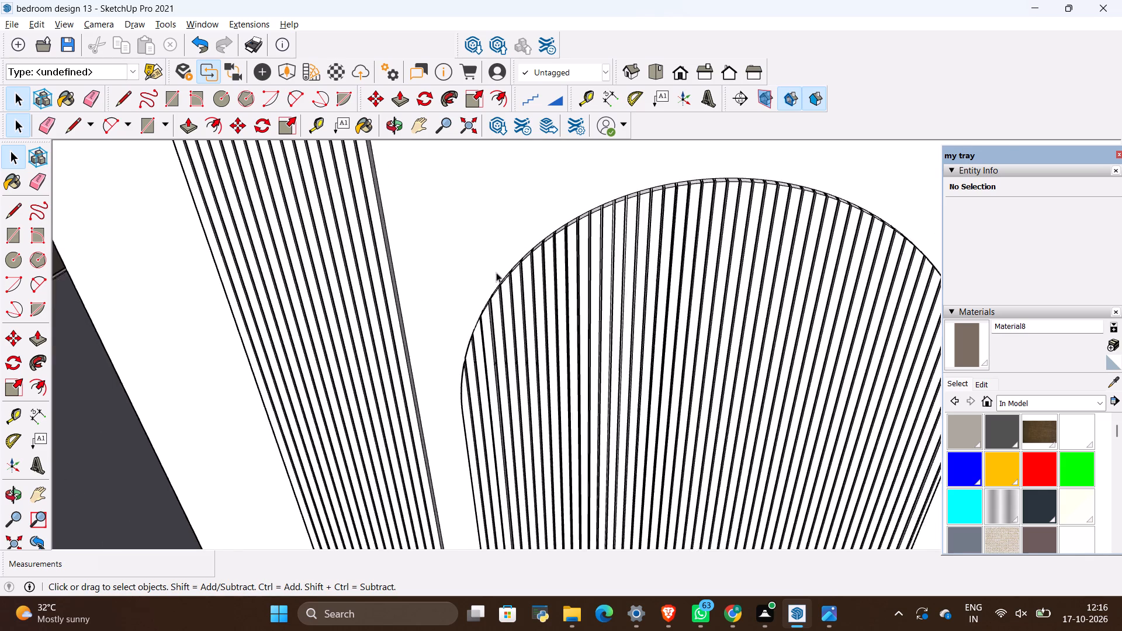
scroll(496, 272, up, 13)
scroll(437, 262, down, 4)
scroll(508, 298, down, 8)
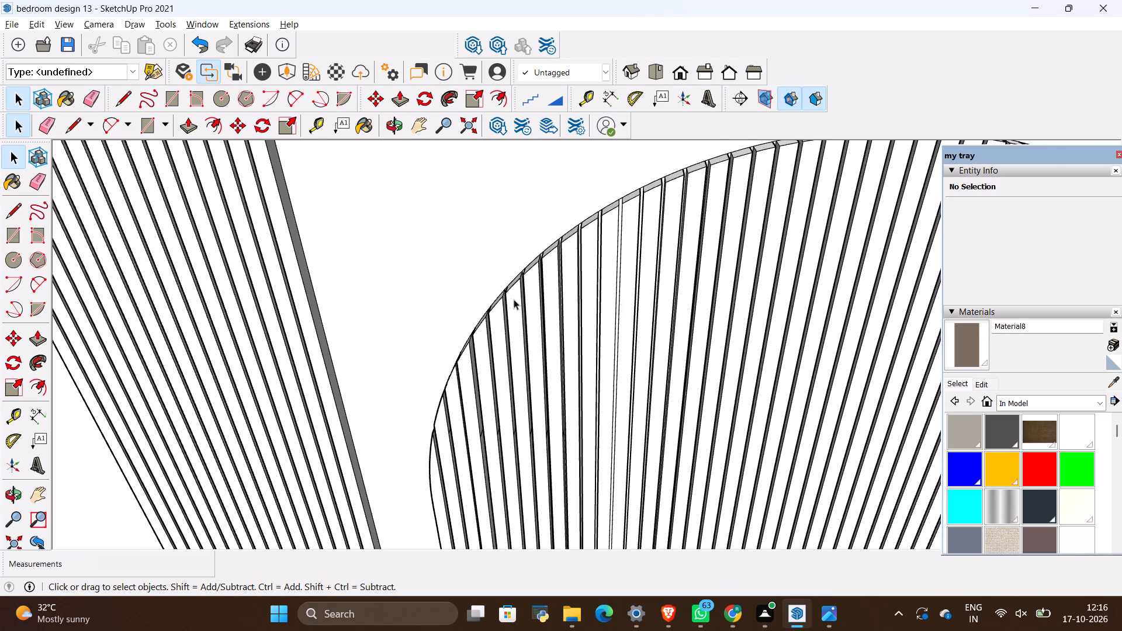
scroll(514, 299, down, 13)
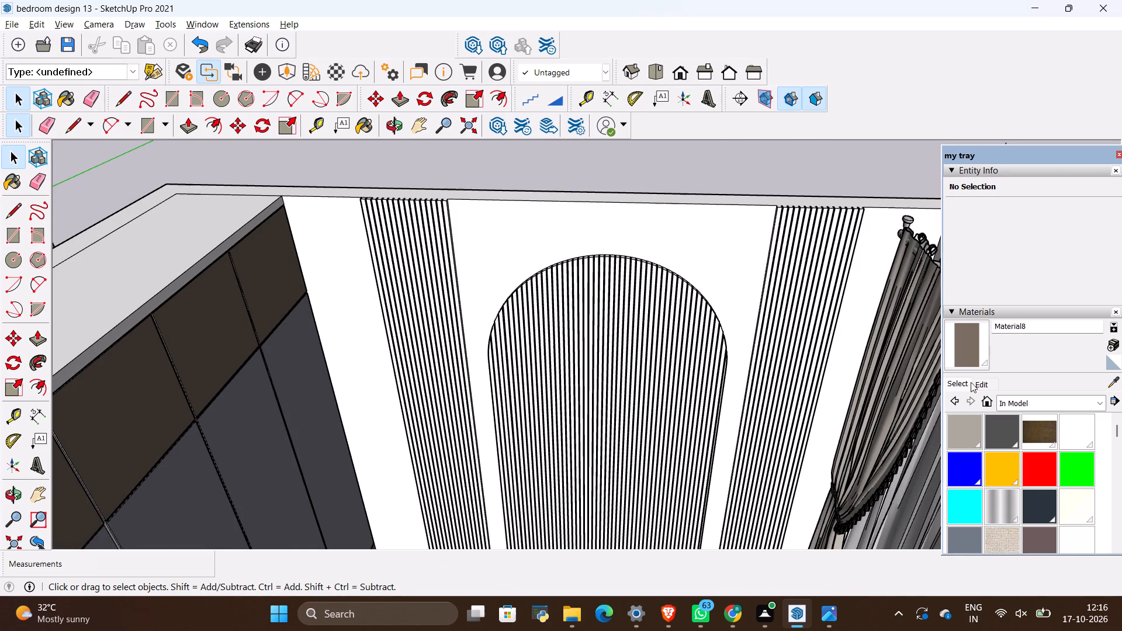
scroll(957, 344, up, 3)
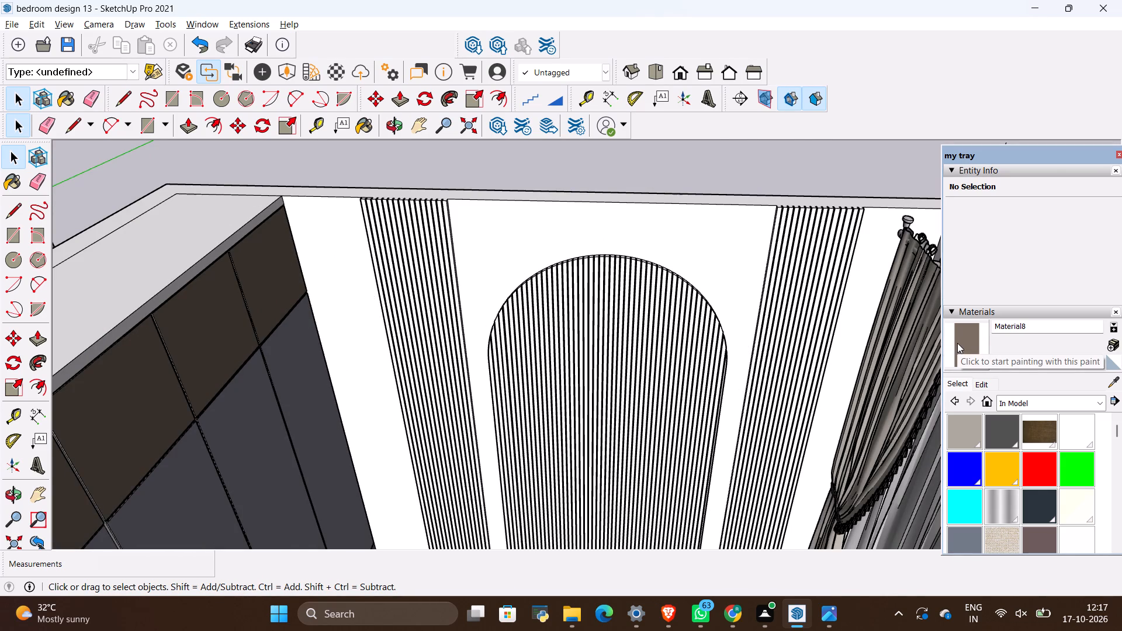
Paint every slat of the fluted panel between the wardrobe and the arch with Material8.
click(958, 343)
scroll(368, 193, up, 7)
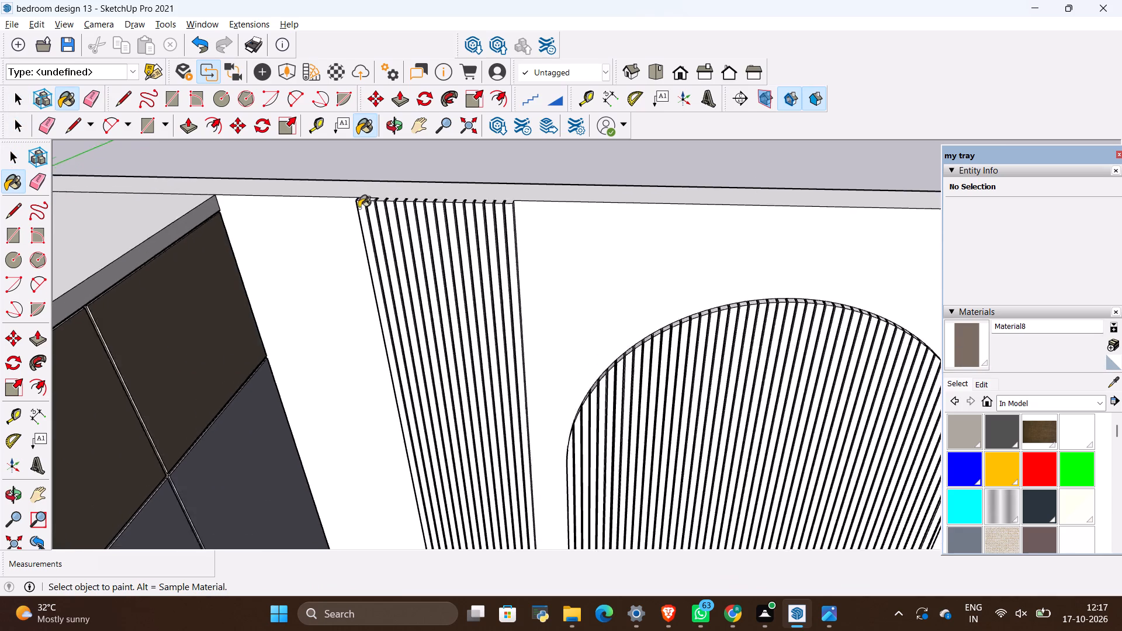
scroll(359, 208, up, 11)
click(359, 207)
click(370, 201)
click(396, 195)
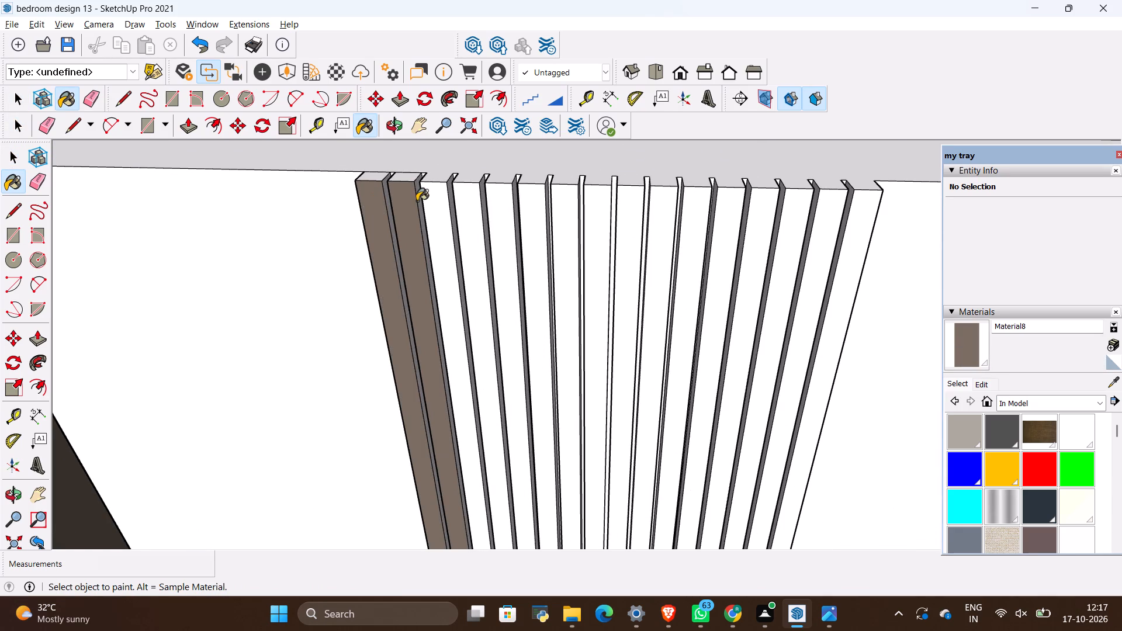
scroll(373, 214, up, 3)
scroll(385, 248, down, 4)
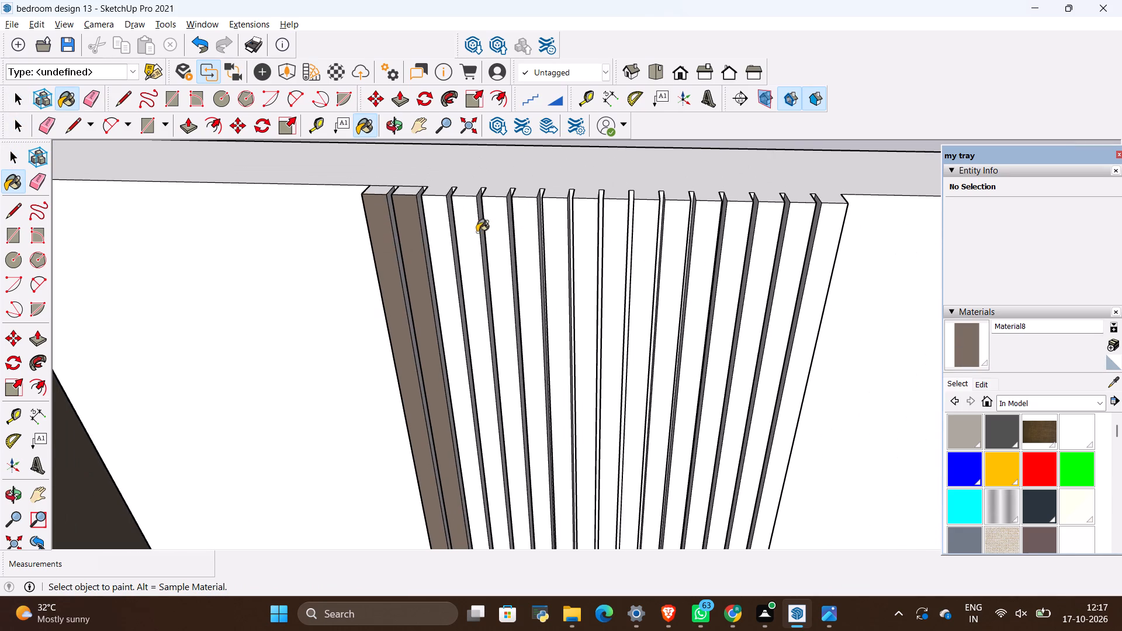
click(433, 214)
click(466, 213)
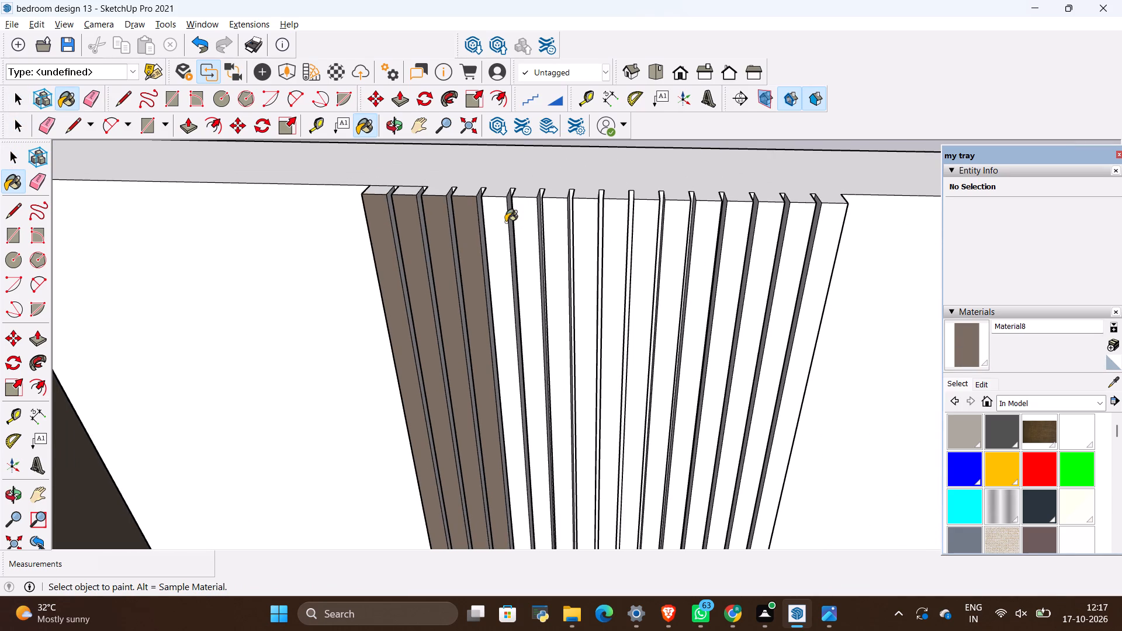
click(499, 223)
click(532, 222)
click(548, 221)
click(576, 223)
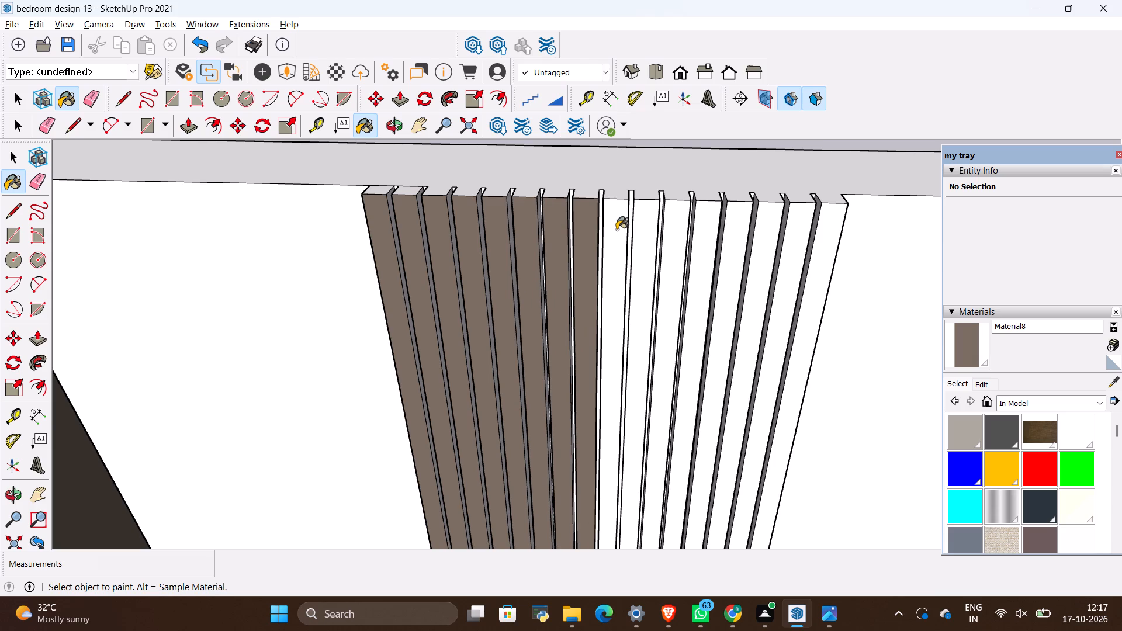
click(610, 230)
click(652, 235)
click(667, 237)
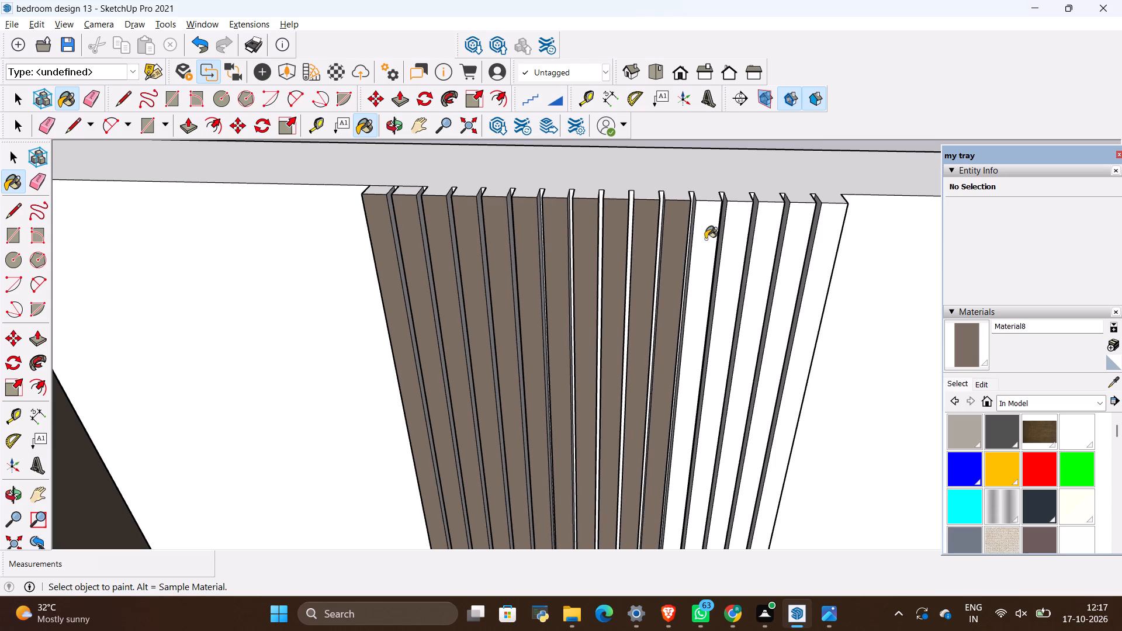
click(705, 239)
click(731, 240)
click(760, 244)
click(796, 245)
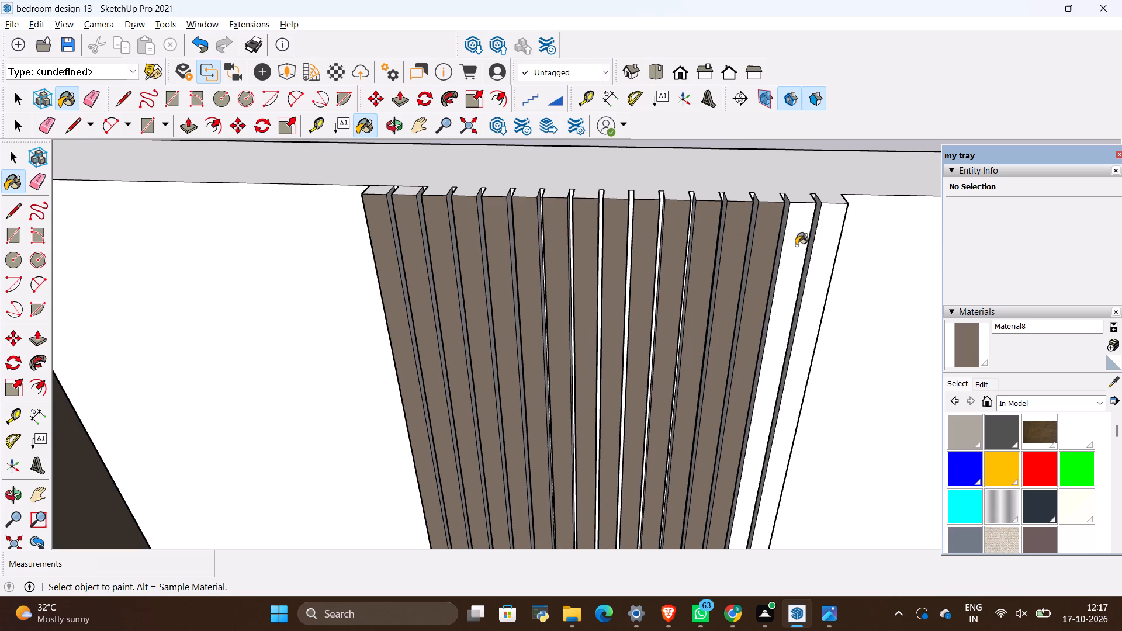
click(823, 258)
Paint the first four slats of the arch, starting from its wardrobe-side edge, with Material8.
scroll(421, 233, down, 9)
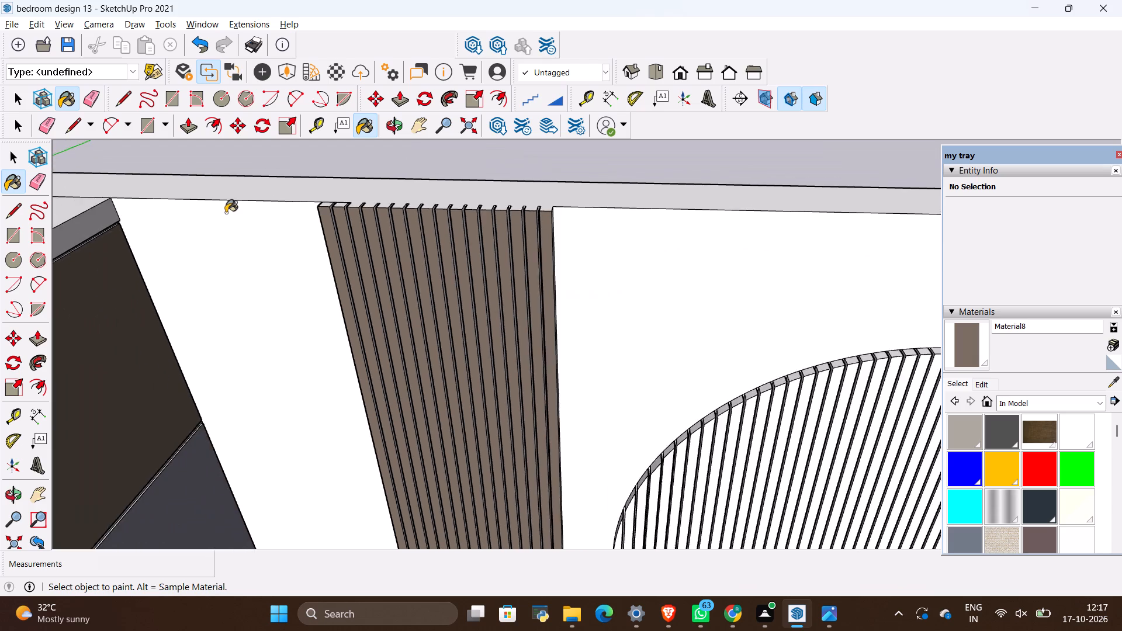
scroll(226, 213, down, 11)
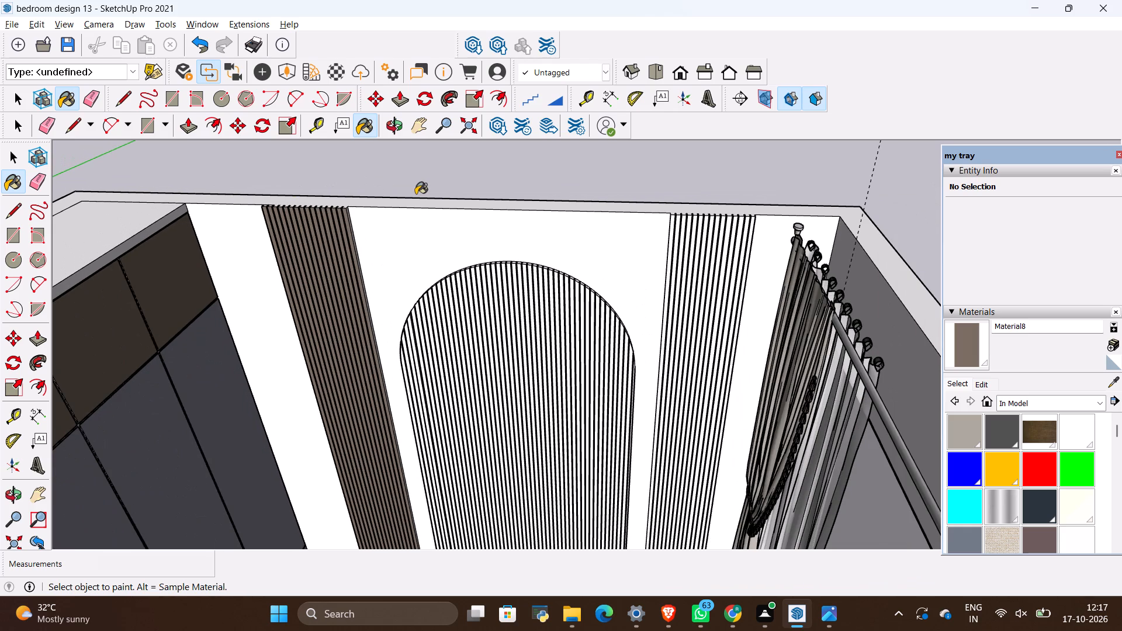
scroll(415, 194, down, 2)
scroll(436, 314, up, 11)
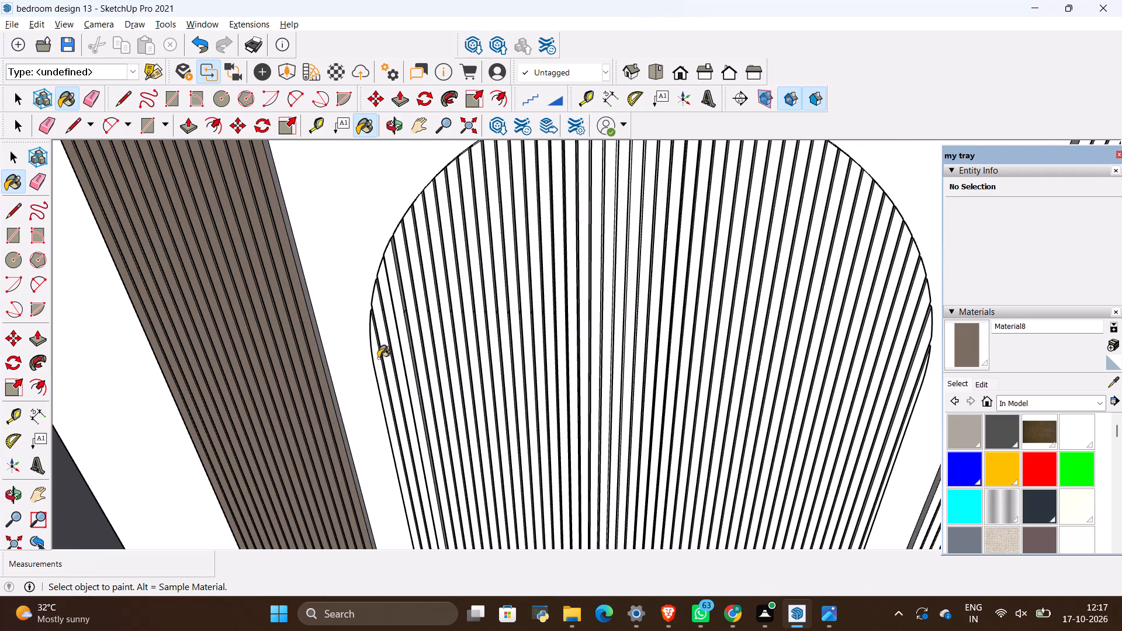
scroll(377, 358, up, 12)
click(373, 349)
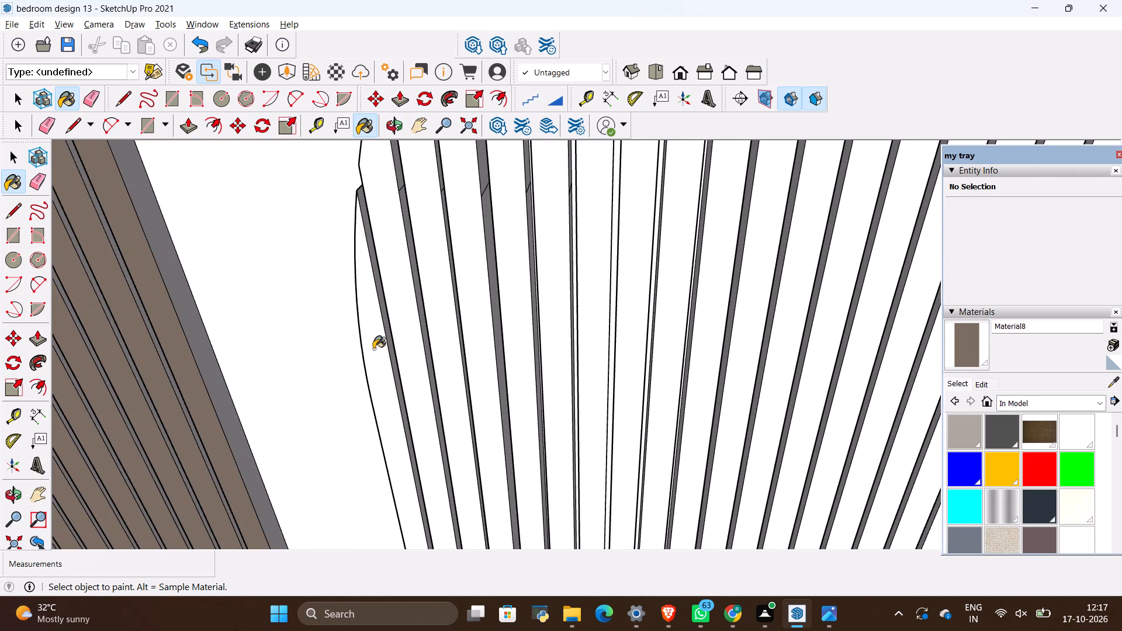
ctrl+click(397, 324)
click(428, 308)
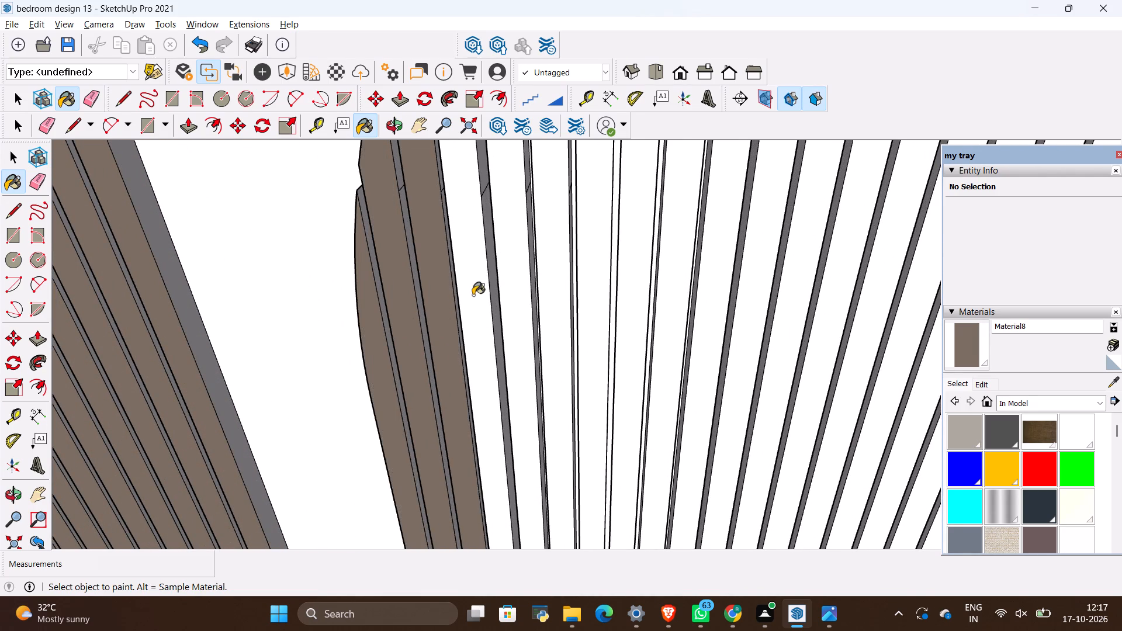
click(473, 295)
Paint the remaining slats of the arch with Material8, including the edge slat on the curtain side.
scroll(407, 354, down, 20)
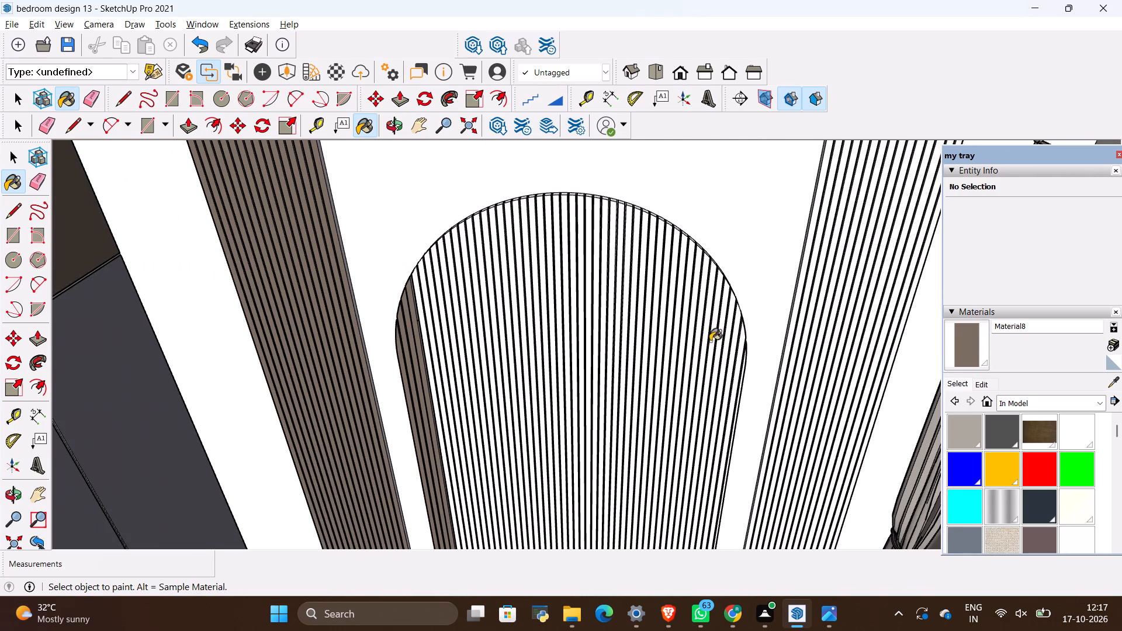
drag(737, 365, 448, 301)
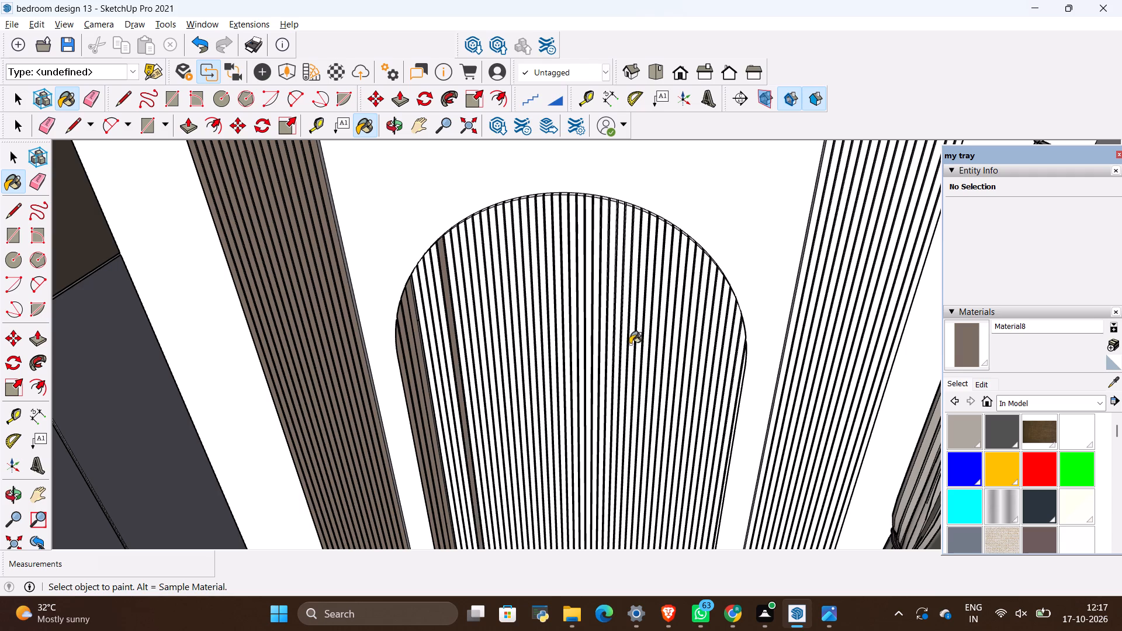
key(space)
drag(733, 399, 715, 384)
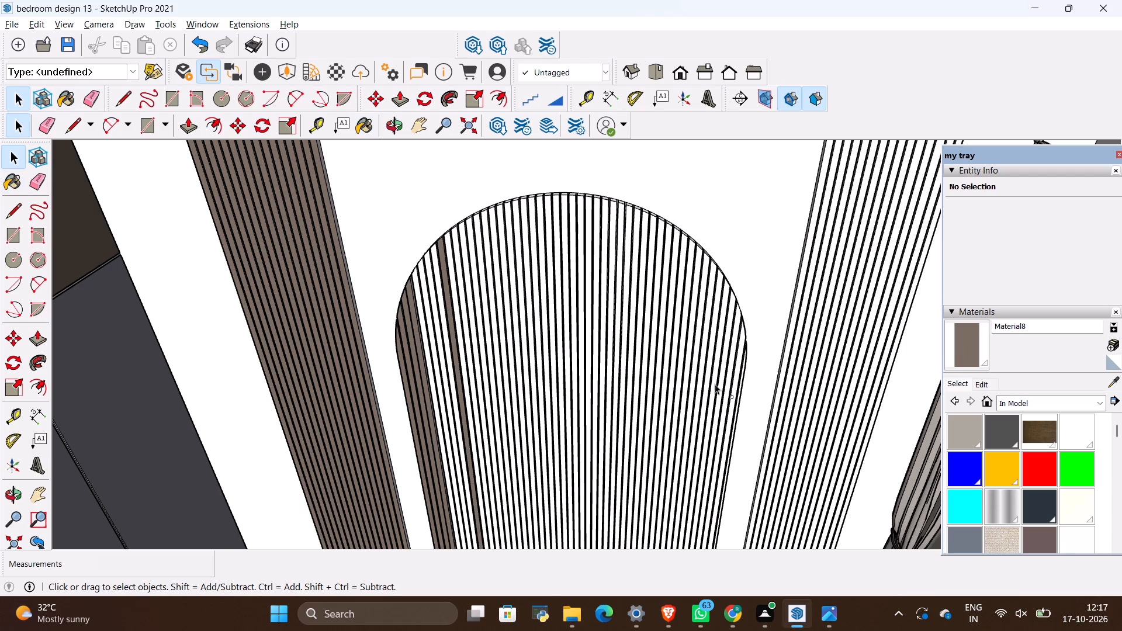
drag(715, 384, 422, 308)
click(958, 342)
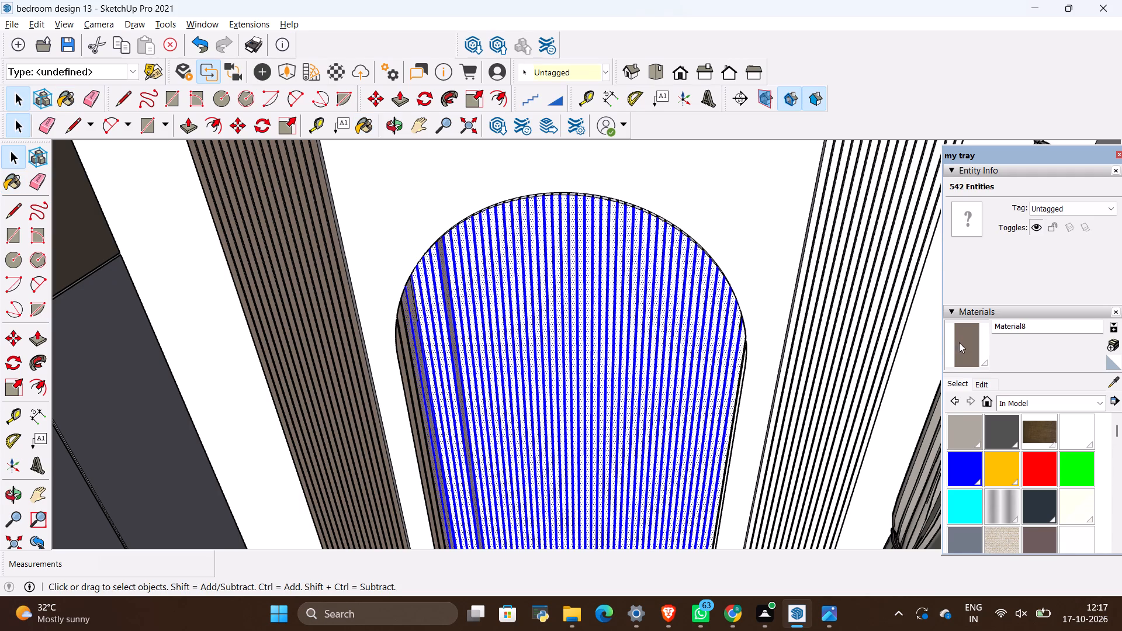
click(710, 373)
key(space)
click(740, 253)
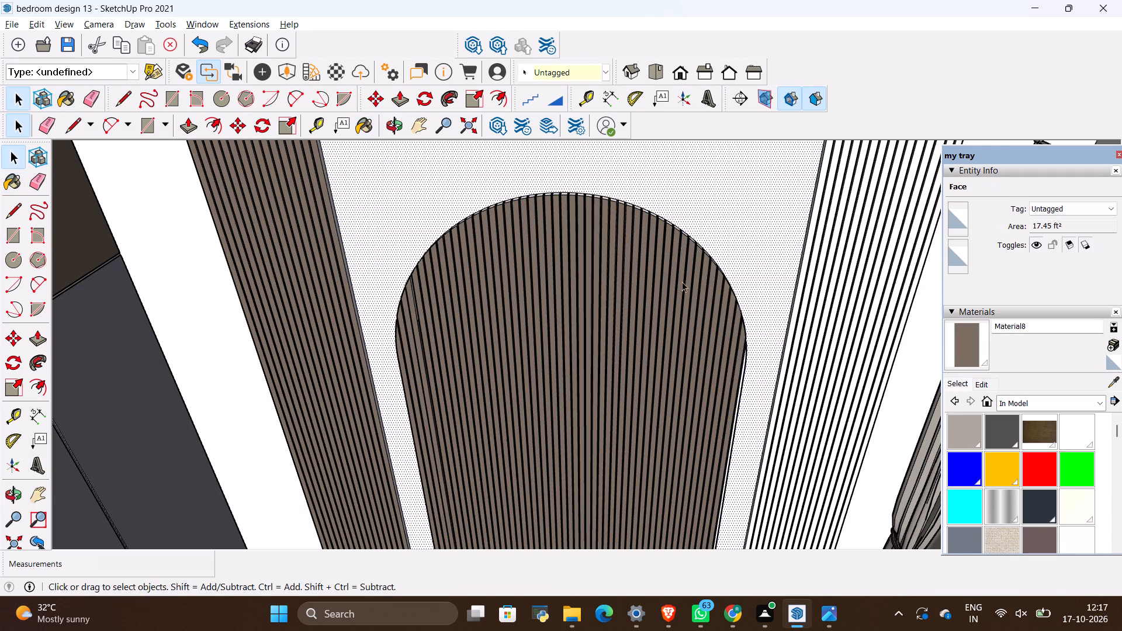
scroll(763, 348, up, 7)
click(969, 351)
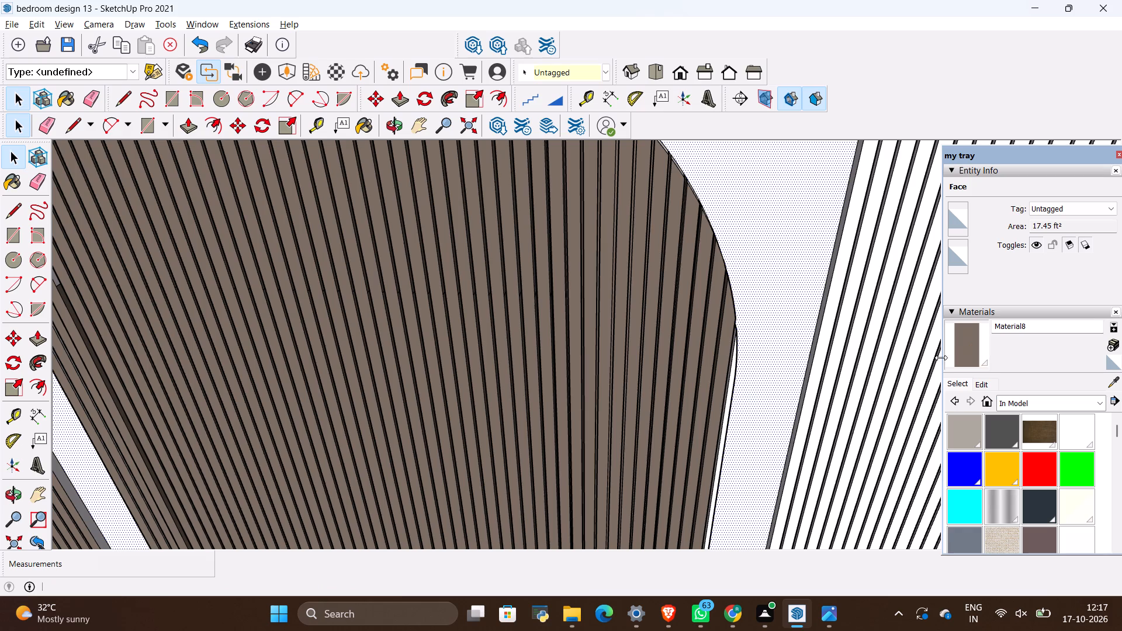
scroll(751, 393, up, 6)
click(719, 391)
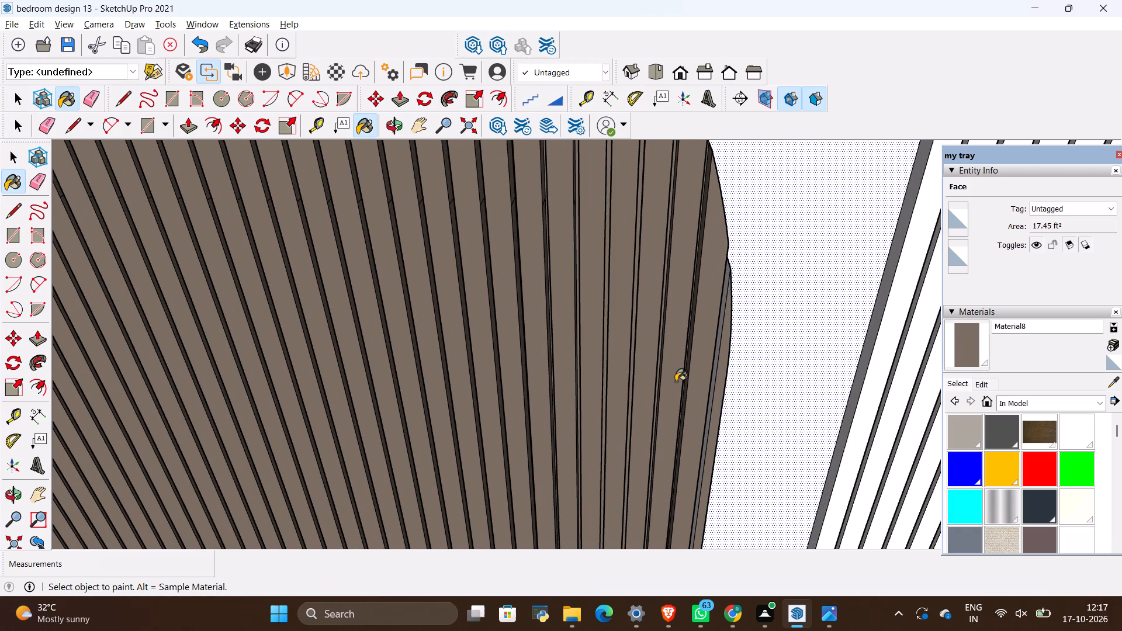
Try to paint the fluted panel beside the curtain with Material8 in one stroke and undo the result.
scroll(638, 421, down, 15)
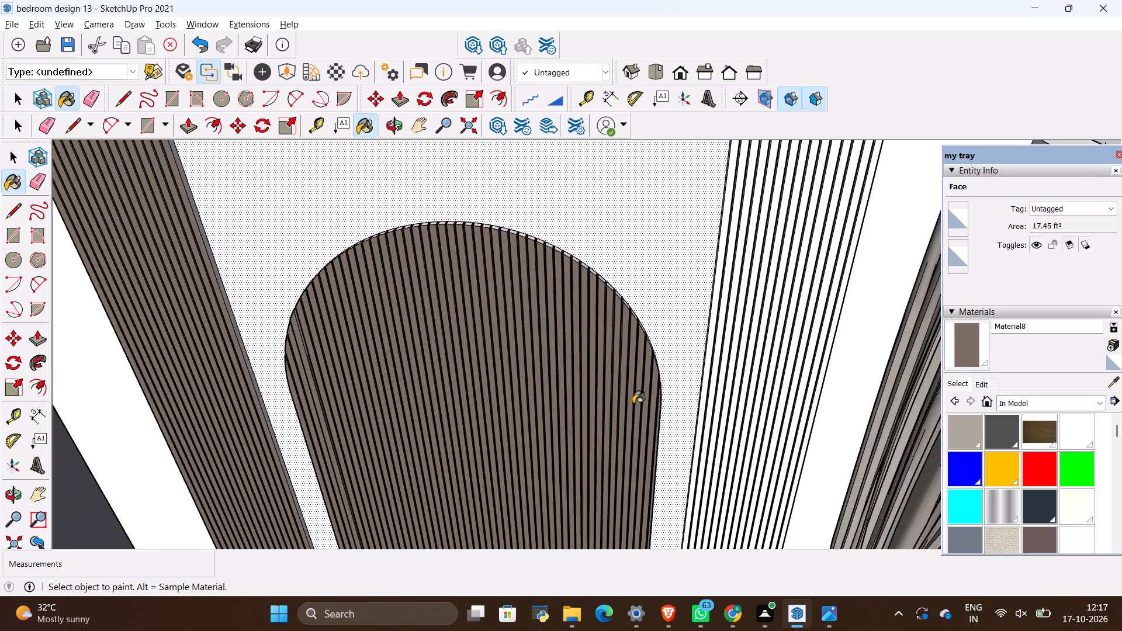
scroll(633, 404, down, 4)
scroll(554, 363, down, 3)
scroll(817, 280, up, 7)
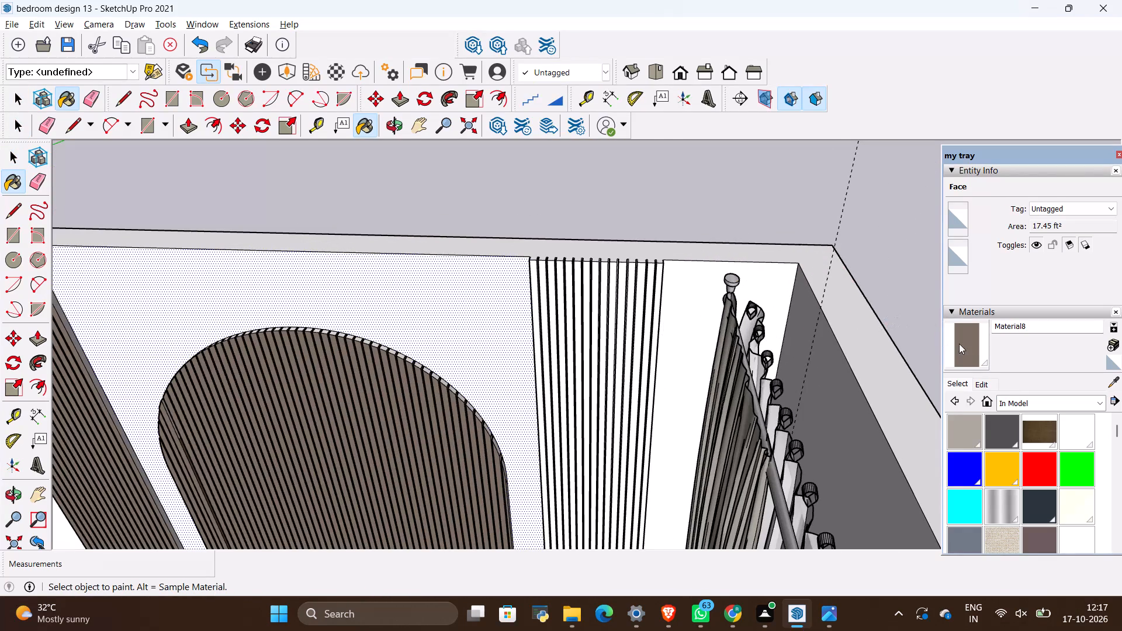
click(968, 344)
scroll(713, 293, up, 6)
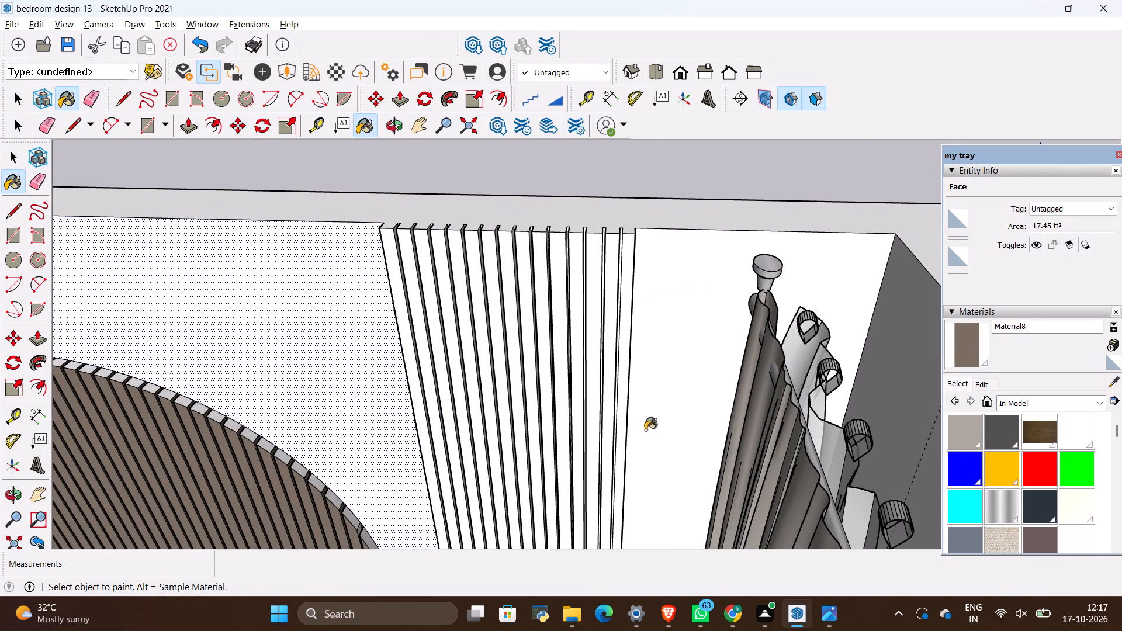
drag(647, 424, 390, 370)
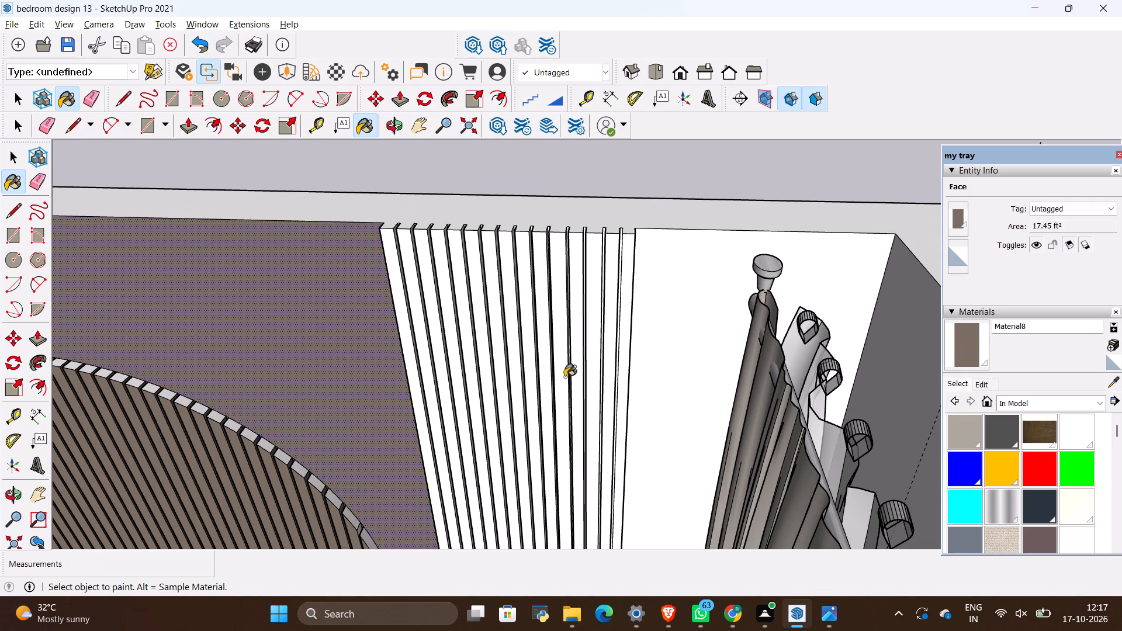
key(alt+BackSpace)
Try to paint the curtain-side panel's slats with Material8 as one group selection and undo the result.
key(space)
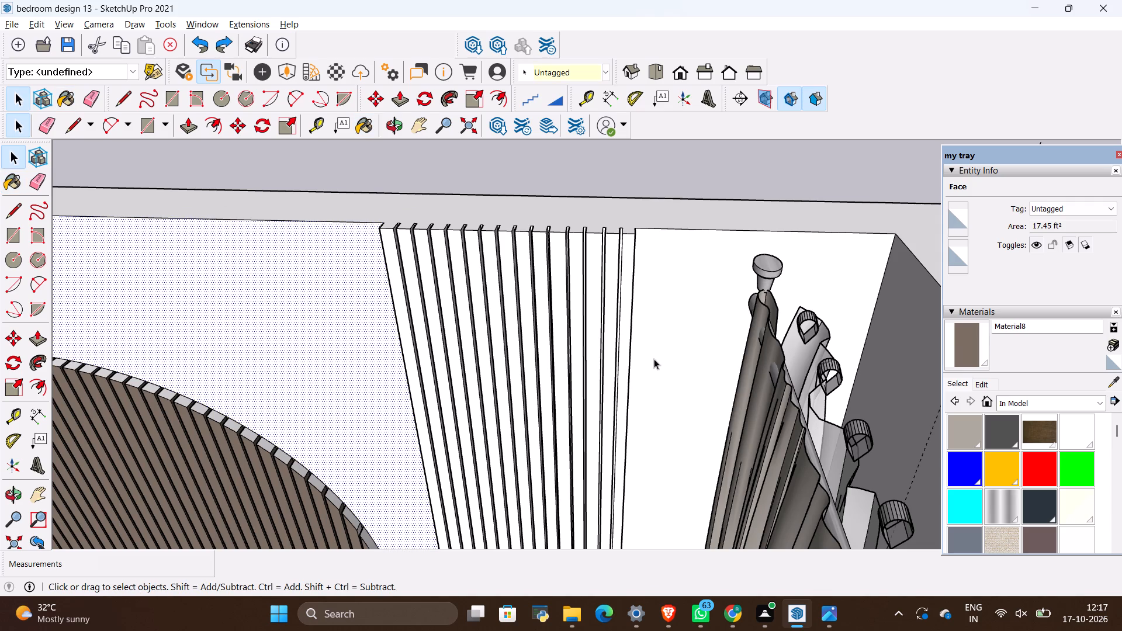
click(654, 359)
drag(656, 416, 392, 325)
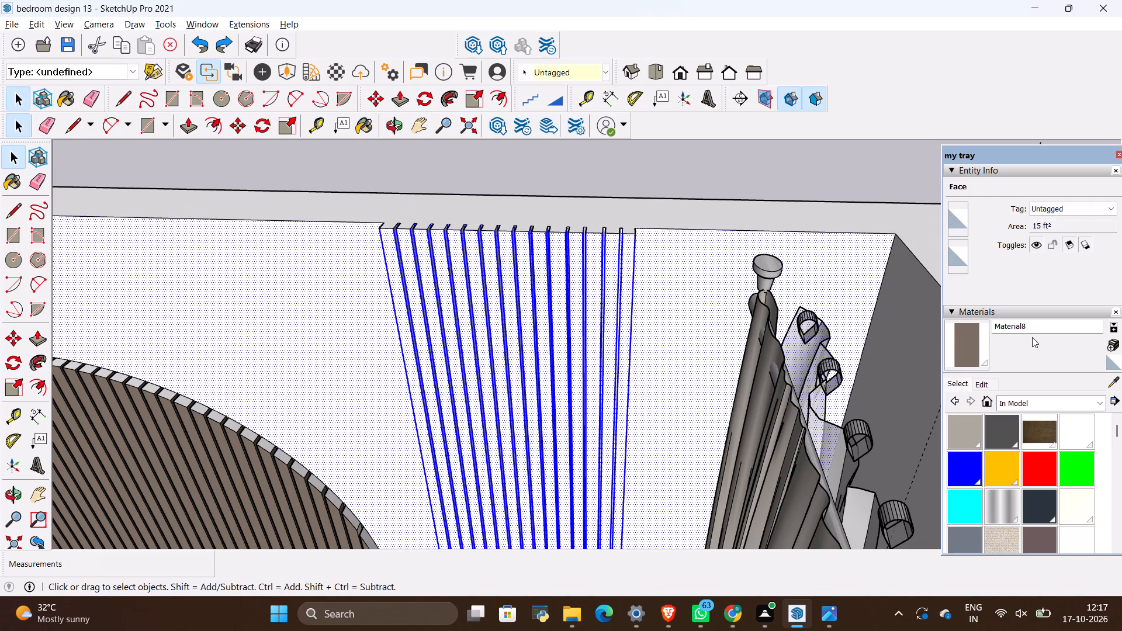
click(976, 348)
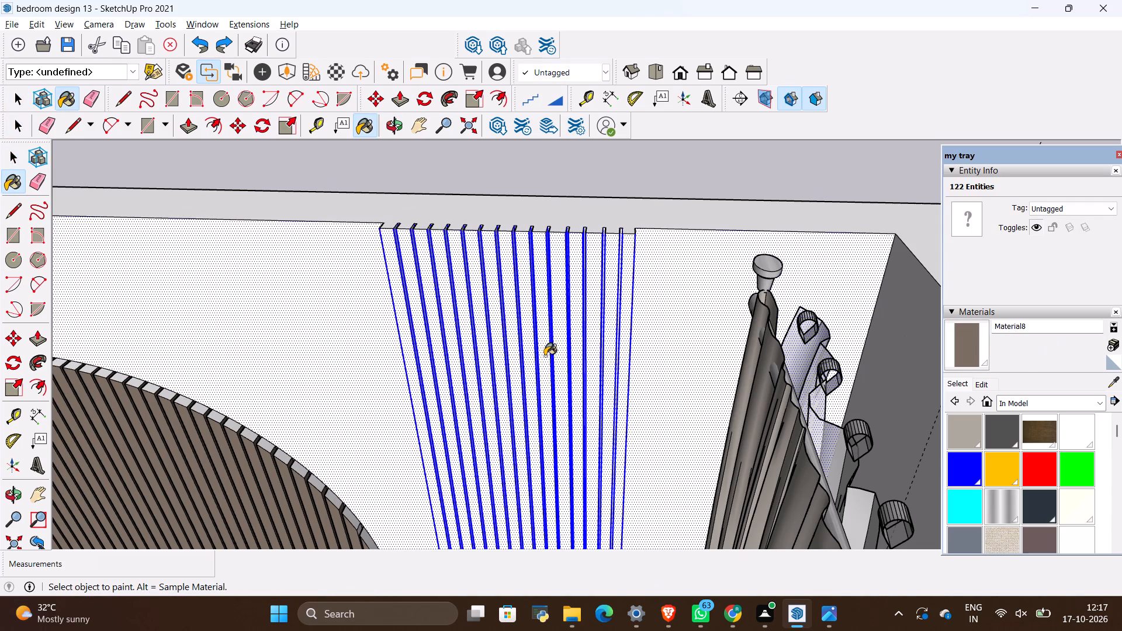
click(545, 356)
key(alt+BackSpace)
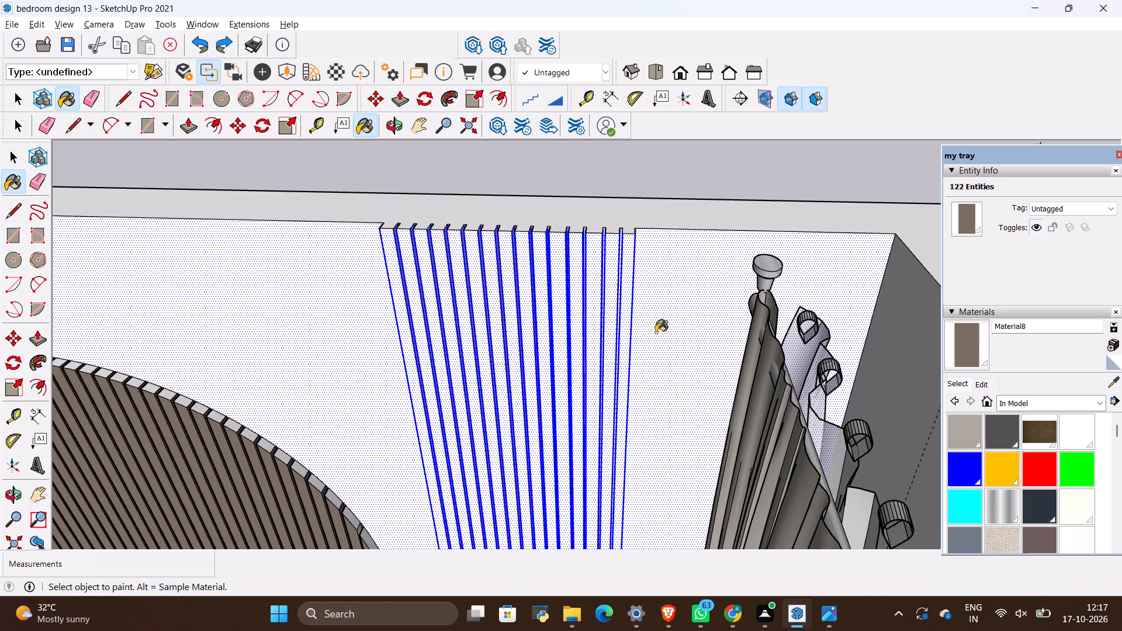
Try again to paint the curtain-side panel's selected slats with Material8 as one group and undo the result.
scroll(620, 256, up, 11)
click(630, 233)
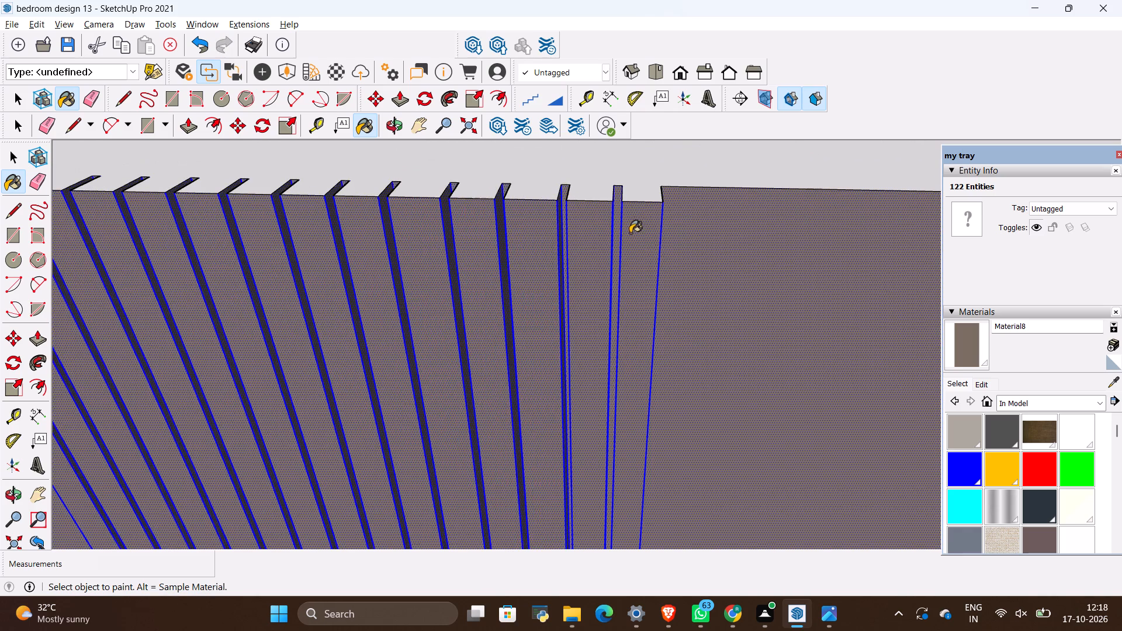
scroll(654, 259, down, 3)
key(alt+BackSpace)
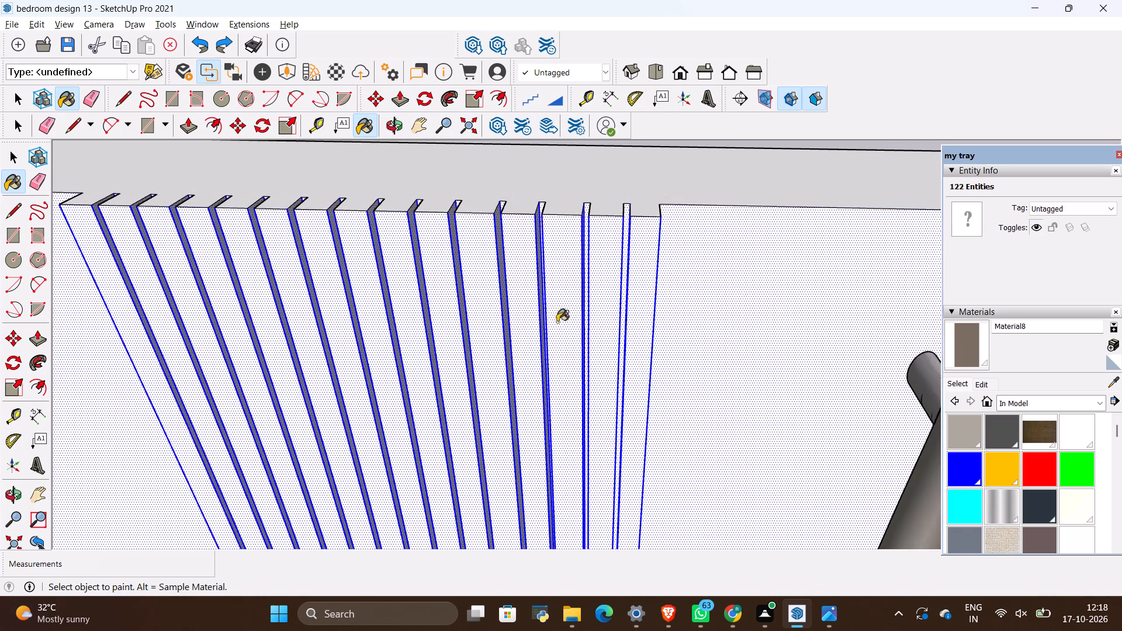
Reselect the curtain-side panel's slats, leaving out the edge slat nearest the curtain, and paint them with Material8.
key(space)
click(684, 268)
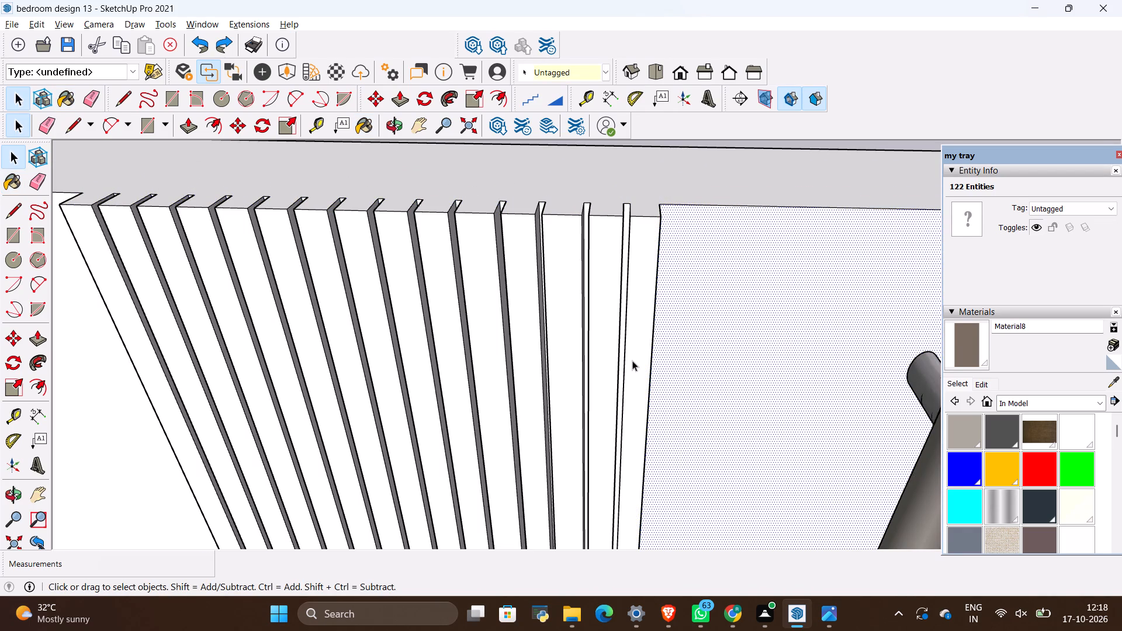
drag(602, 394, 169, 308)
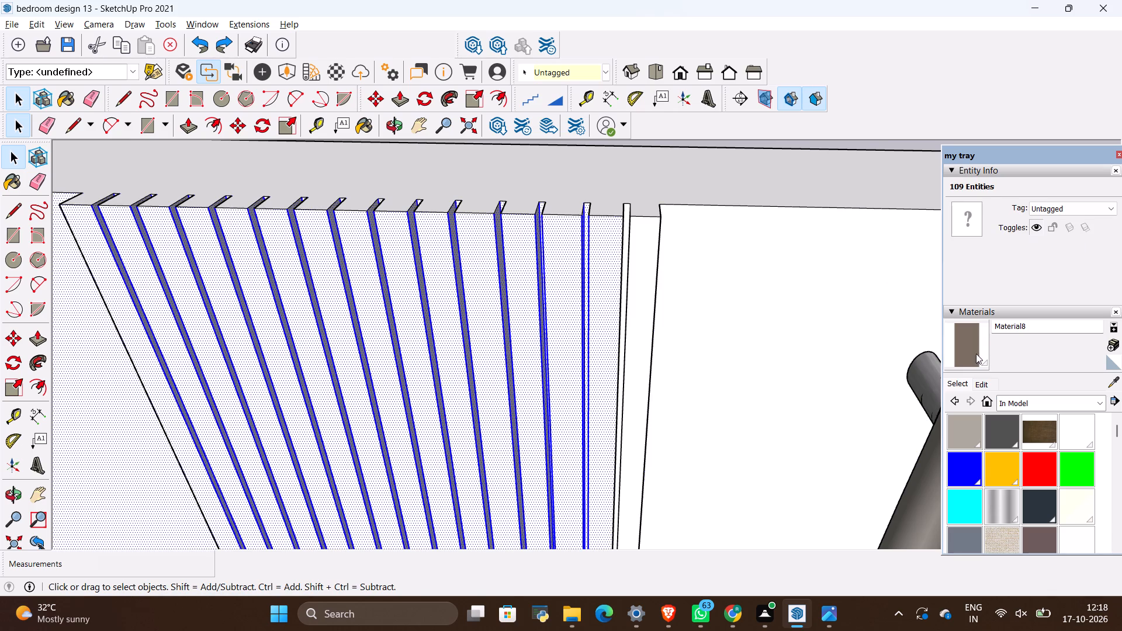
click(973, 352)
click(556, 386)
scroll(695, 344, down, 5)
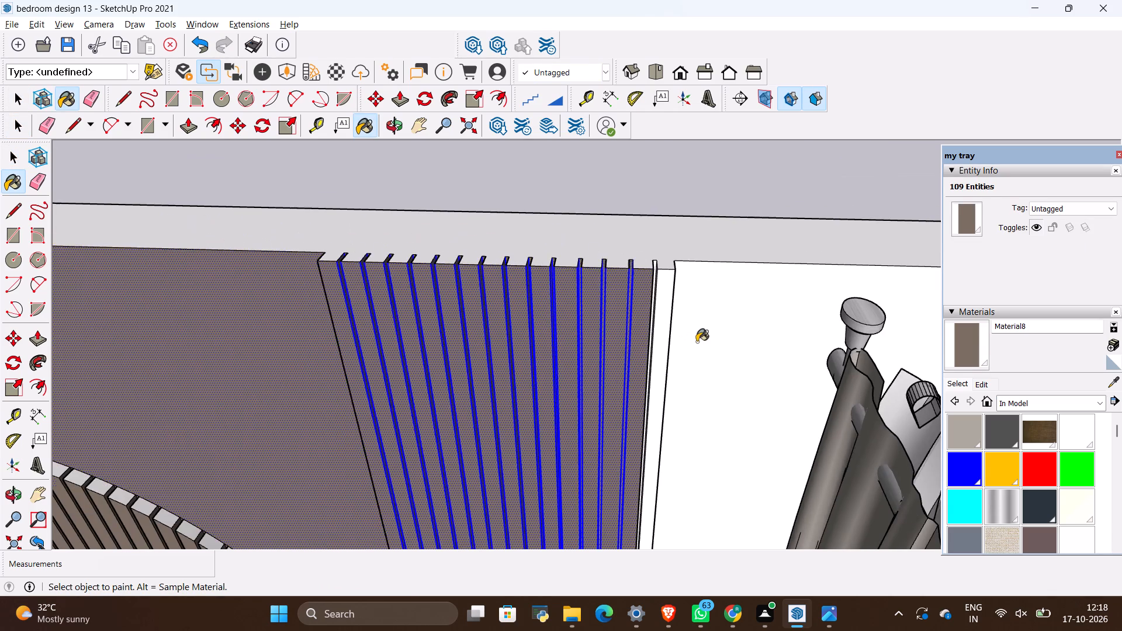
scroll(697, 342, down, 4)
key(space)
Erase the brown-painted wall face around the arch and reverse the wall face behind it.
click(697, 340)
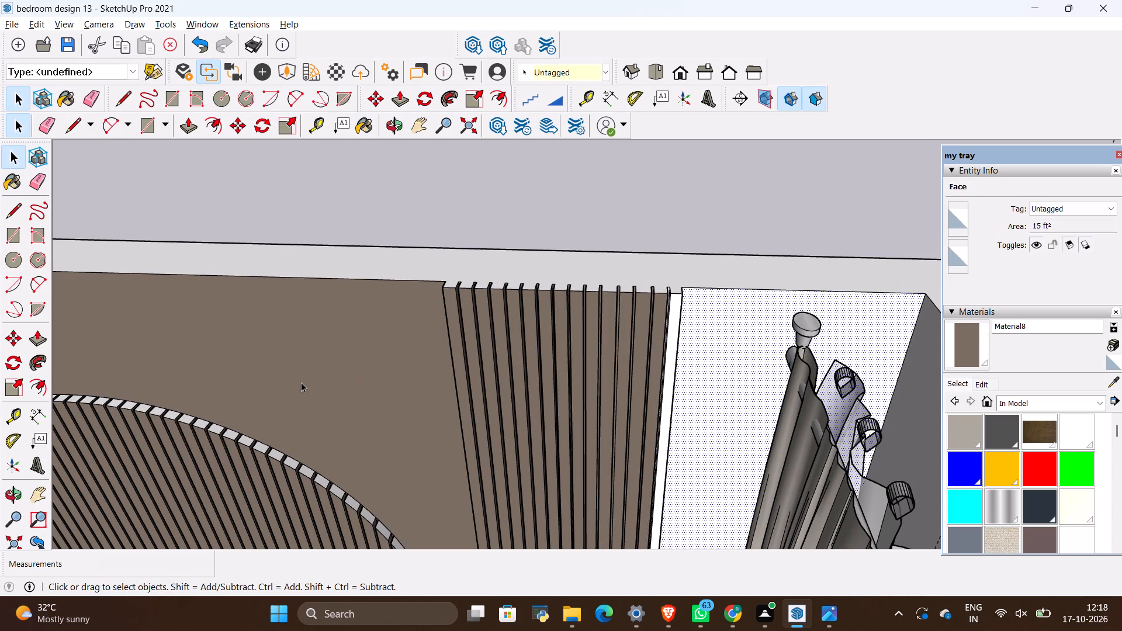
click(309, 375)
right_click(310, 375)
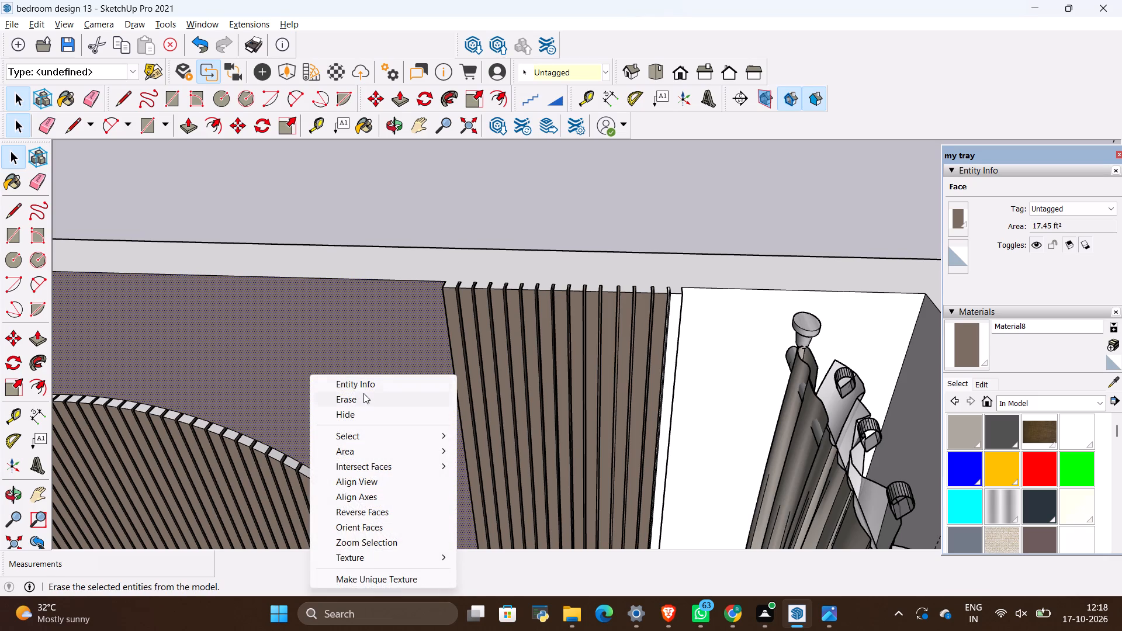
click(363, 395)
scroll(482, 285, down, 4)
right_click(386, 311)
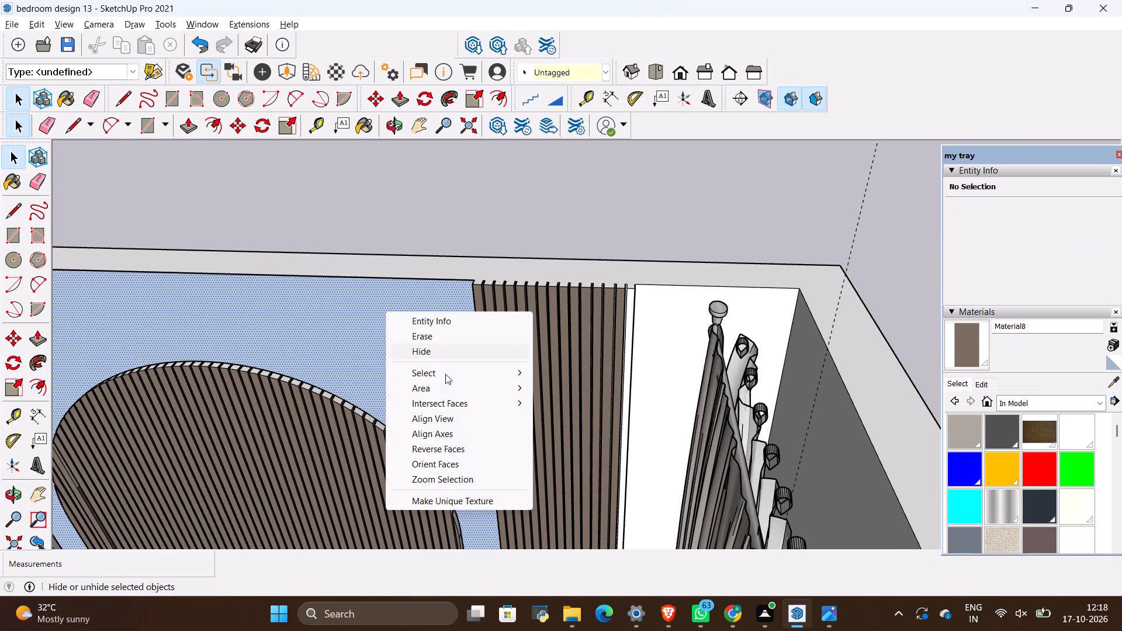
click(446, 444)
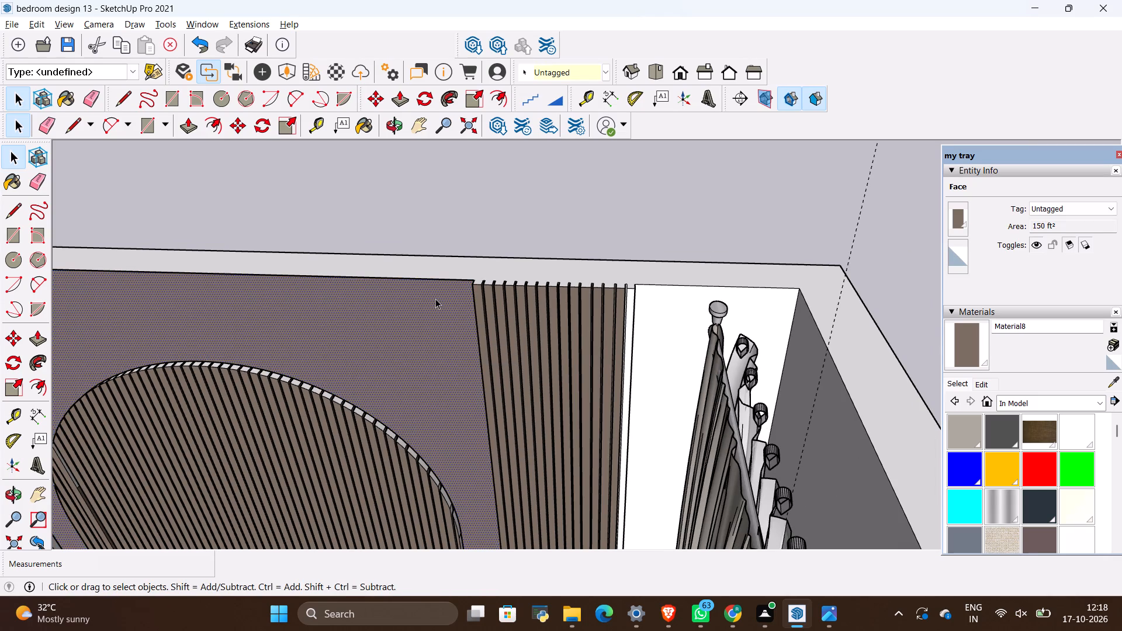
Paint the wall face around the arch with white Color M00 from the Colors collection.
scroll(435, 299, down, 4)
scroll(994, 458, up, 1)
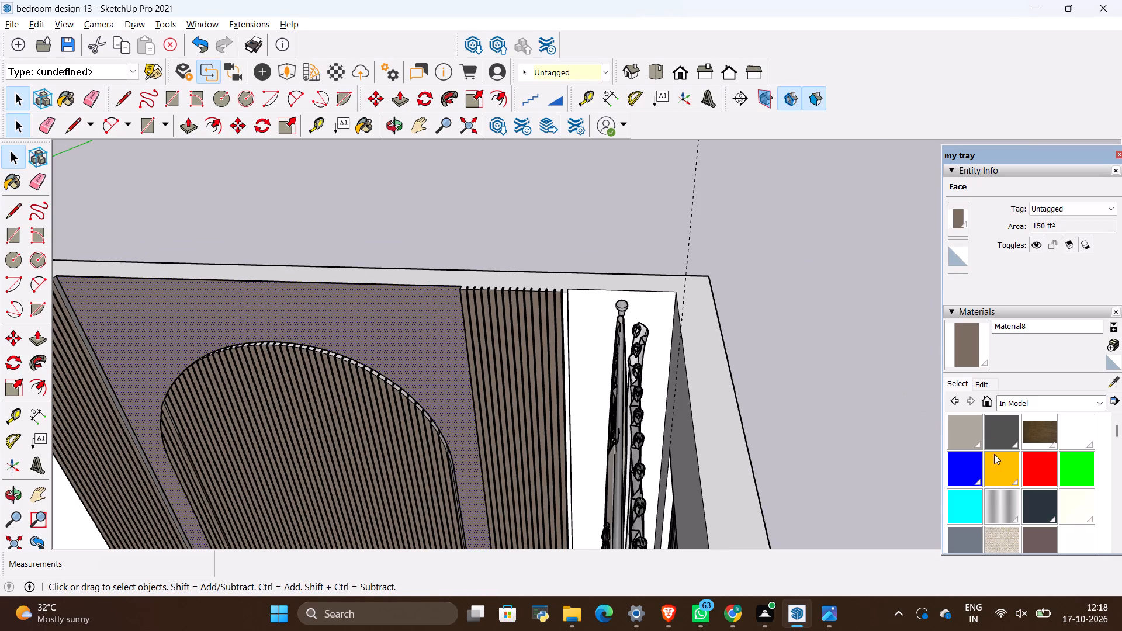
scroll(994, 454, up, 2)
click(1020, 398)
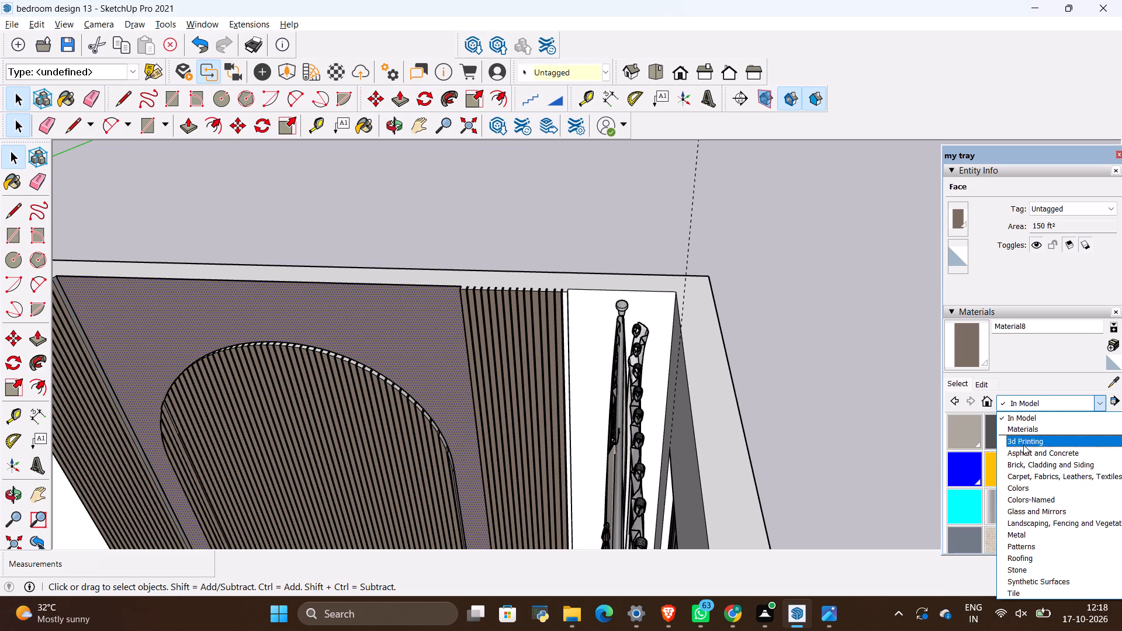
click(1032, 490)
scroll(1023, 472, down, 1)
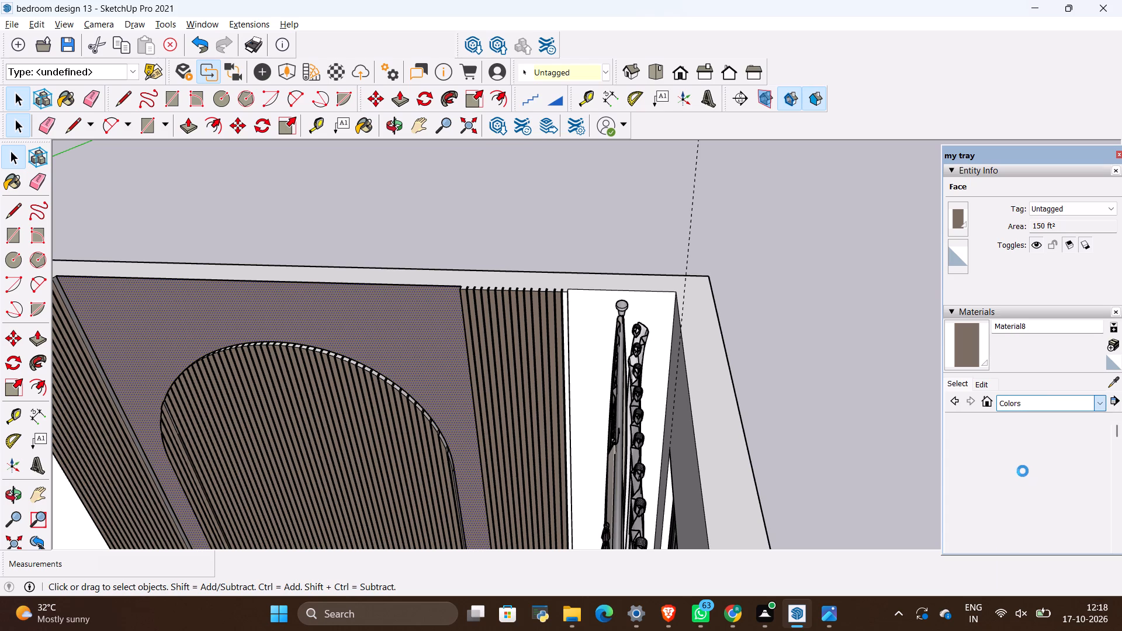
scroll(1023, 471, down, 15)
scroll(992, 431, up, 1)
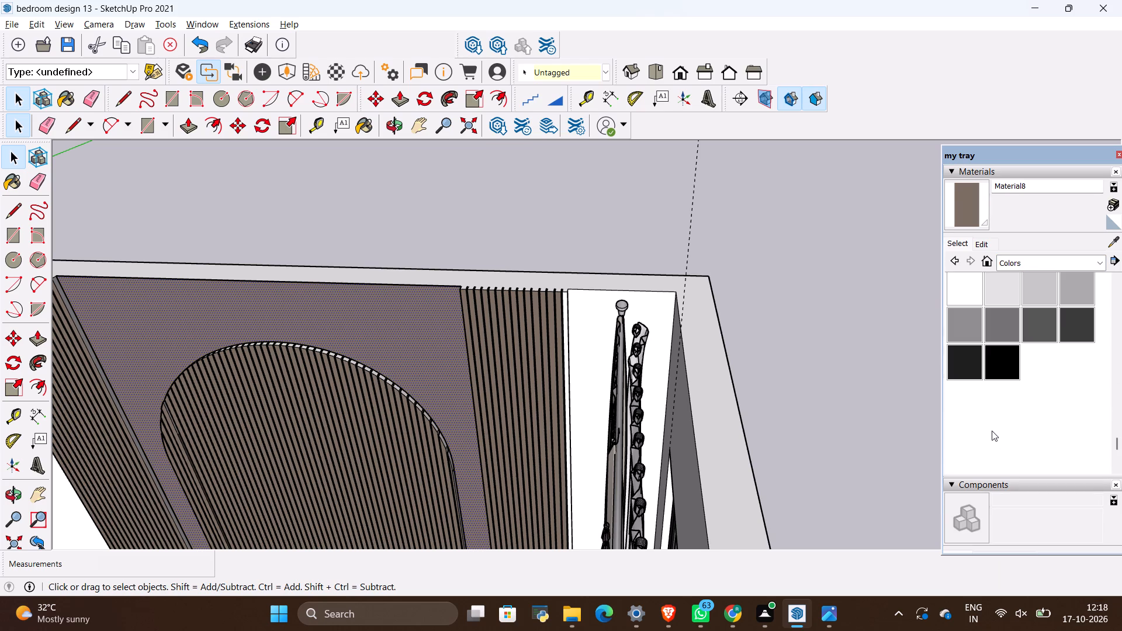
scroll(992, 431, up, 2)
click(963, 432)
click(358, 342)
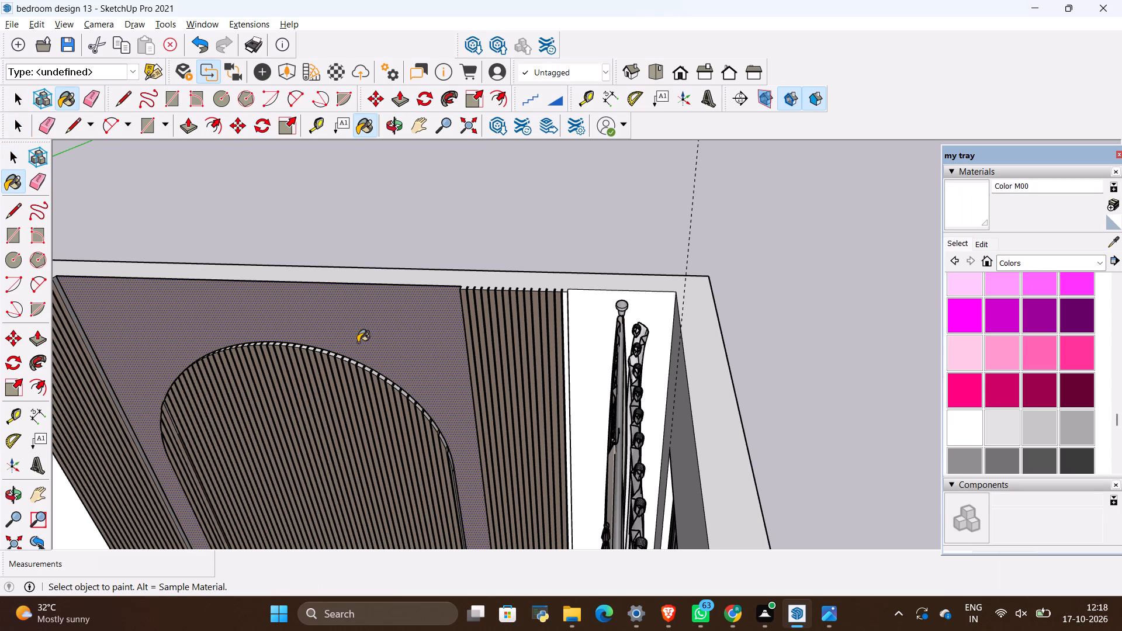
key(space)
click(441, 243)
Sample Material8 from a painted slat and apply it to the curtain-side panel's last white edge slat.
scroll(530, 314, up, 12)
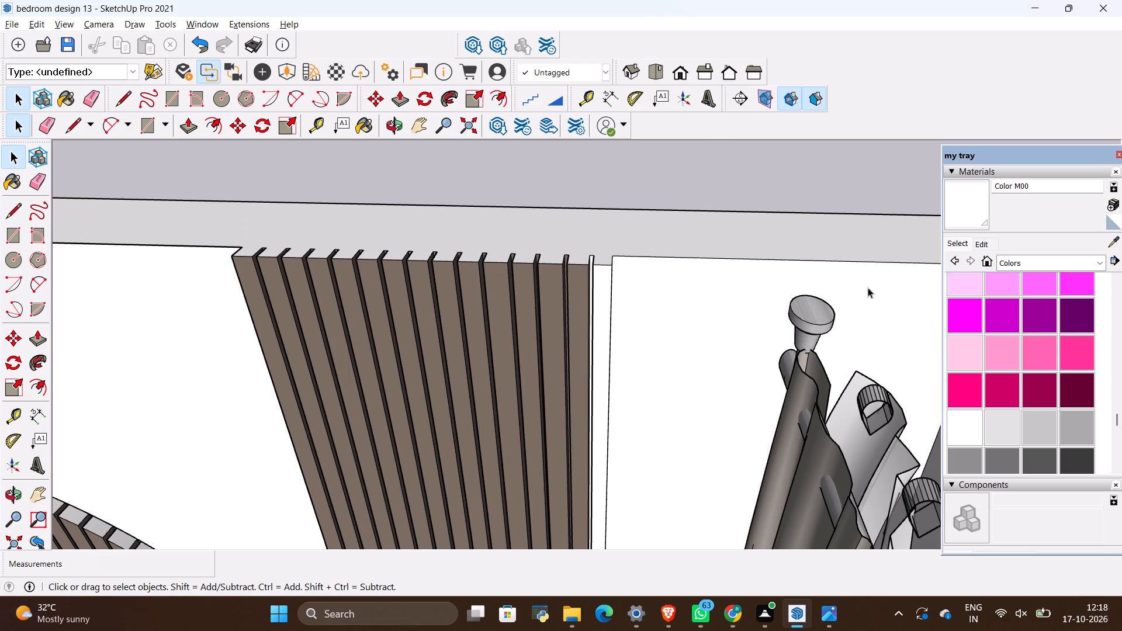
scroll(1062, 323, up, 16)
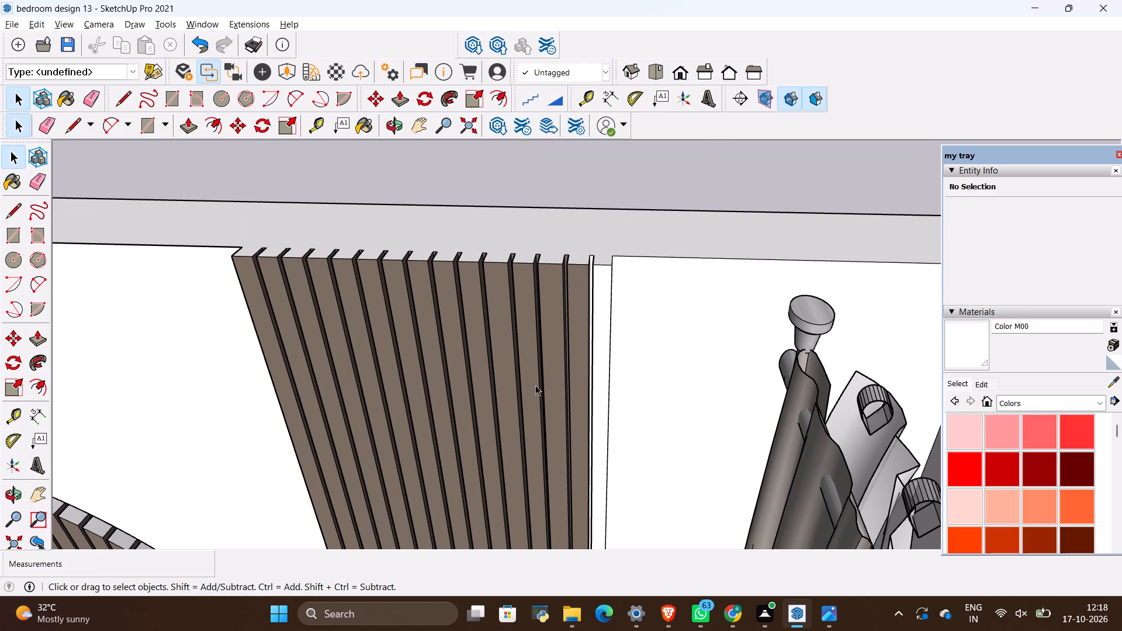
click(1113, 381)
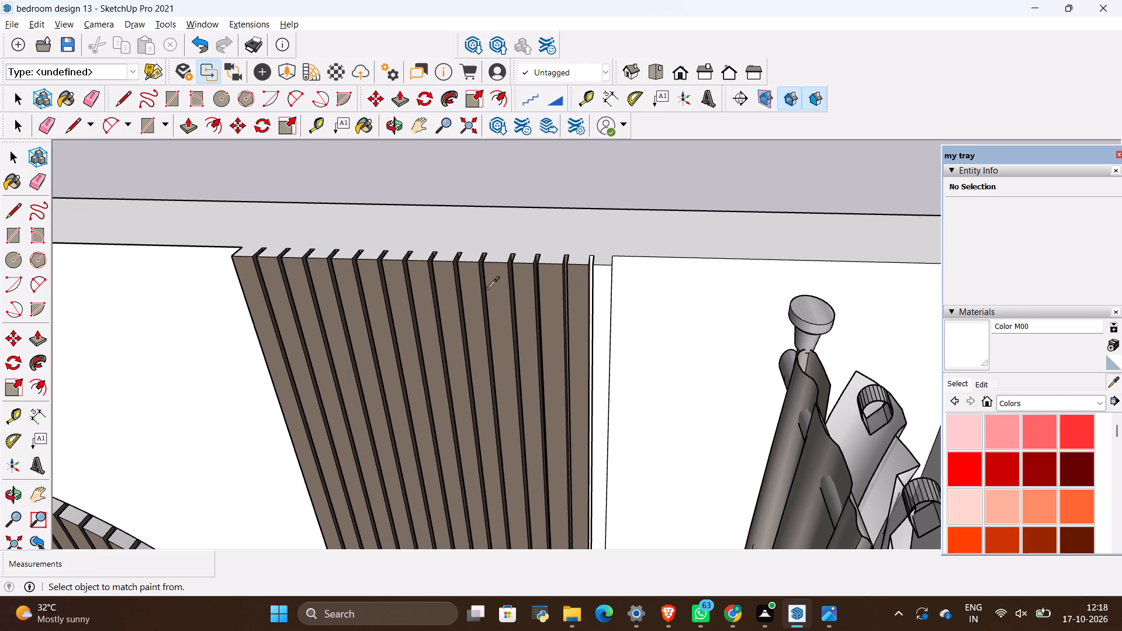
click(499, 279)
click(960, 348)
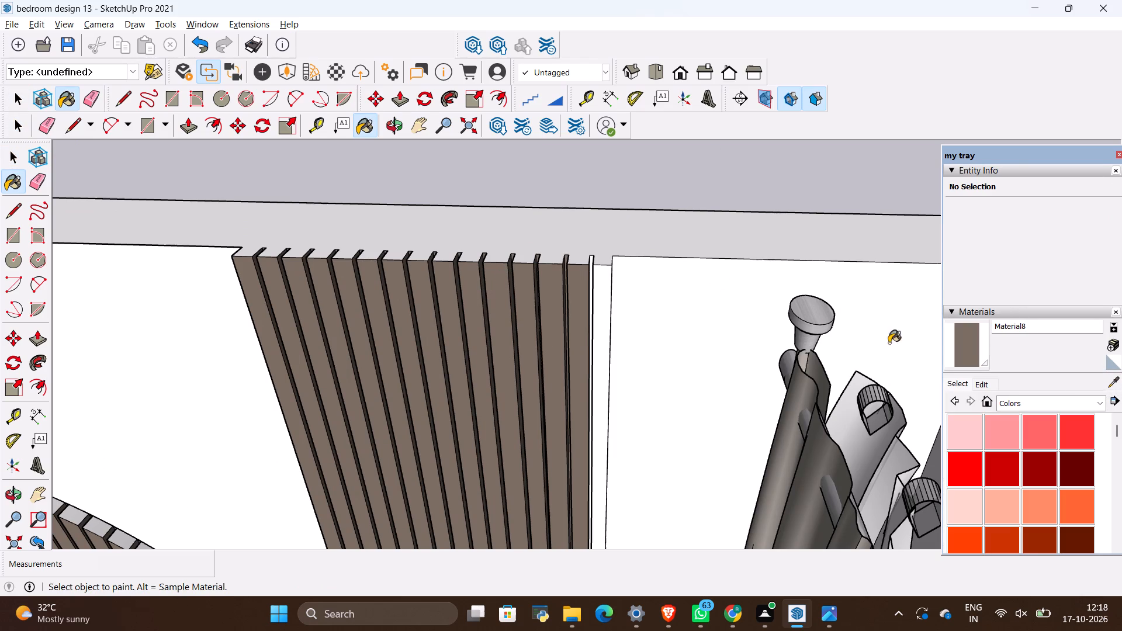
scroll(381, 290, up, 2)
scroll(653, 290, up, 2)
click(651, 290)
scroll(742, 286, down, 5)
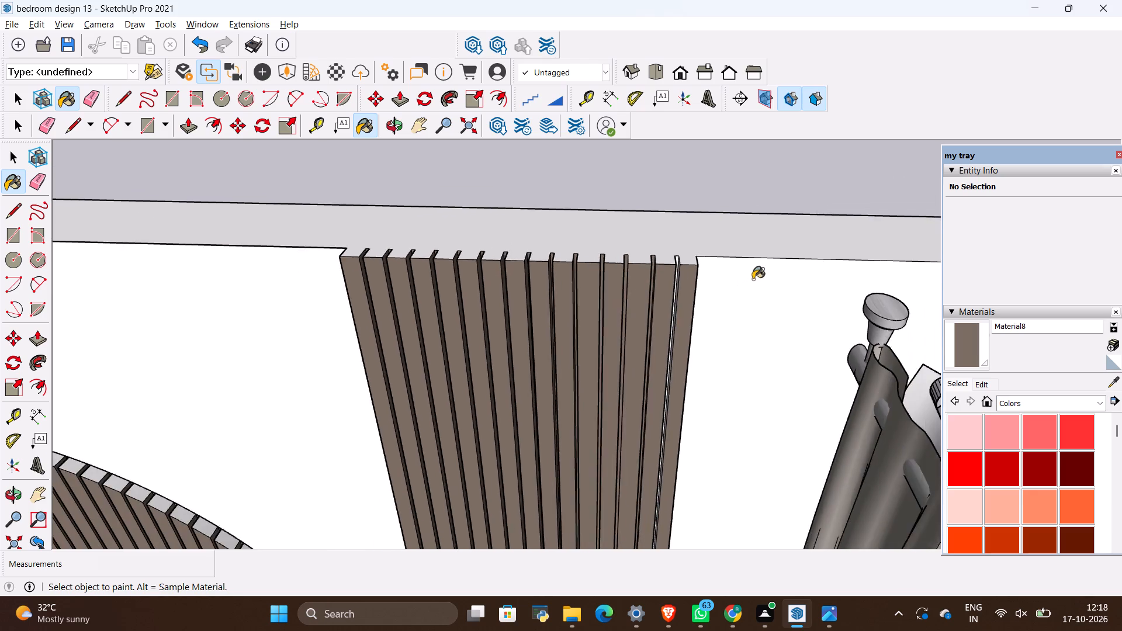
scroll(753, 279, down, 15)
Examine the painted arch and side panels of the feature wall close up and from several angles within the room.
scroll(463, 326, up, 2)
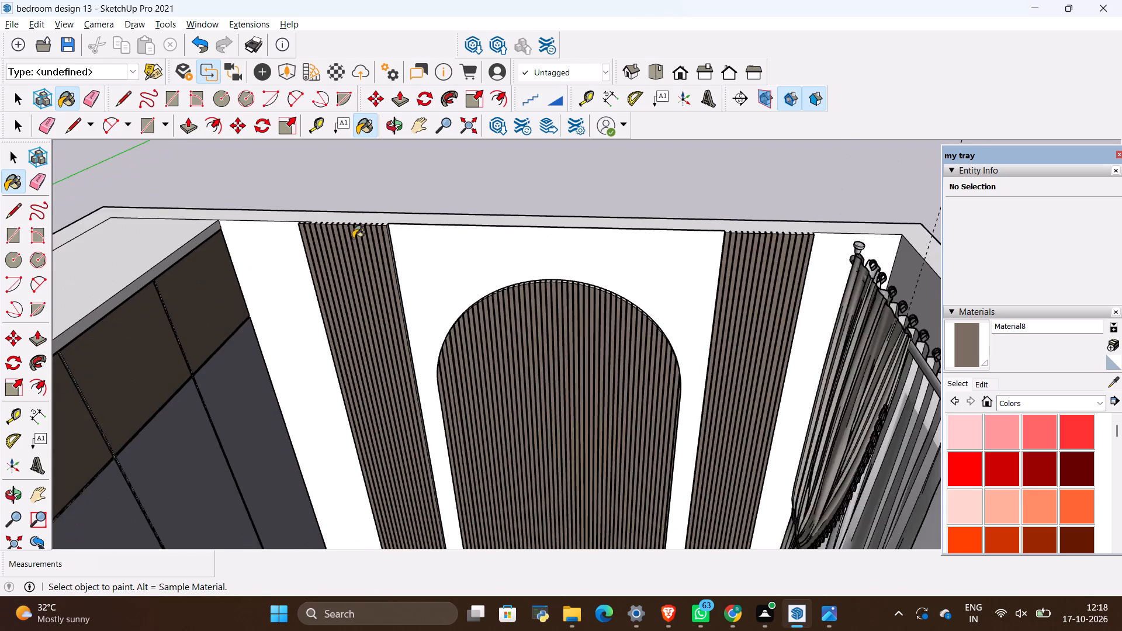
scroll(353, 238, up, 7)
key(space)
click(434, 177)
scroll(378, 210, down, 10)
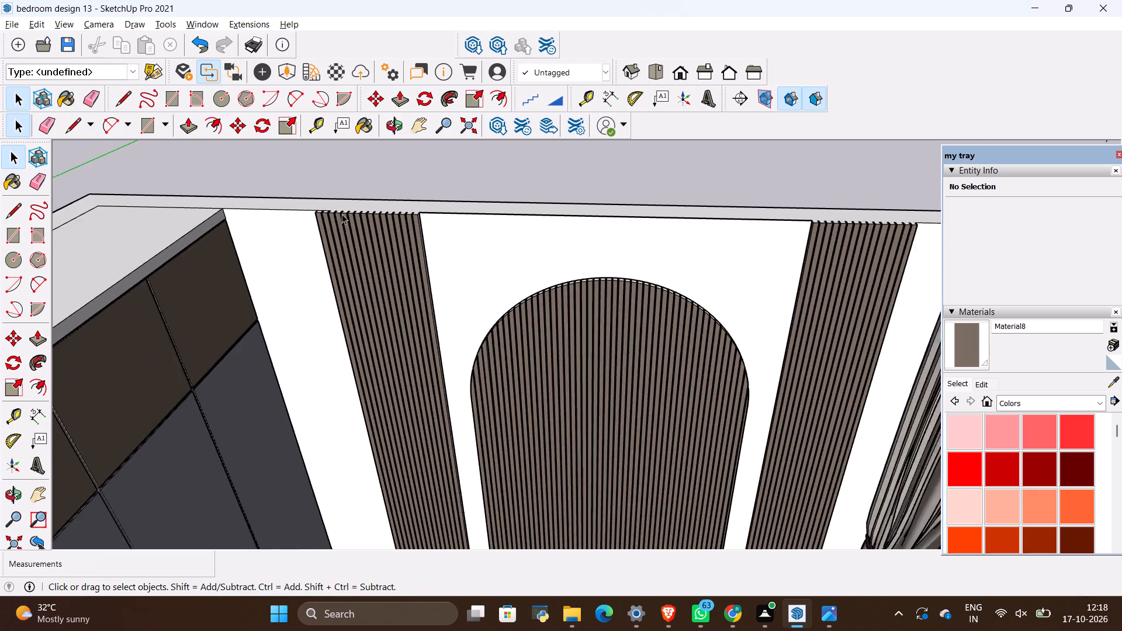
scroll(342, 214, down, 3)
scroll(414, 209, down, 6)
middle_drag(438, 268, 463, 142)
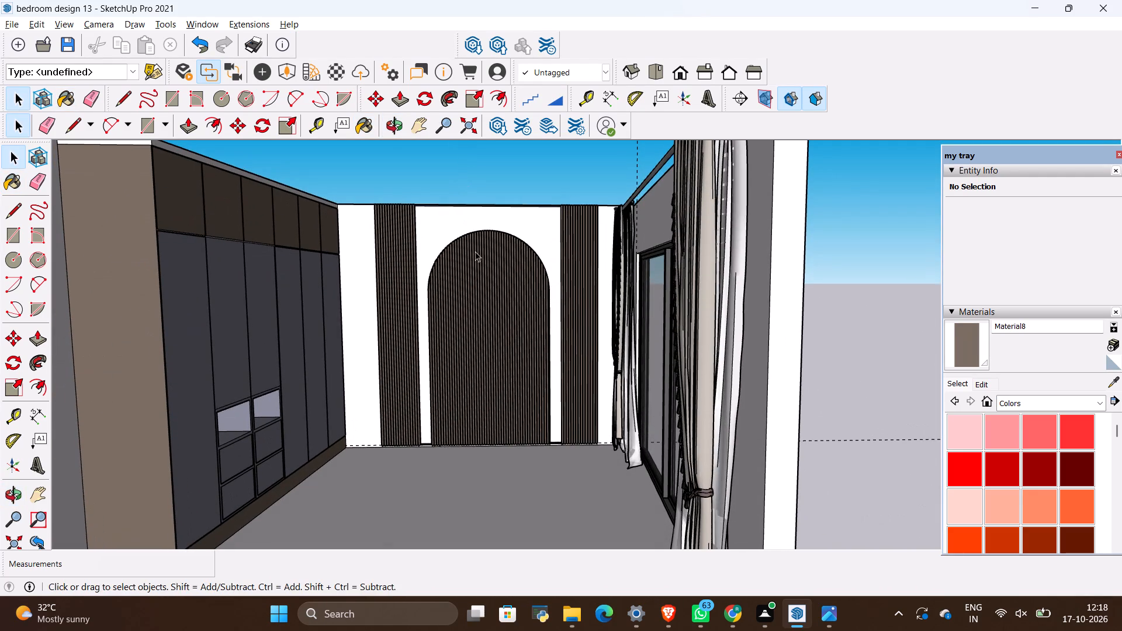
key(alt+Tab)
key(alt+Tab)
key(alt+Tab)
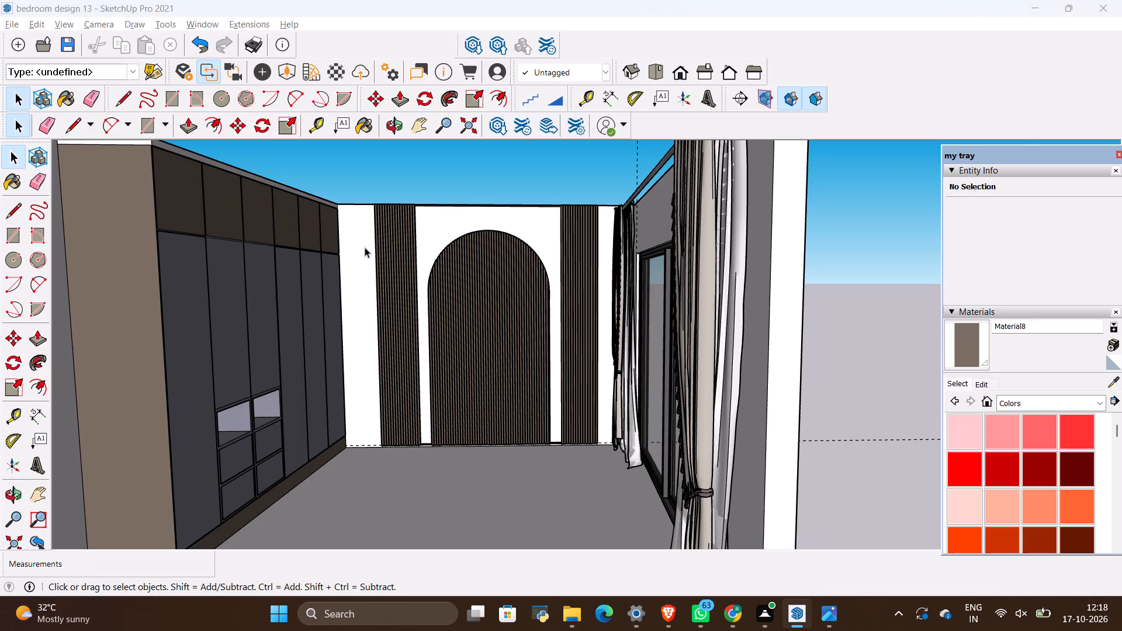
key(alt+Tab)
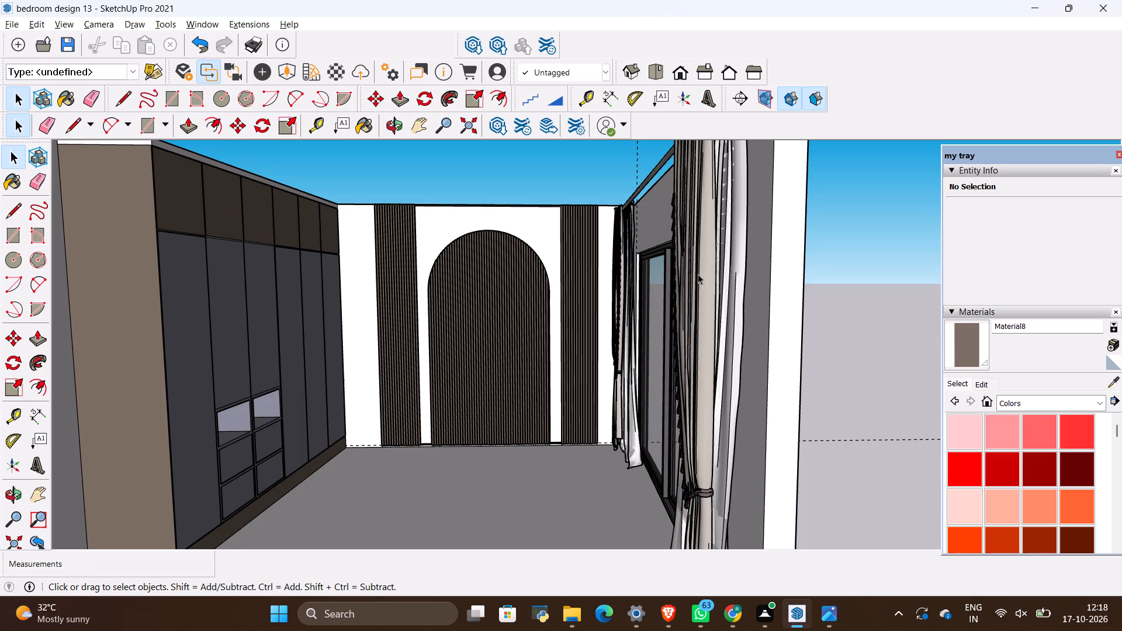
scroll(664, 269, down, 3)
middle_drag(580, 289, 650, 296)
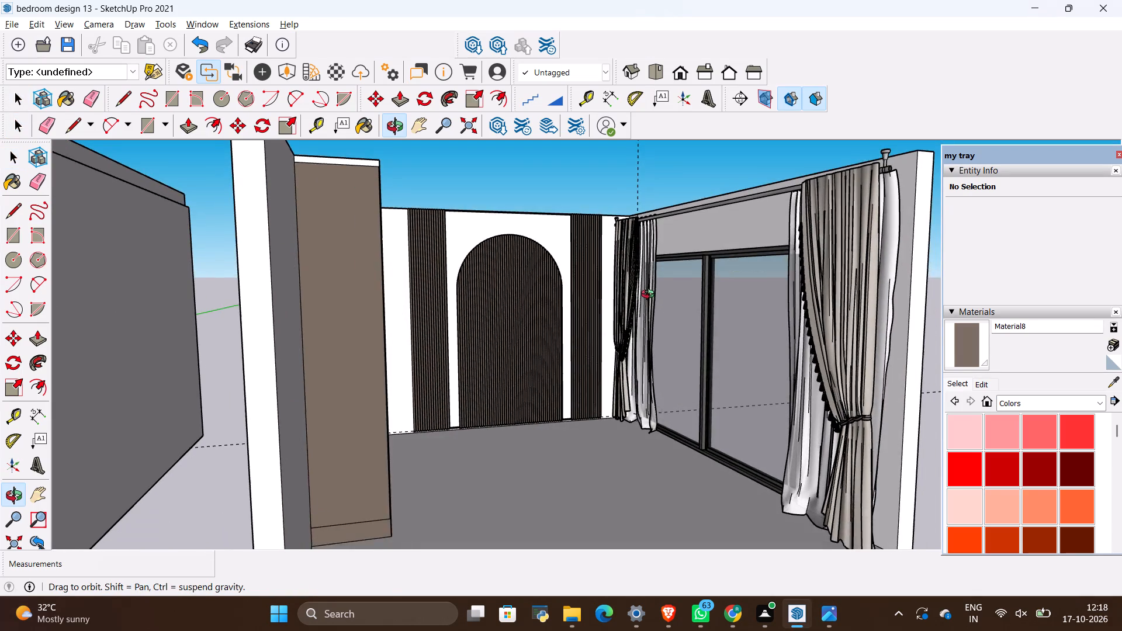
middle_drag(650, 296, 650, 297)
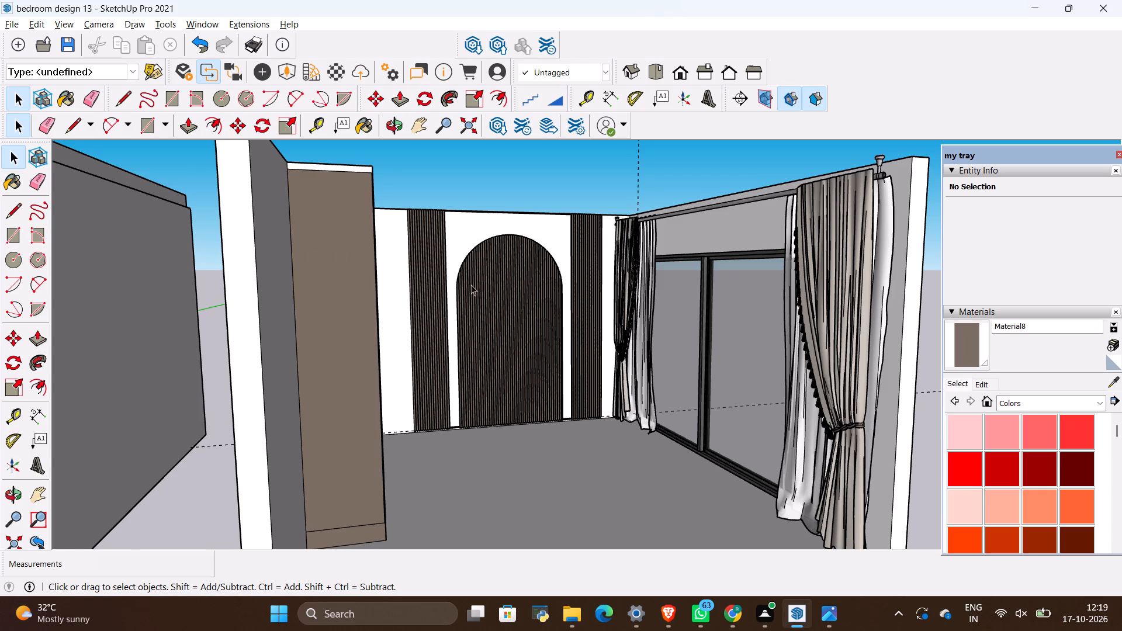
scroll(501, 330, down, 6)
scroll(637, 327, up, 5)
scroll(587, 310, up, 5)
scroll(470, 323, down, 6)
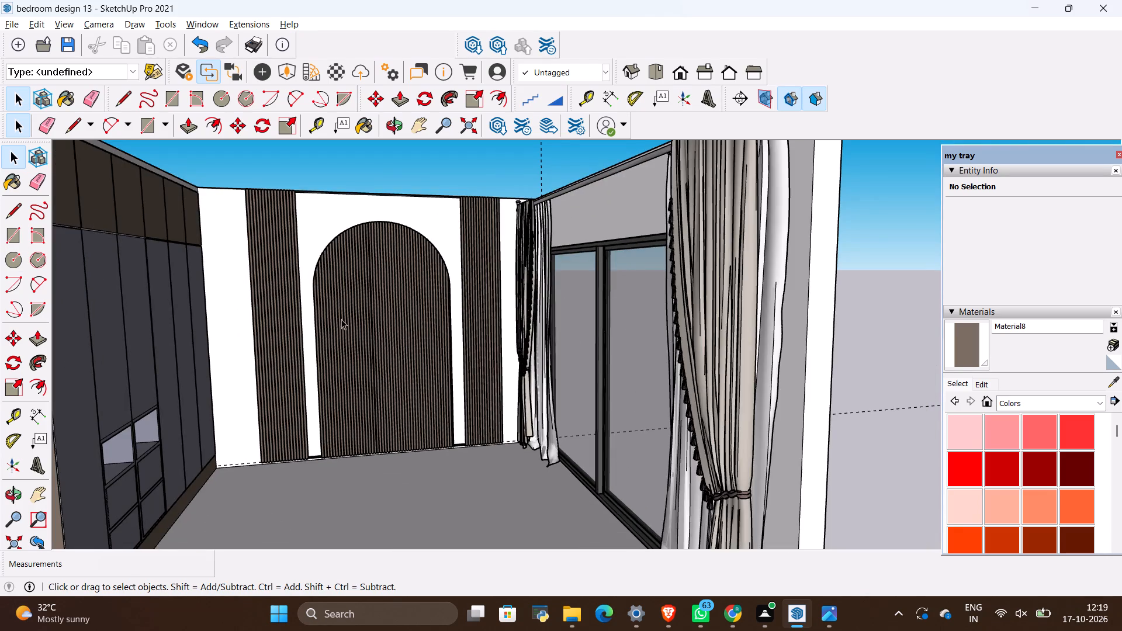
middle_drag(345, 331, 348, 445)
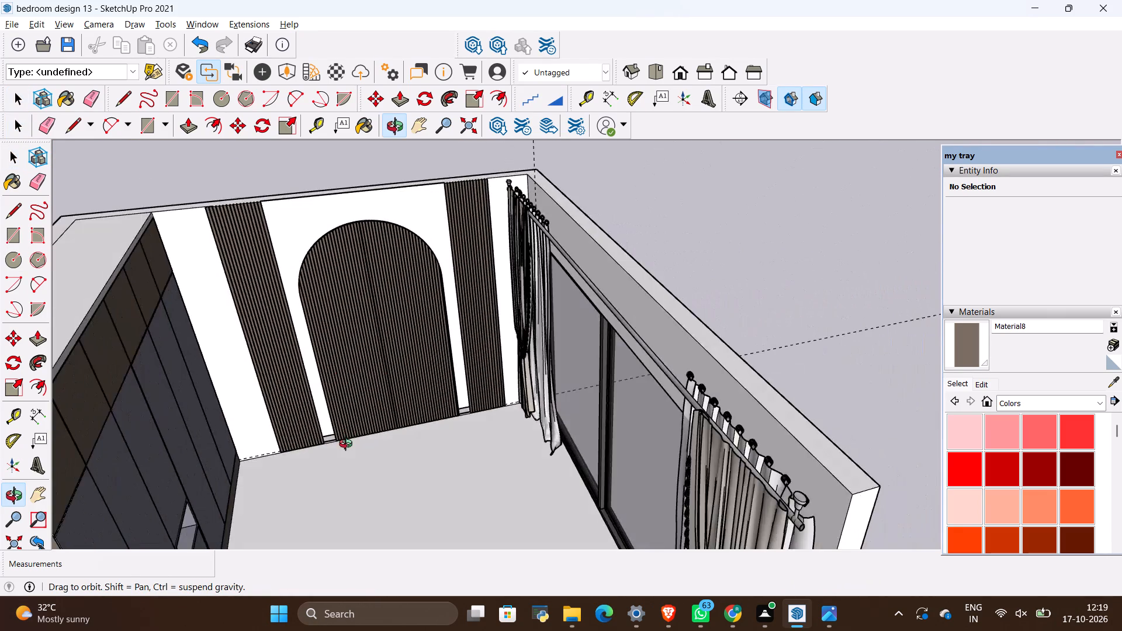
middle_drag(348, 445, 404, 376)
scroll(387, 371, up, 4)
scroll(389, 371, down, 6)
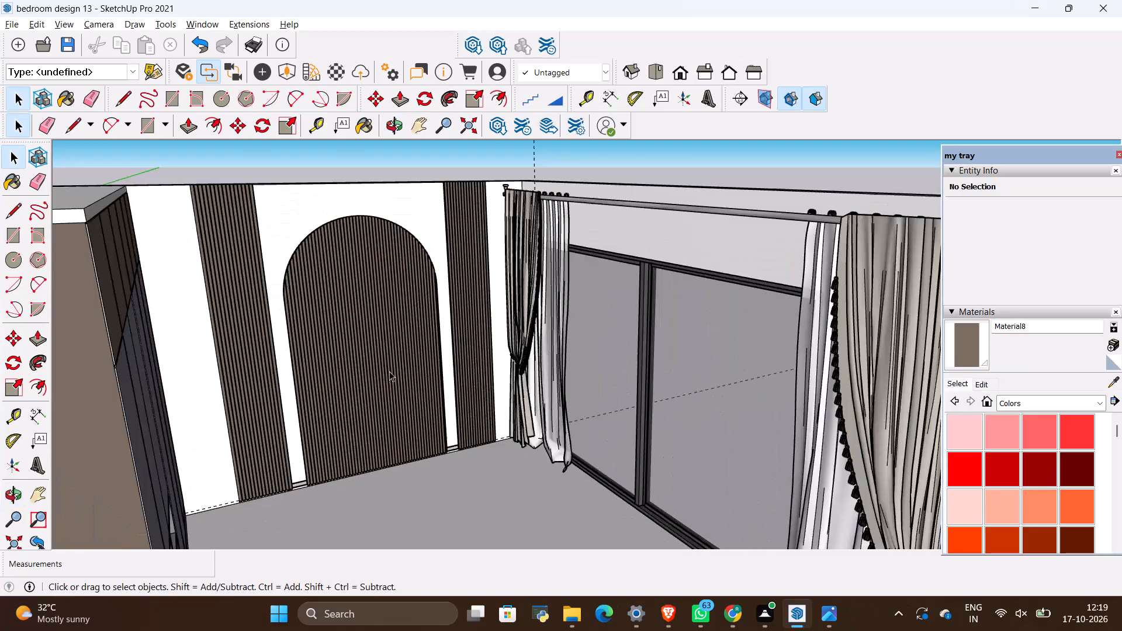
scroll(389, 371, down, 5)
middle_drag(520, 405, 458, 328)
scroll(358, 449, up, 2)
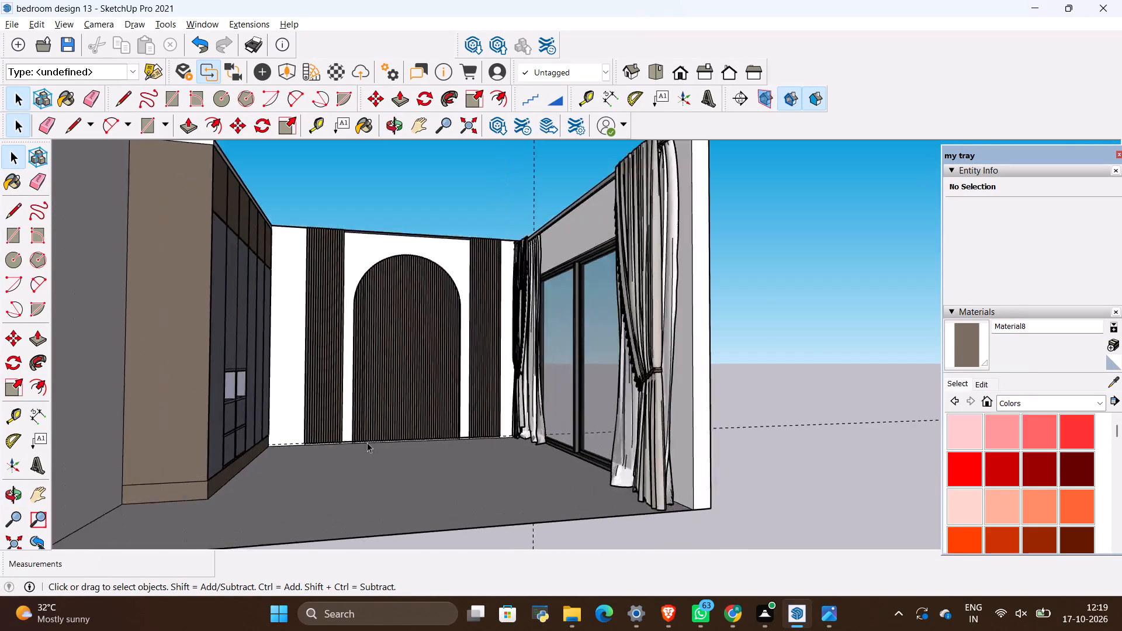
scroll(367, 442, up, 5)
scroll(447, 414, down, 5)
middle_drag(458, 398, 506, 460)
Switch to the reference bedroom photo in Photos and compare it with the whole bedroom model in SketchUp.
key(alt+Tab)
key(alt+Tab)
key(alt+Tab)
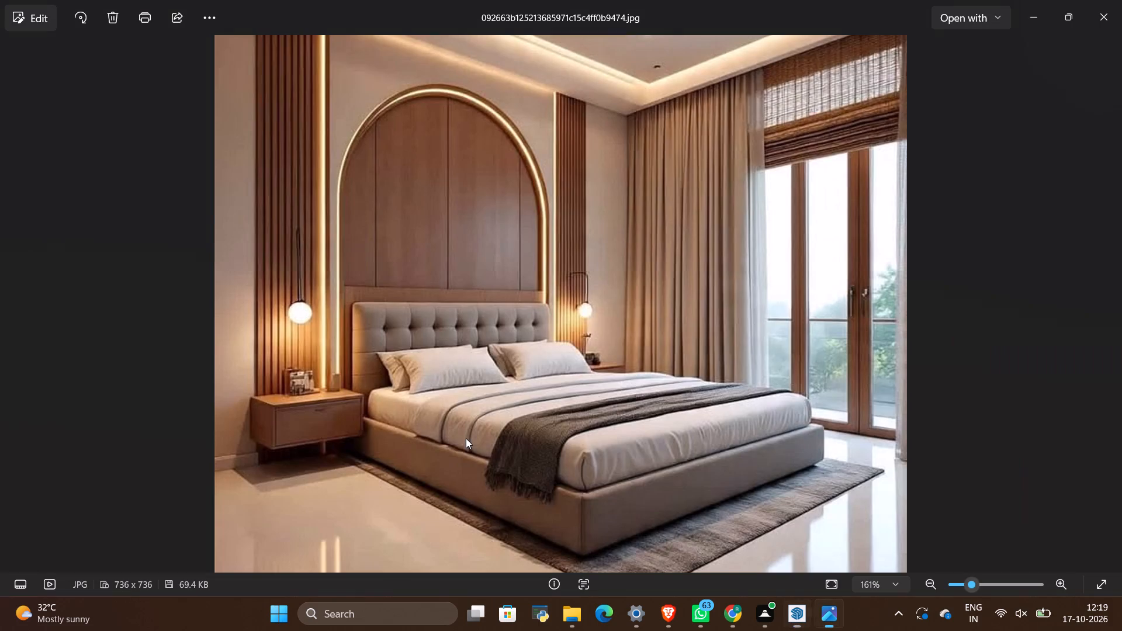
key(alt+Tab)
scroll(465, 438, down, 5)
middle_drag(467, 441, 552, 533)
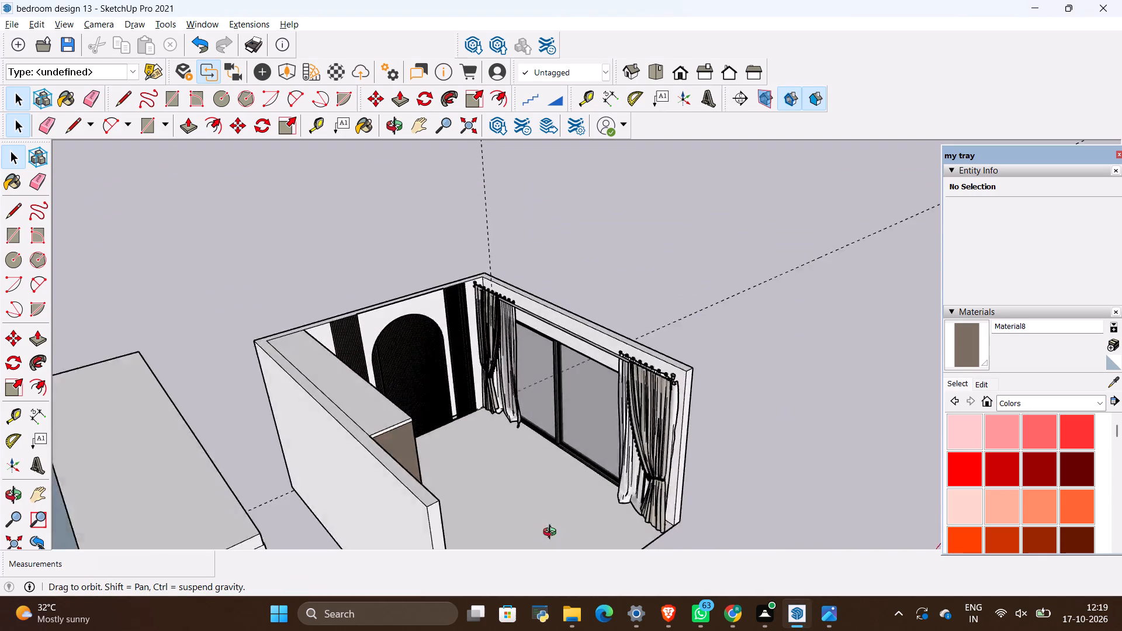
middle_drag(552, 533, 434, 380)
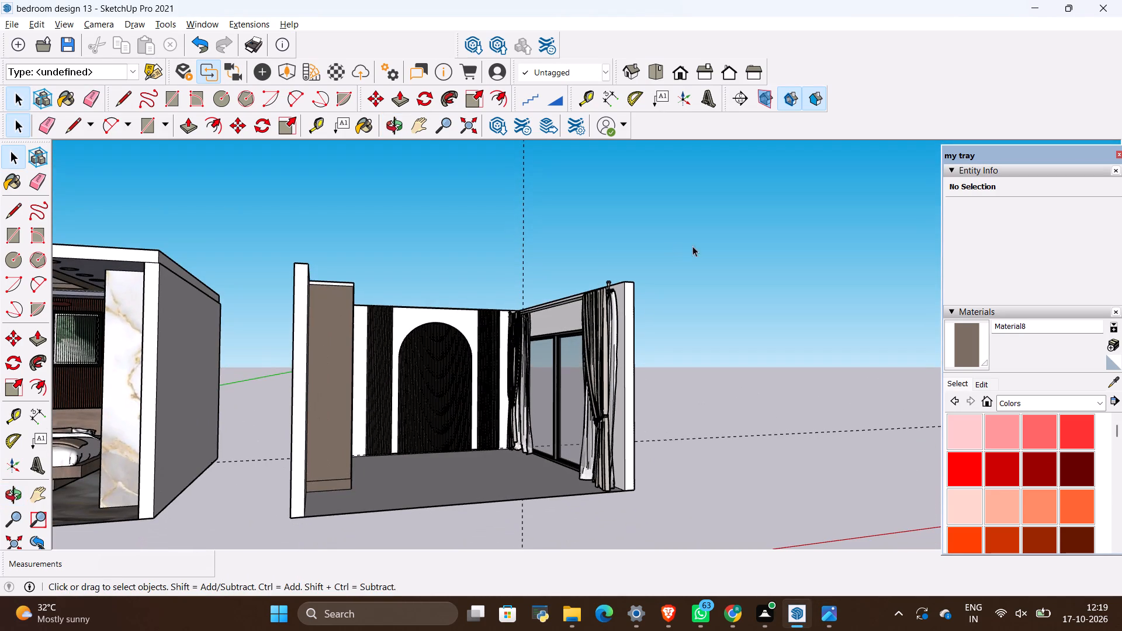
scroll(17, 212, down, 4)
scroll(452, 384, up, 4)
scroll(462, 333, down, 5)
middle_drag(503, 308, 472, 452)
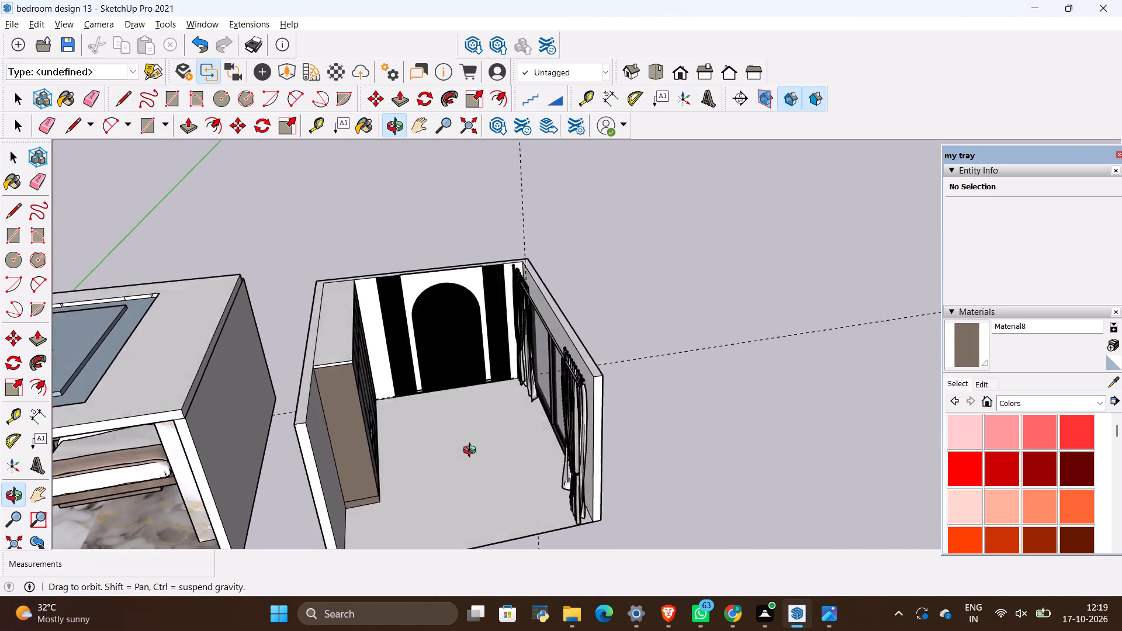
Create a new material textured with the grey-veined white marble image c03817249e6eaad776ee67ccda2330c4 from the all materials folder.
middle_drag(472, 452, 500, 342)
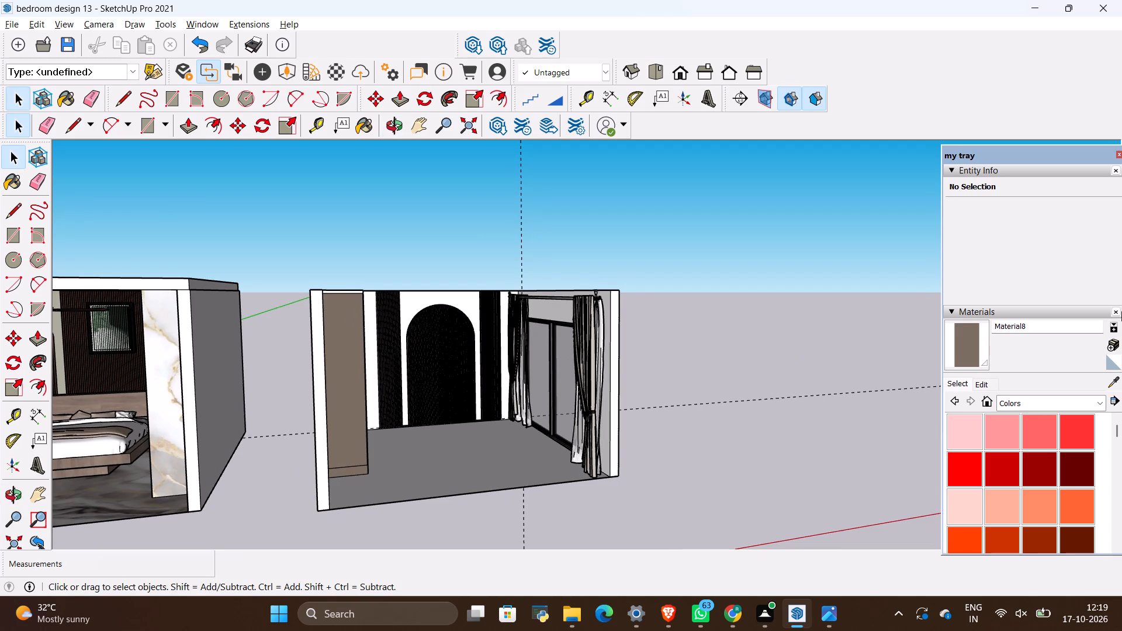
click(1111, 346)
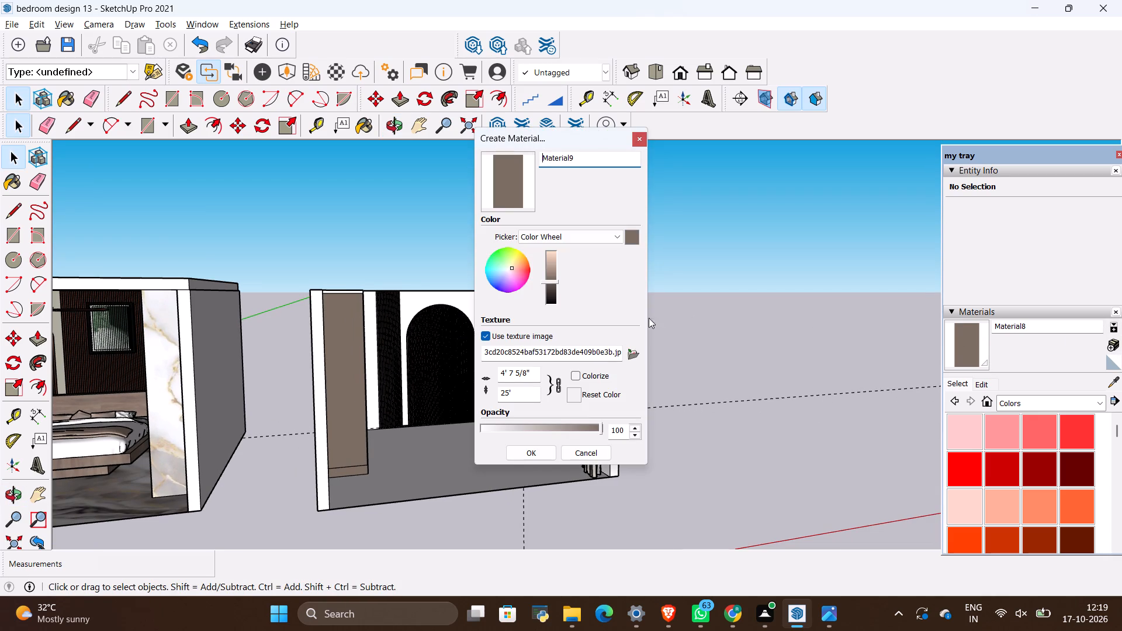
click(635, 358)
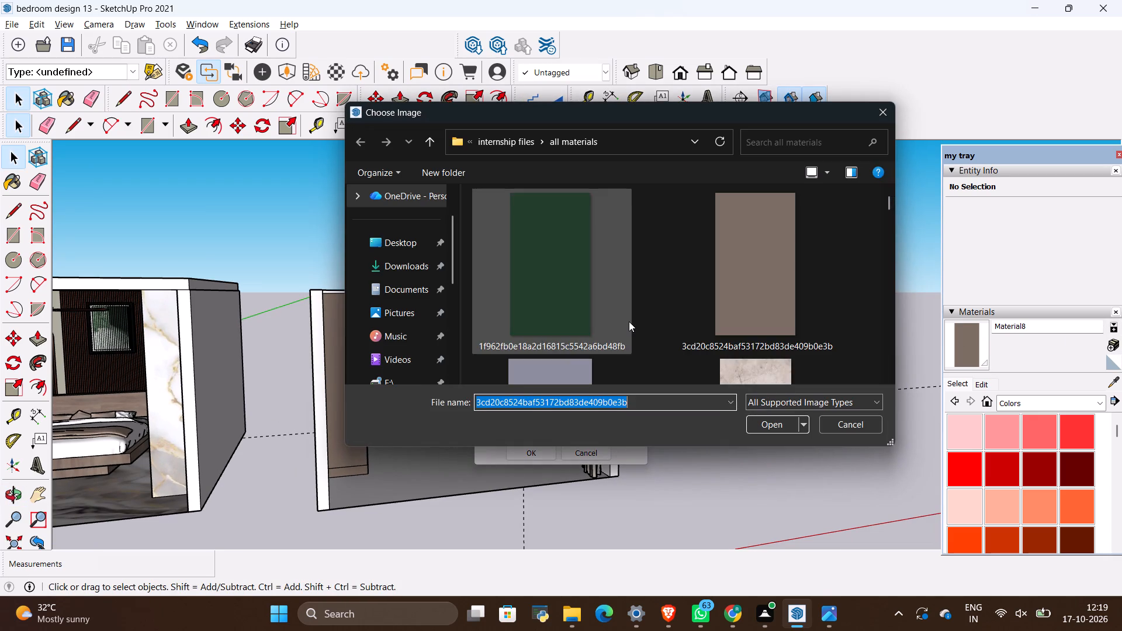
scroll(629, 321, down, 3)
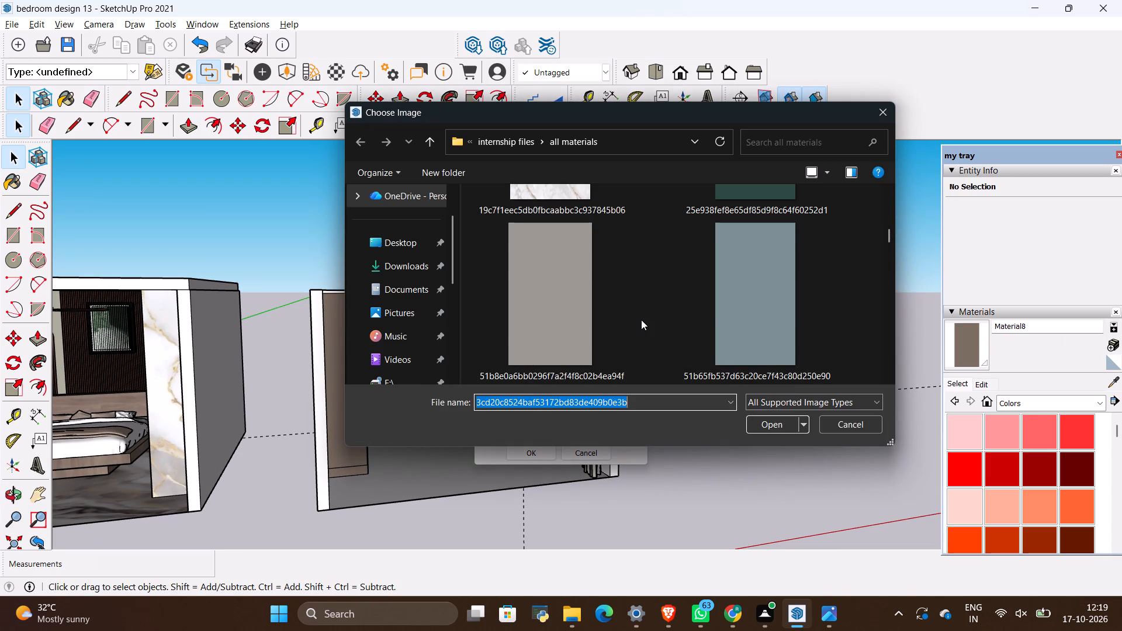
scroll(641, 320, down, 5)
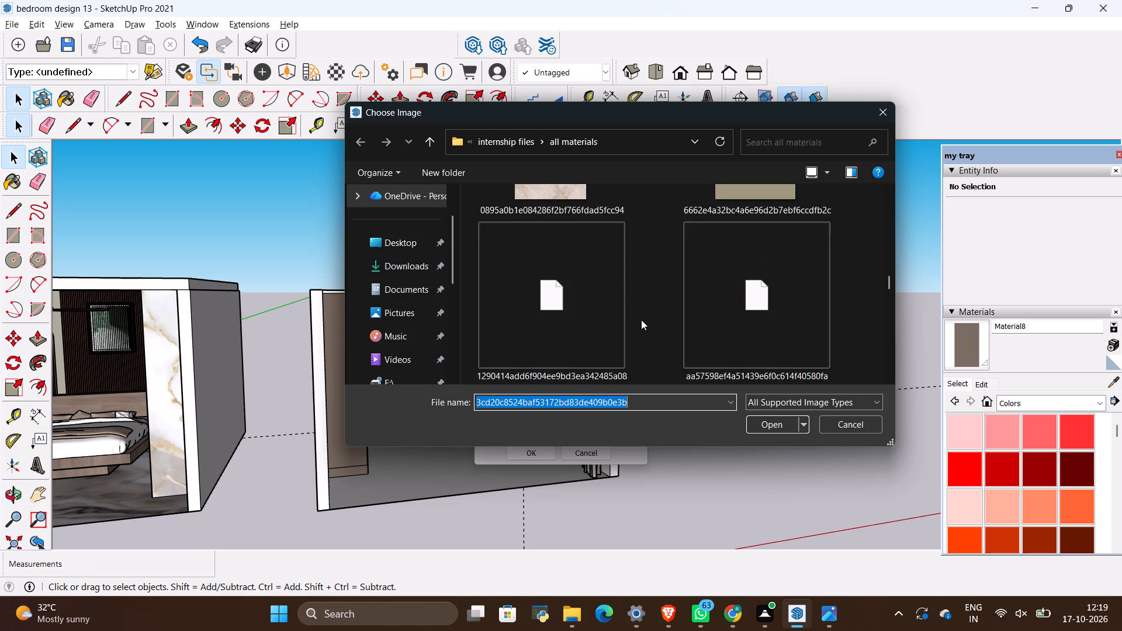
scroll(641, 320, down, 3)
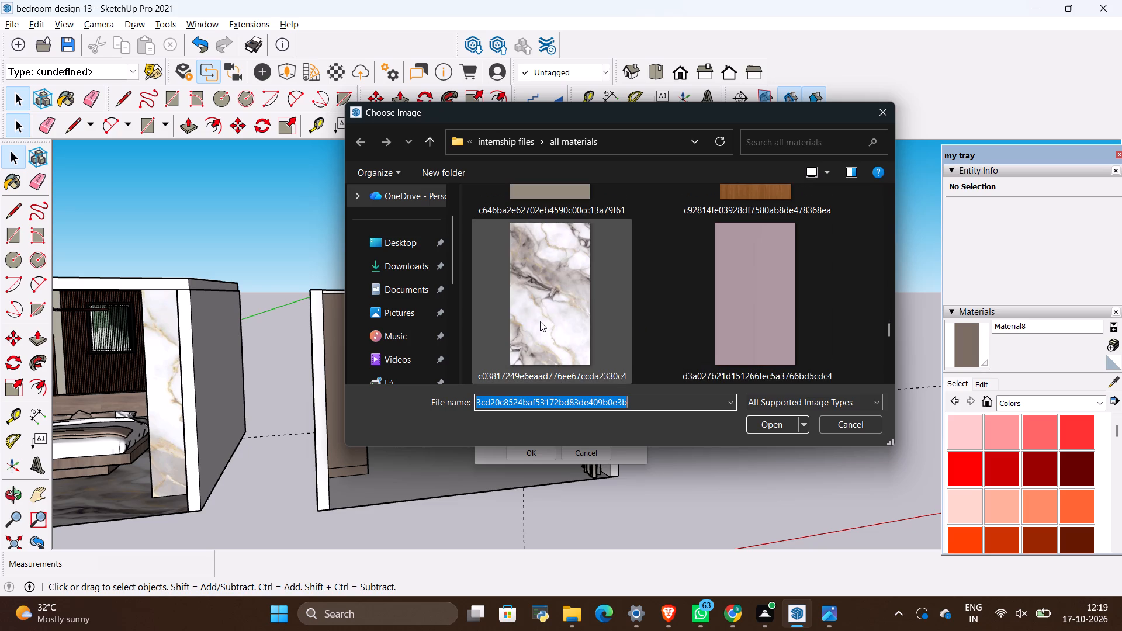
click(540, 321)
click(753, 414)
click(746, 426)
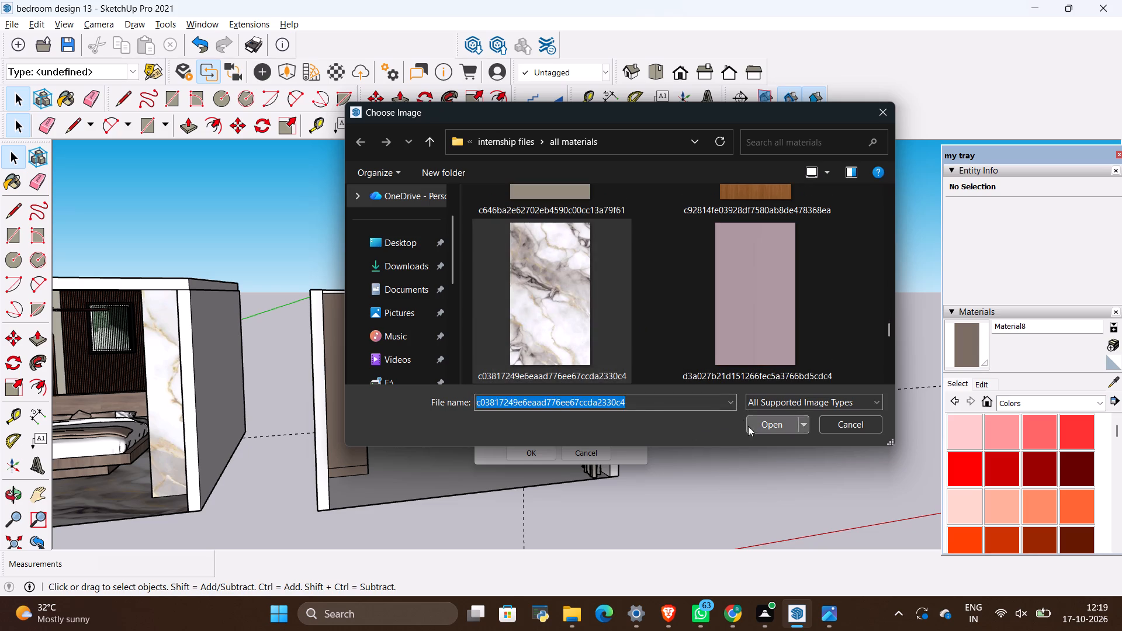
click(539, 449)
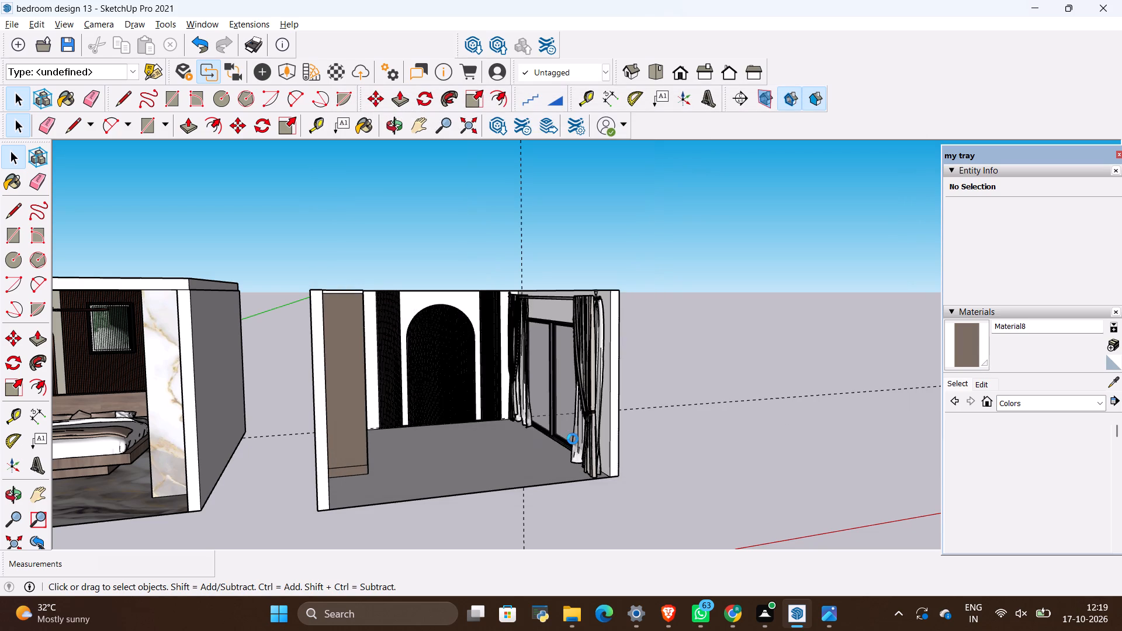
Paint the floor of the feature-wall bedroom with the new marble material.
click(965, 356)
scroll(533, 457, up, 2)
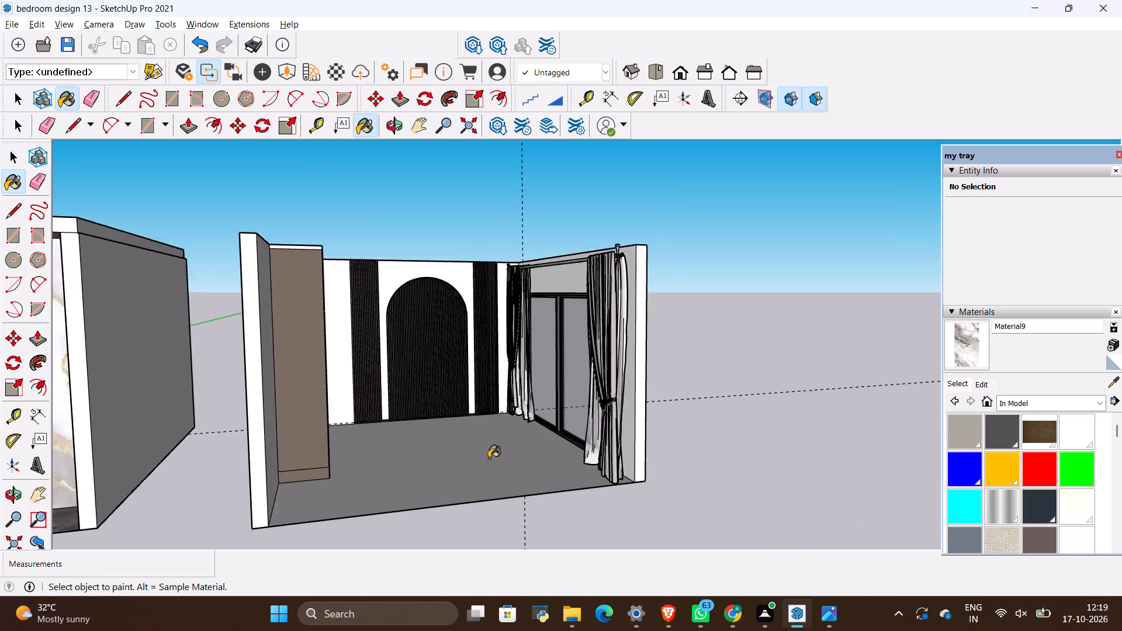
click(487, 459)
key(space)
click(708, 388)
scroll(708, 363, down, 4)
middle_drag(730, 353, 721, 434)
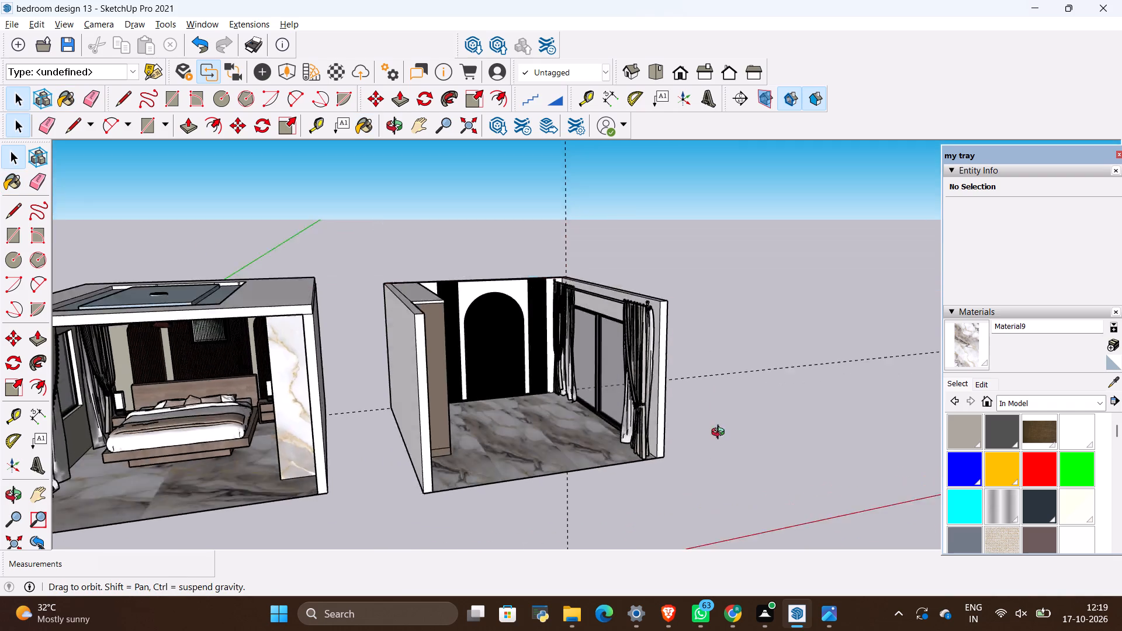
middle_drag(721, 434, 663, 514)
Erase the two dashed guide lines extending from the bedroom's back corner outside the curtain-side wall.
scroll(670, 305, up, 3)
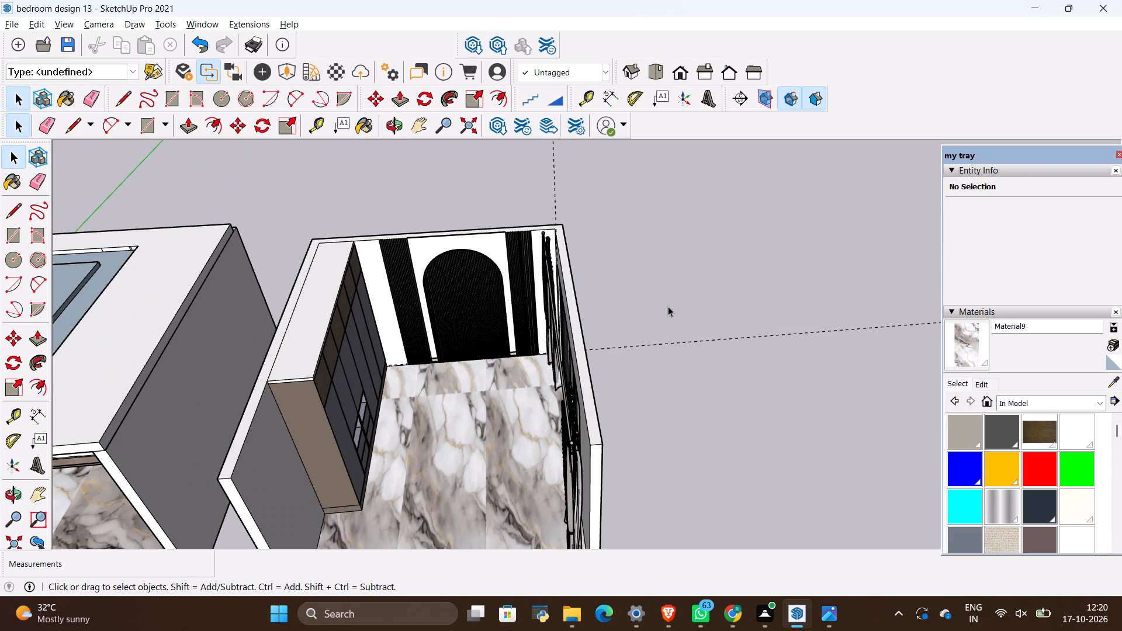
scroll(668, 306, up, 3)
key(e)
drag(665, 332, 676, 368)
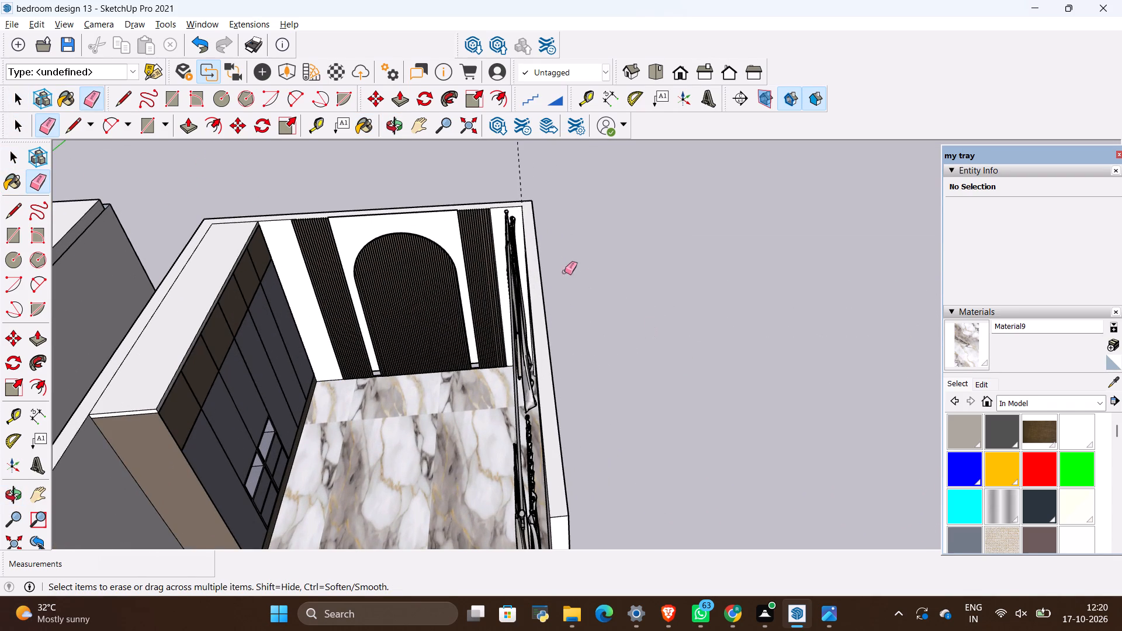
drag(523, 182, 511, 185)
key(space)
click(651, 210)
scroll(669, 235, down, 5)
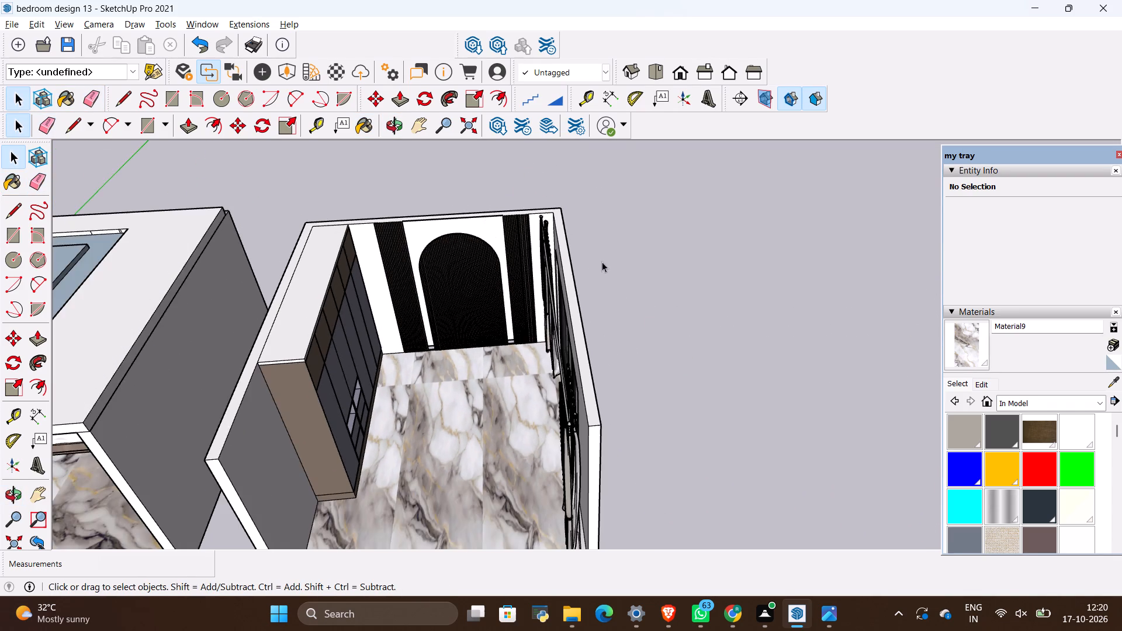
Examine the room with its marble floor from several angles and compare it with the reference bedroom photo in Photos.
middle_drag(525, 401, 629, 274)
scroll(646, 402, up, 7)
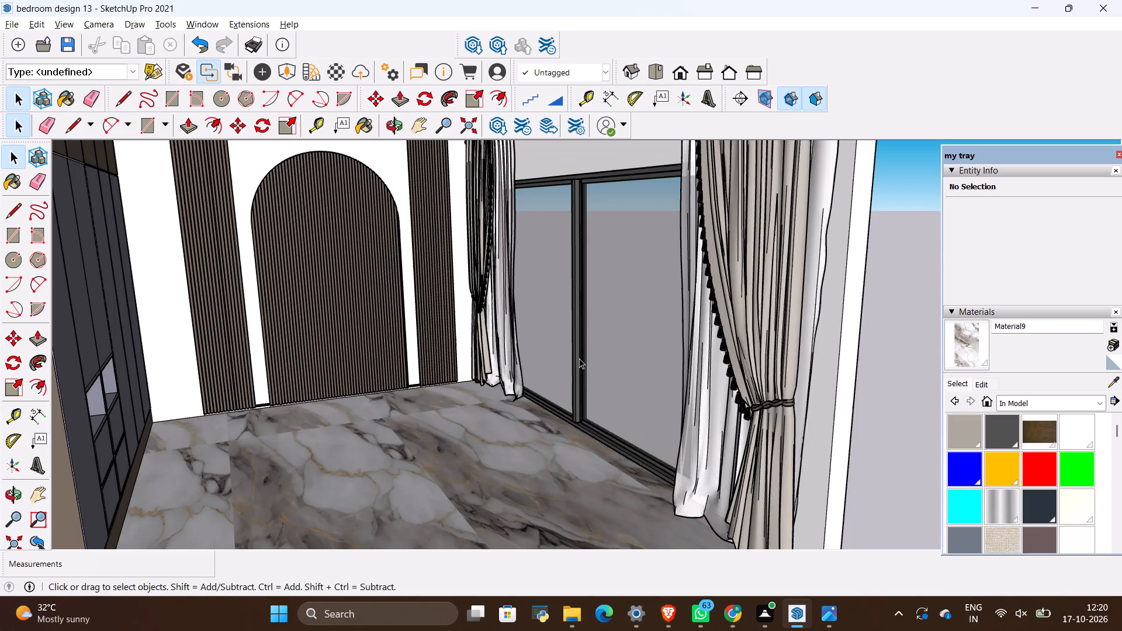
scroll(579, 358, down, 4)
middle_drag(581, 364, 614, 359)
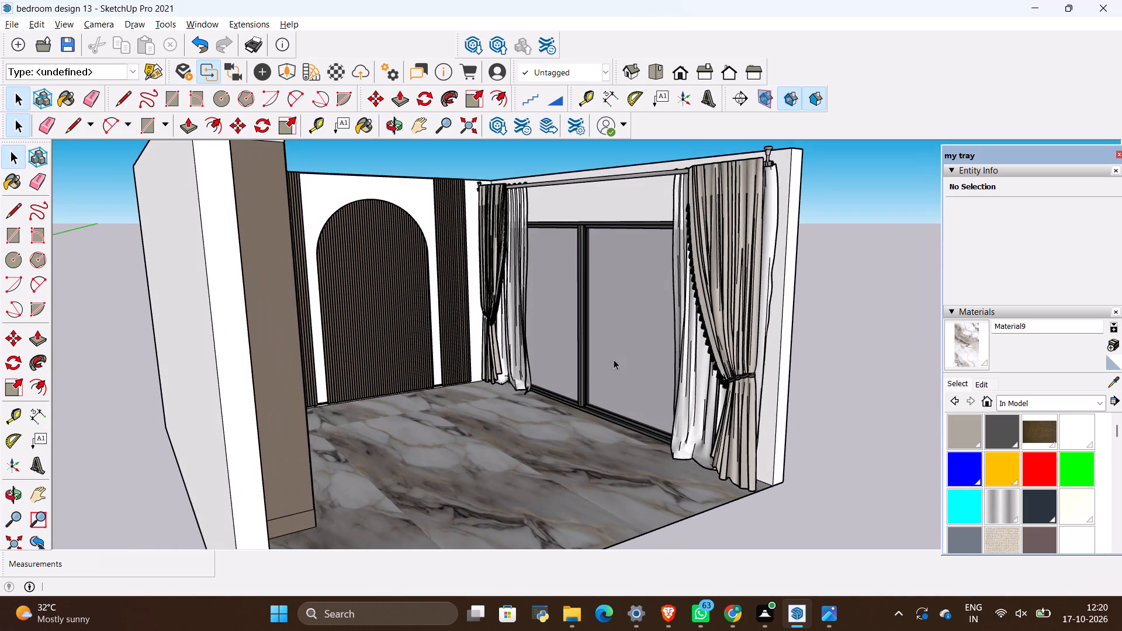
scroll(546, 345, up, 4)
key(alt+Tab)
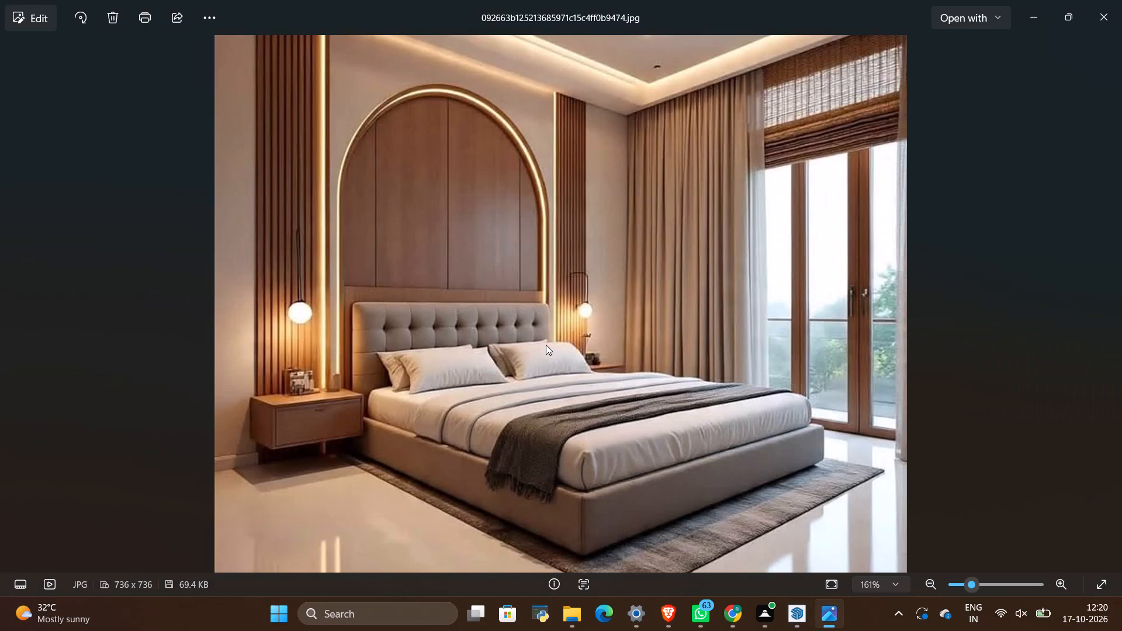
key(alt+Tab)
key(alt+Tab)
key(alt+Tab)
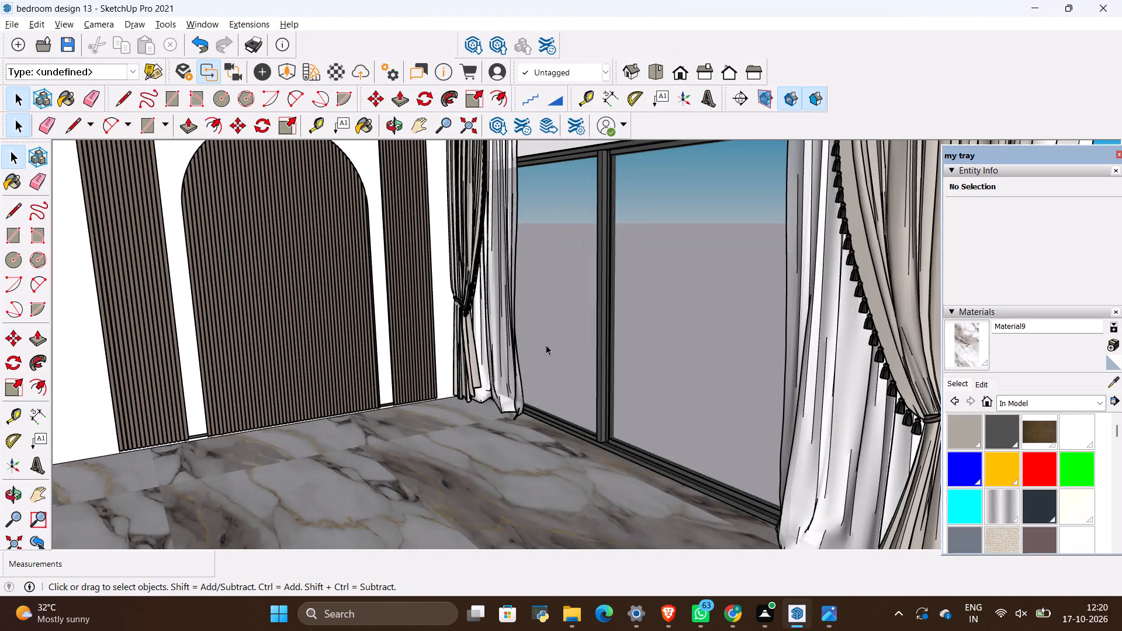
middle_drag(546, 345, 542, 367)
scroll(542, 367, up, 1)
scroll(539, 362, down, 10)
middle_drag(602, 384, 423, 394)
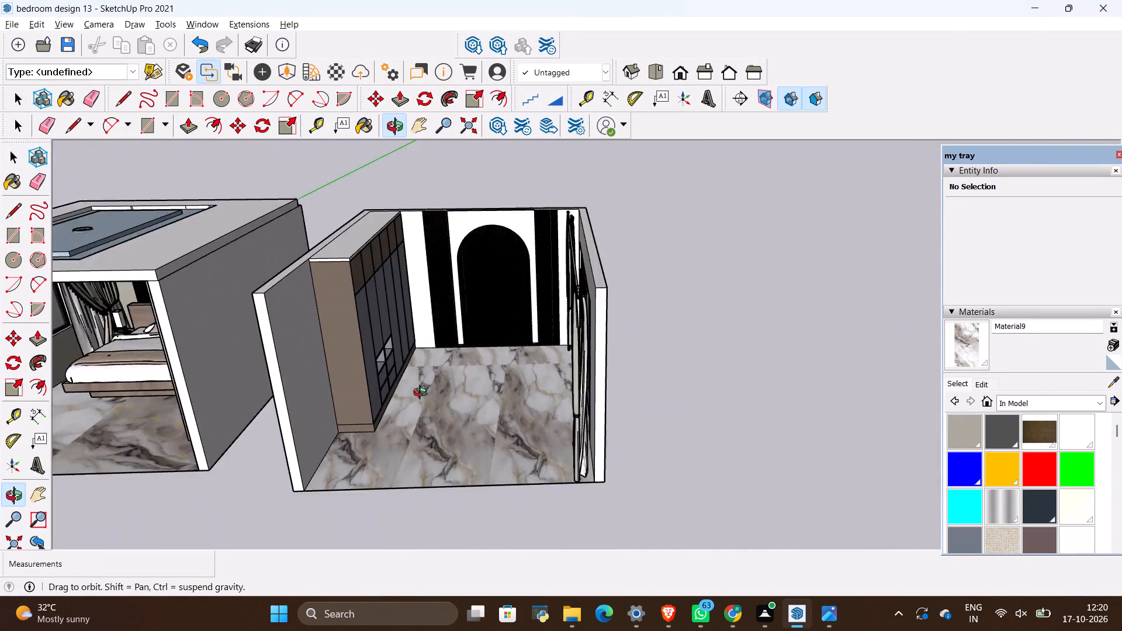
middle_drag(423, 394, 407, 389)
scroll(436, 370, up, 9)
scroll(496, 373, down, 5)
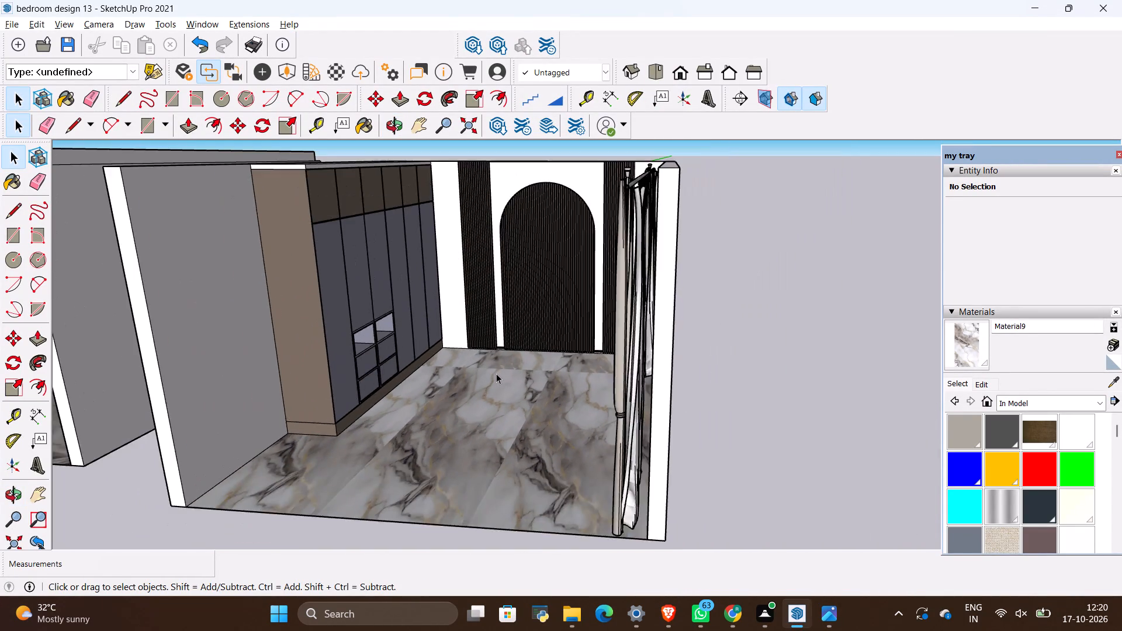
scroll(512, 372, down, 5)
middle_drag(545, 377, 541, 422)
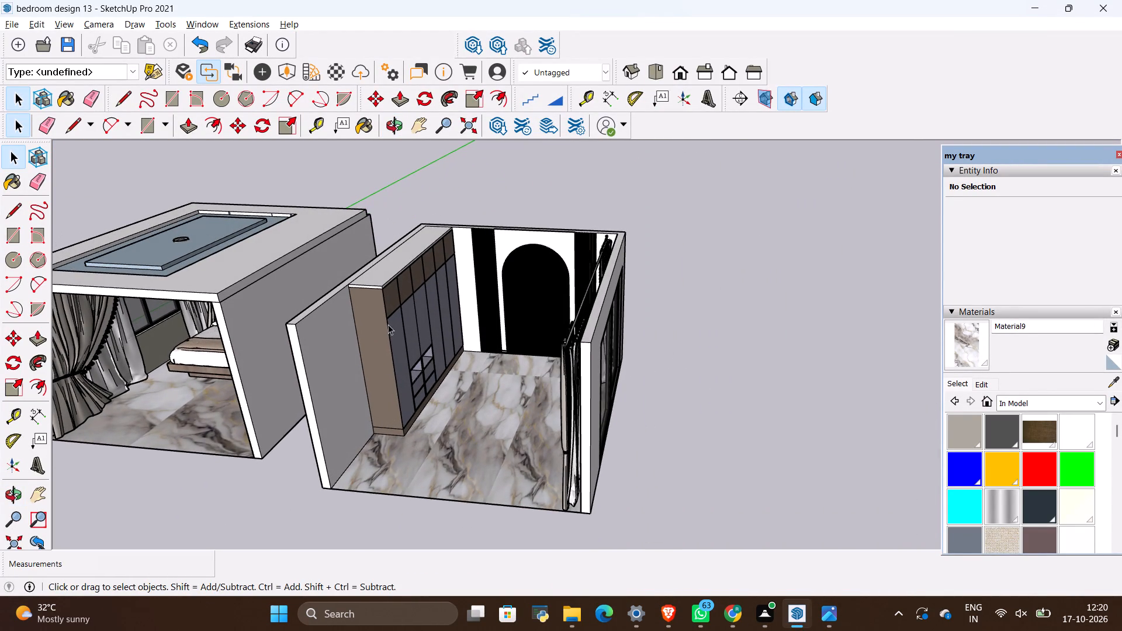
Import the Bed model from the ALL 3D WAREHOUSE ITEMS folder and place it near the room's curtain-side wall.
click(14, 22)
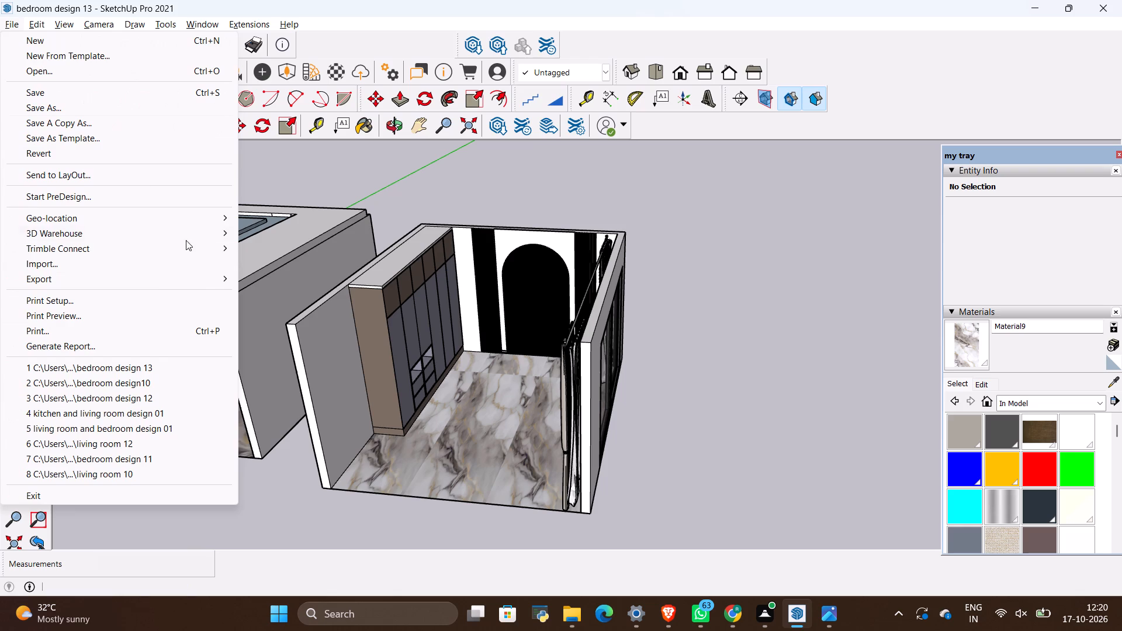
click(154, 262)
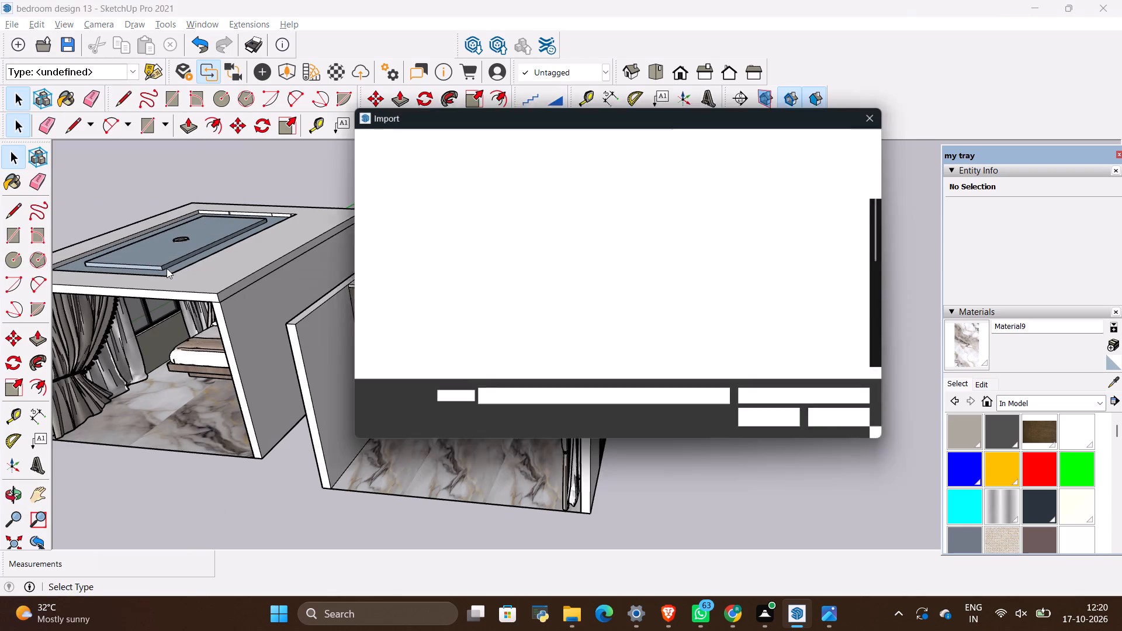
click(582, 231)
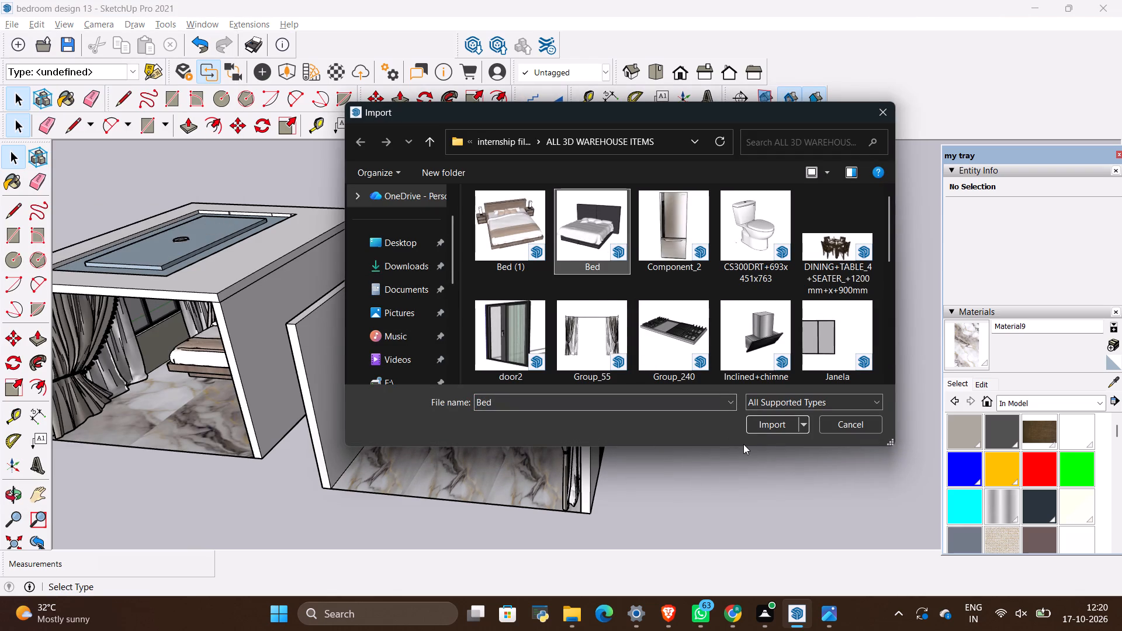
click(748, 428)
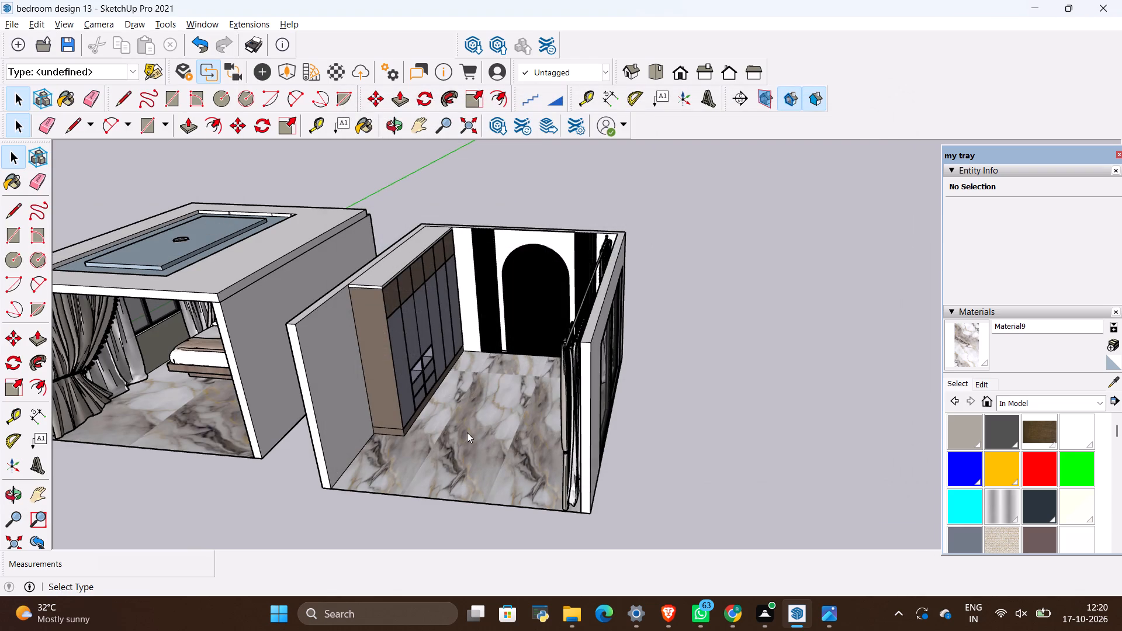
scroll(467, 432, down, 7)
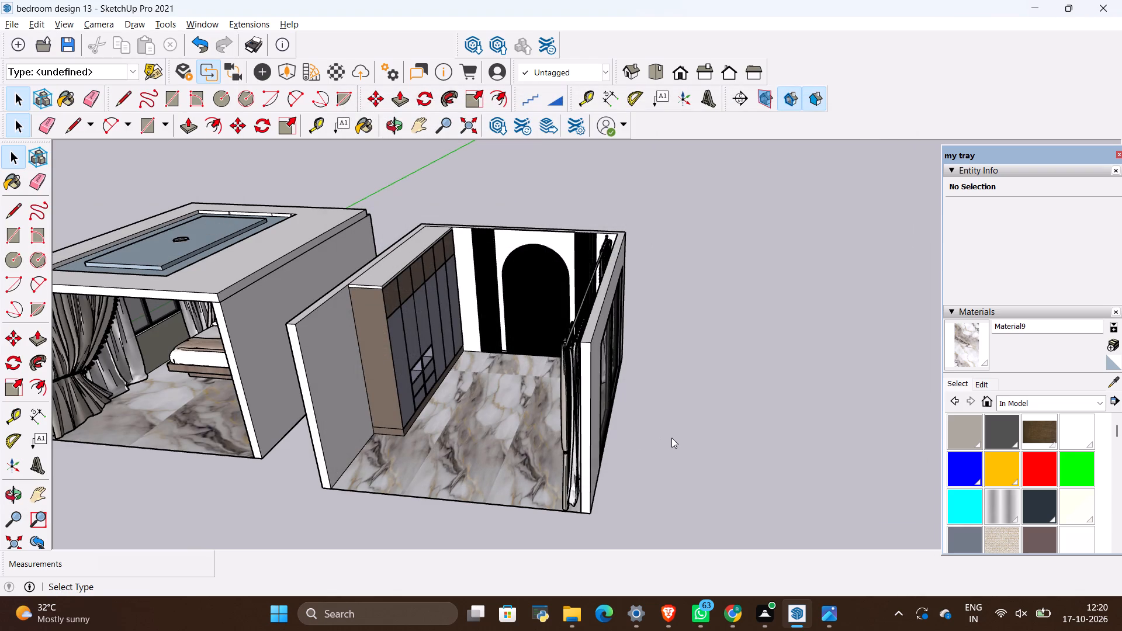
click(673, 438)
scroll(486, 418, down, 12)
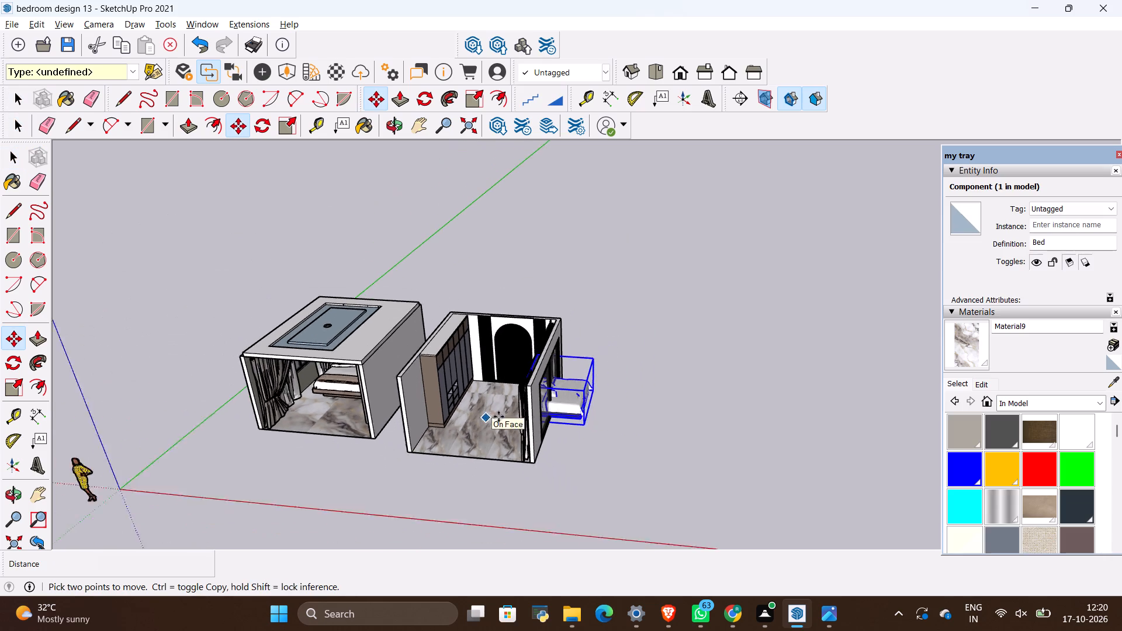
Move the imported bed onto clear ground outside the room, away from the curtain-side wall.
click(614, 431)
scroll(570, 415, up, 4)
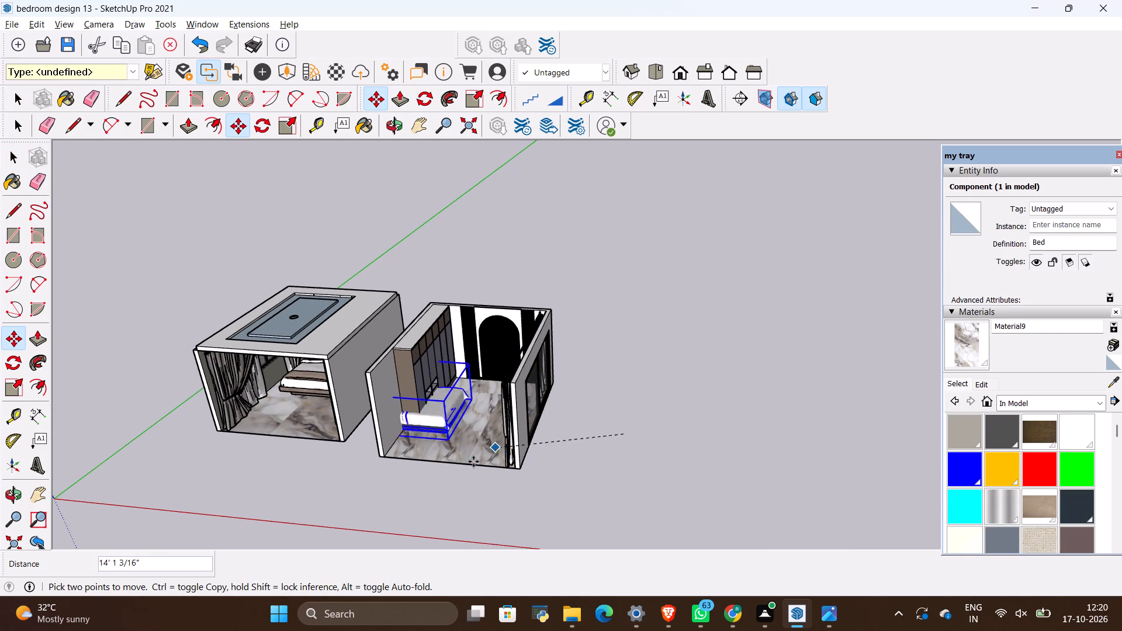
click(711, 452)
key(space)
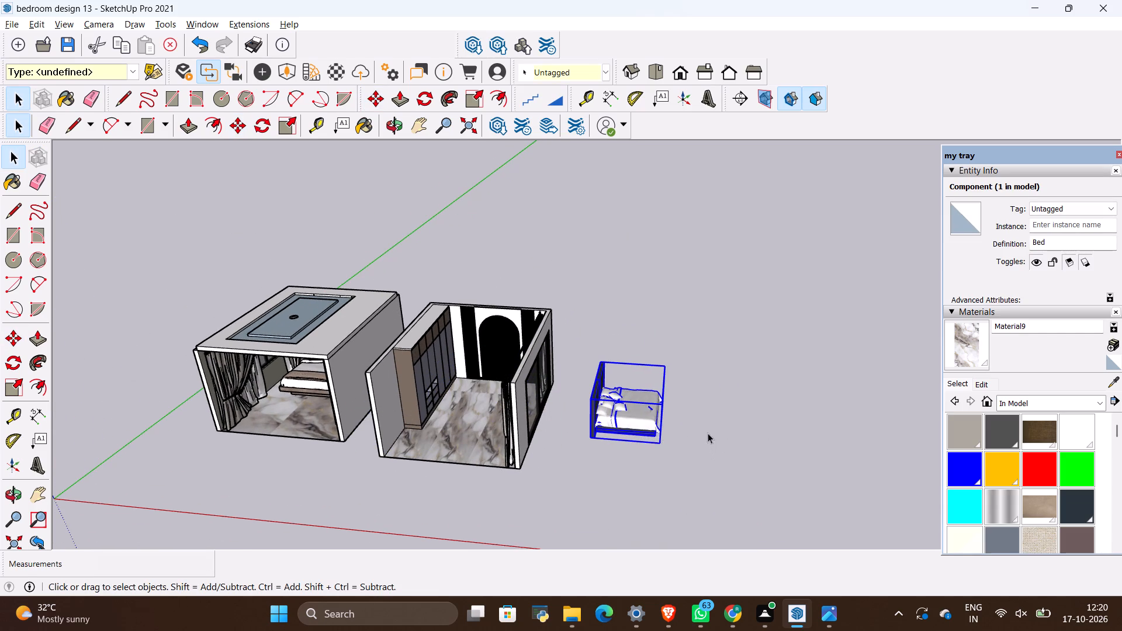
click(707, 432)
Rotate the bed on the ground plane by a quarter turn so its headboard lies parallel to the feature wall.
click(629, 421)
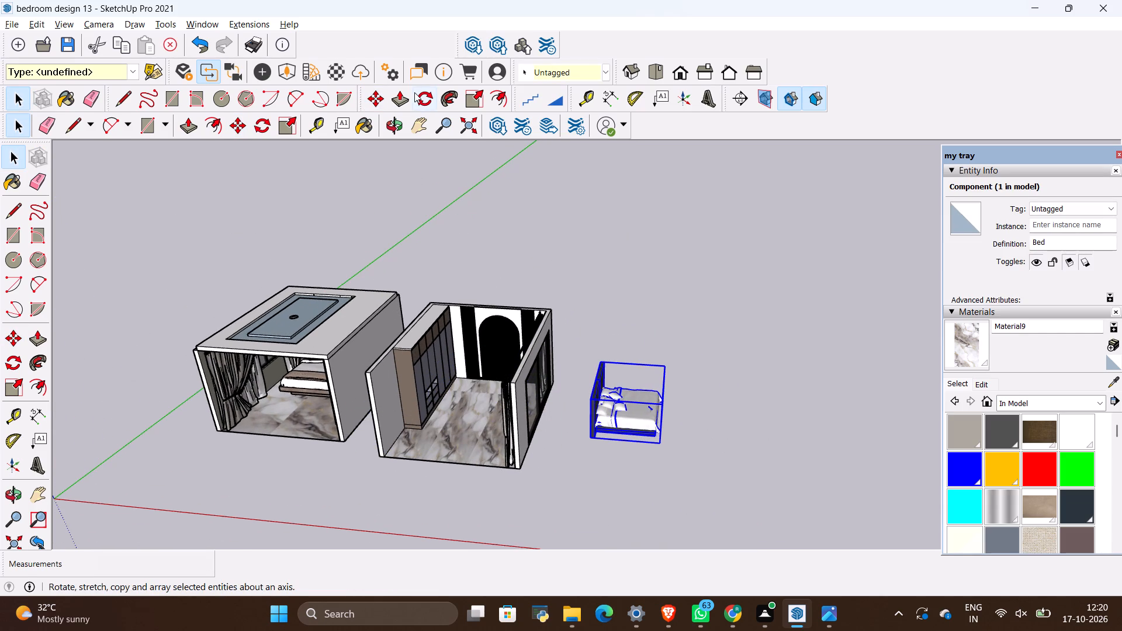
click(415, 93)
click(571, 452)
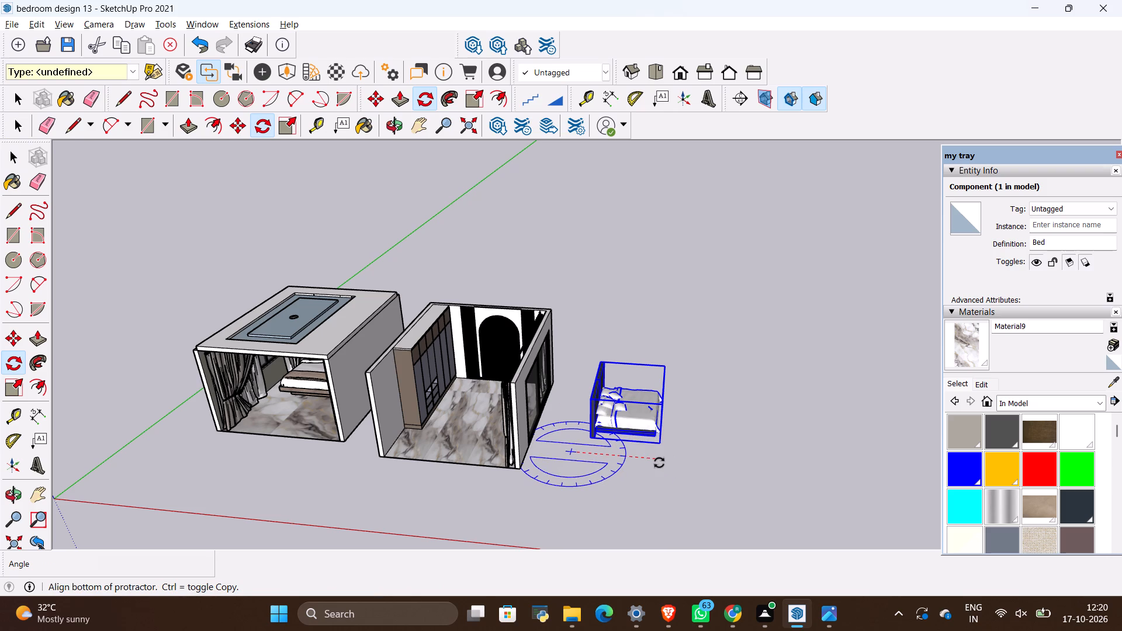
click(660, 463)
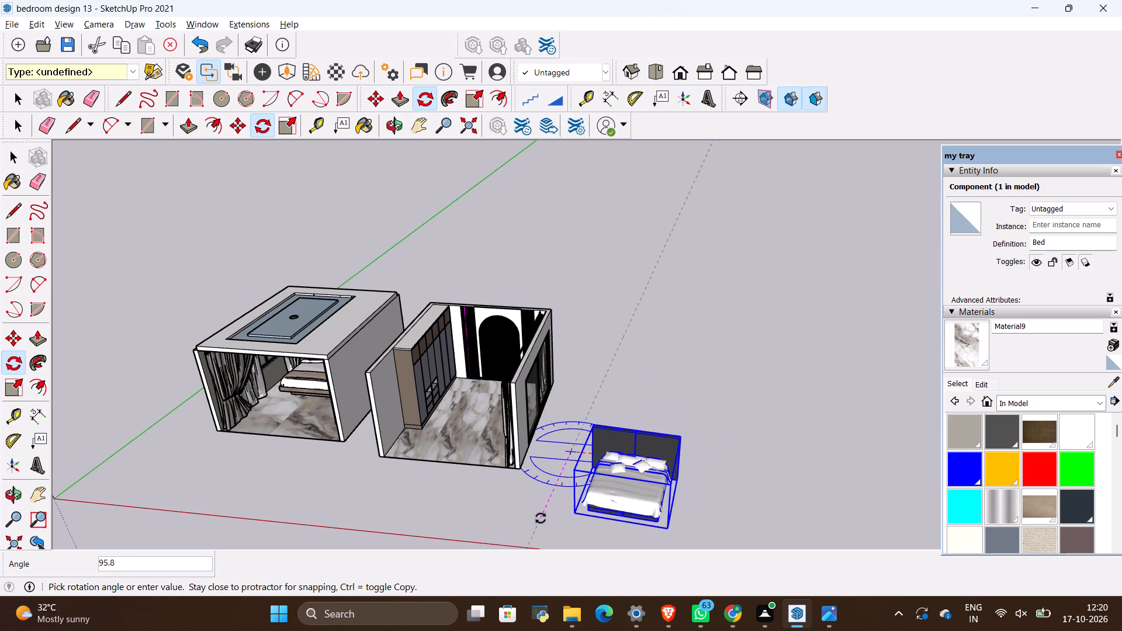
click(546, 519)
key(space)
Move the Bed component from the ground outside into the room, onto the marble floor in front of the fluted-arch feature wall.
click(608, 494)
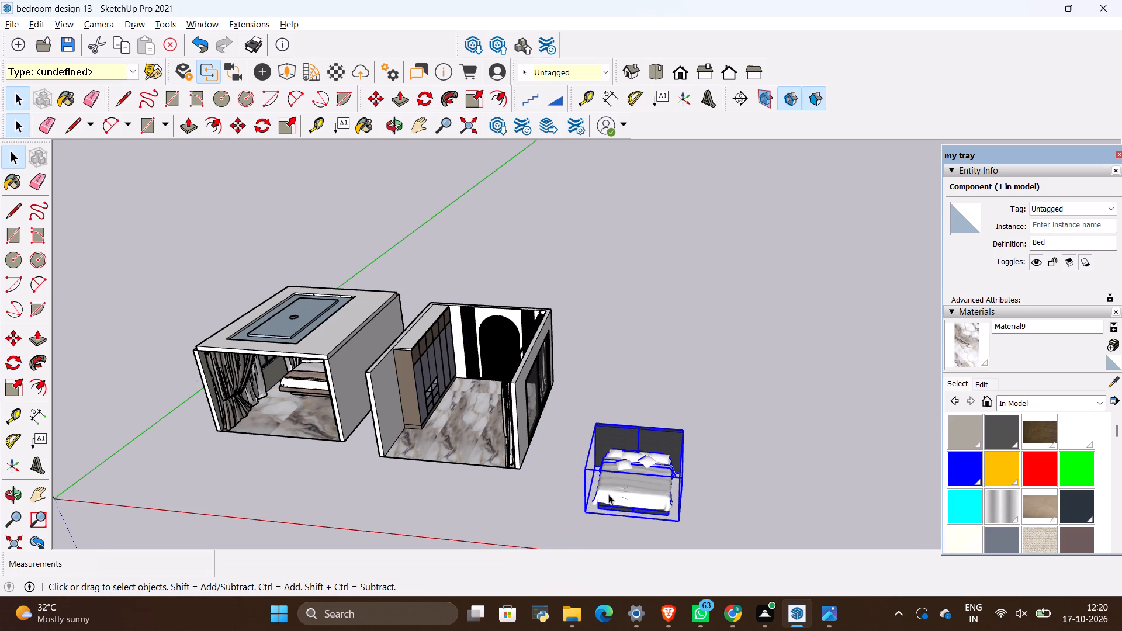
key(m)
click(676, 520)
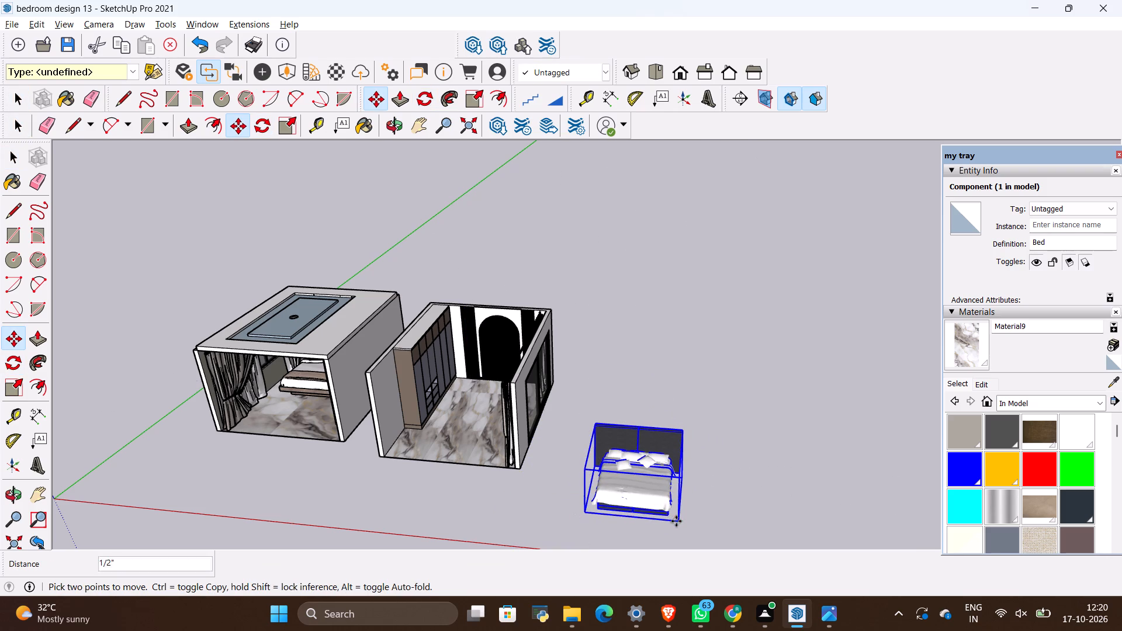
scroll(341, 415, up, 10)
scroll(647, 449, up, 2)
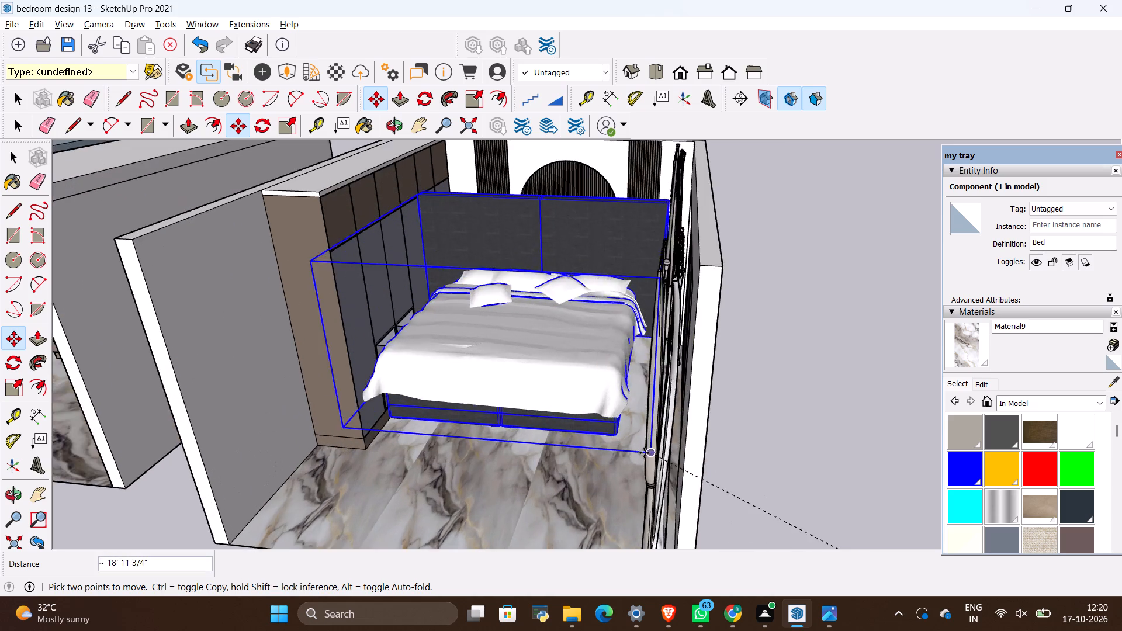
scroll(644, 453, up, 8)
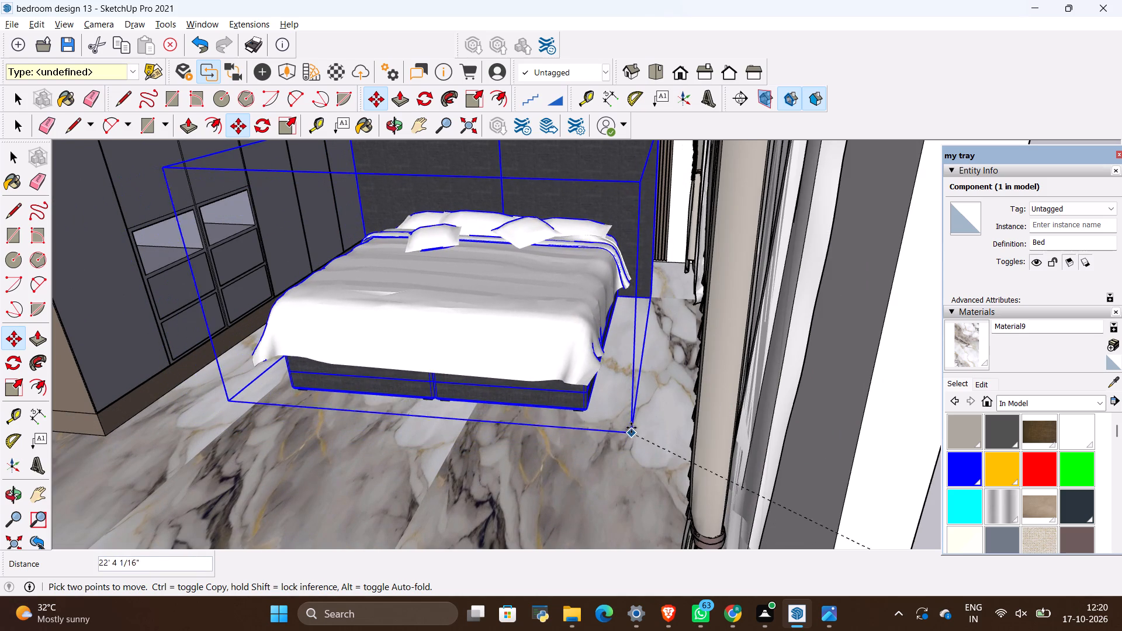
click(631, 421)
key(space)
scroll(642, 449, down, 5)
middle_drag(625, 438, 608, 323)
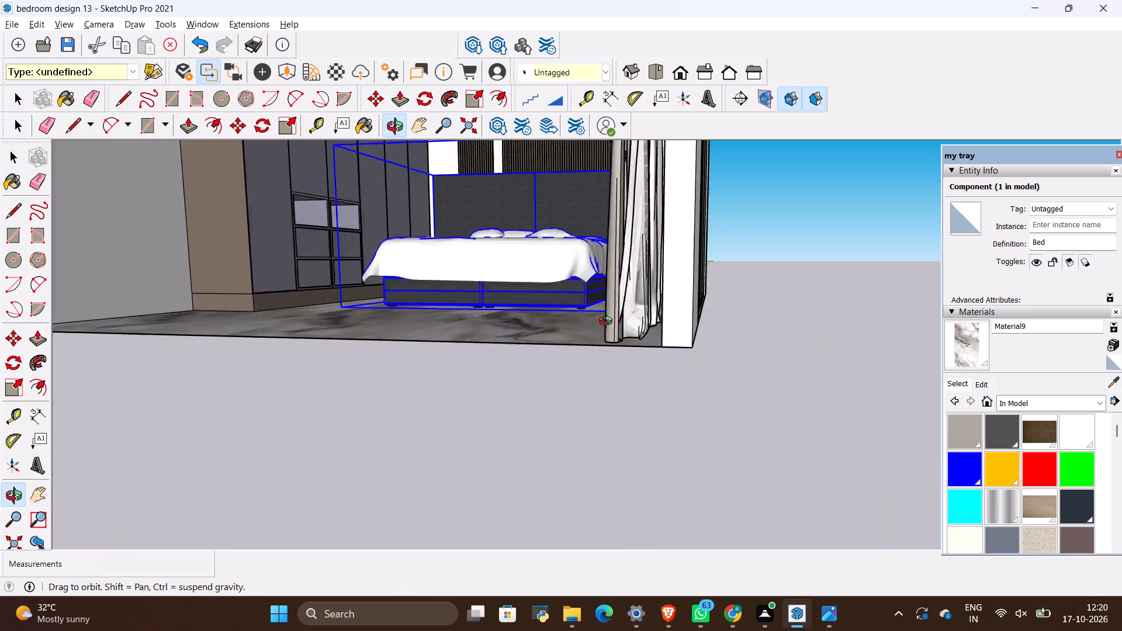
middle_drag(608, 323, 688, 488)
scroll(626, 460, down, 4)
scroll(662, 396, down, 4)
key(space)
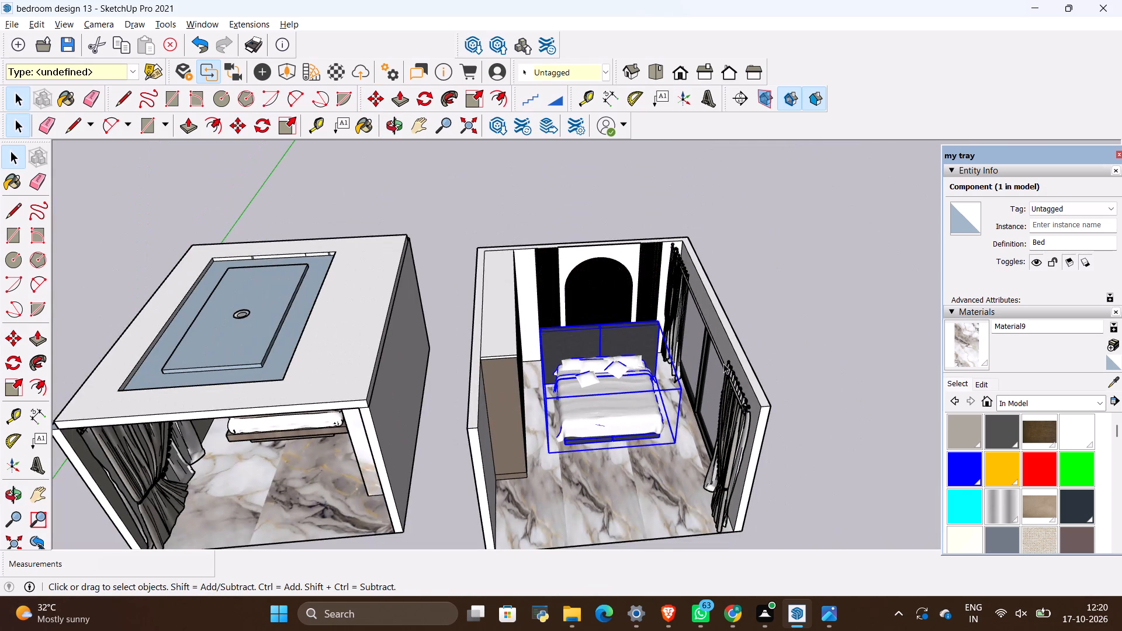
click(785, 334)
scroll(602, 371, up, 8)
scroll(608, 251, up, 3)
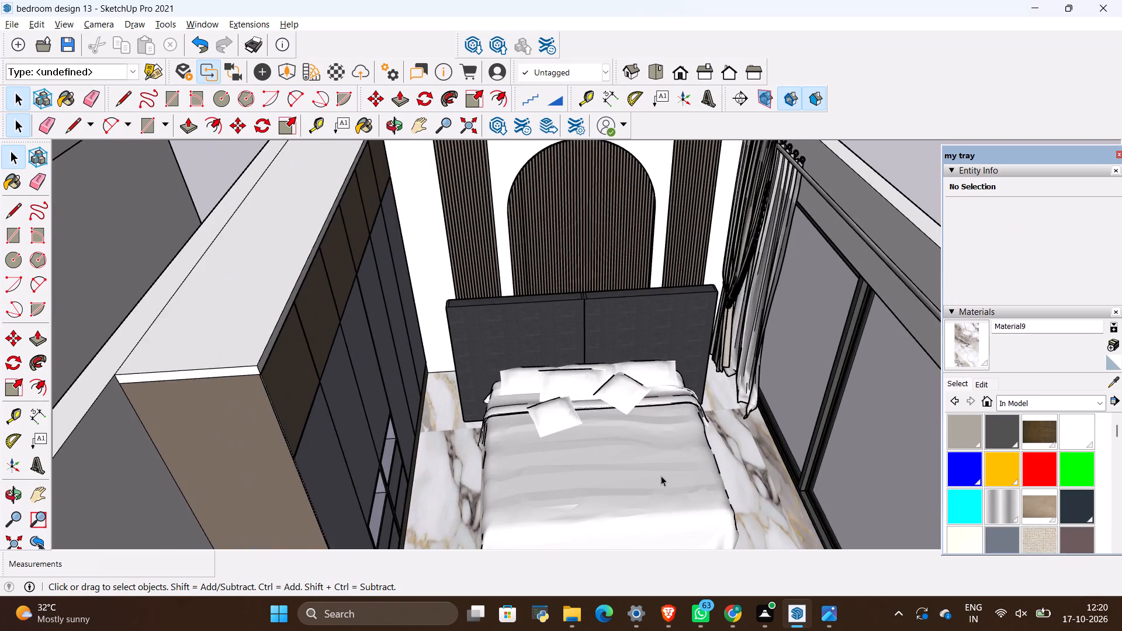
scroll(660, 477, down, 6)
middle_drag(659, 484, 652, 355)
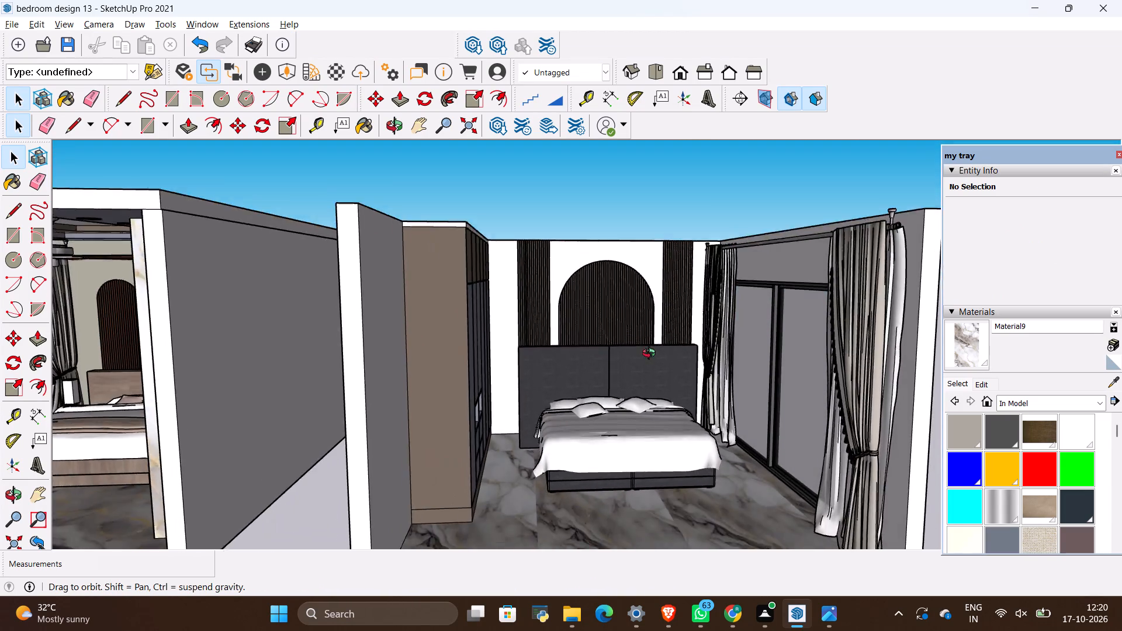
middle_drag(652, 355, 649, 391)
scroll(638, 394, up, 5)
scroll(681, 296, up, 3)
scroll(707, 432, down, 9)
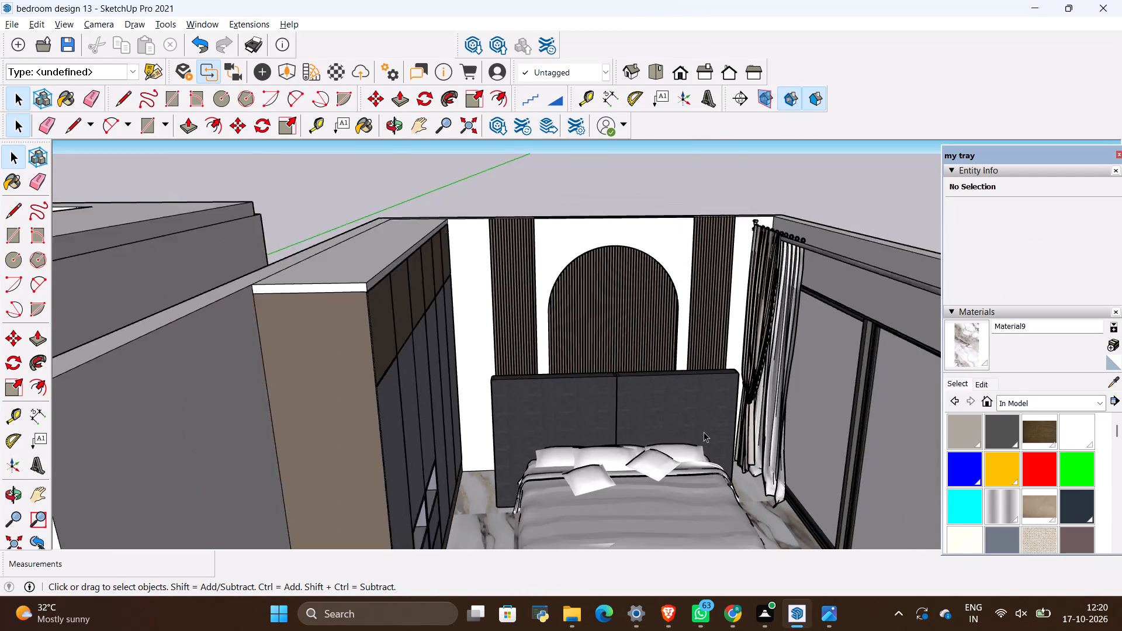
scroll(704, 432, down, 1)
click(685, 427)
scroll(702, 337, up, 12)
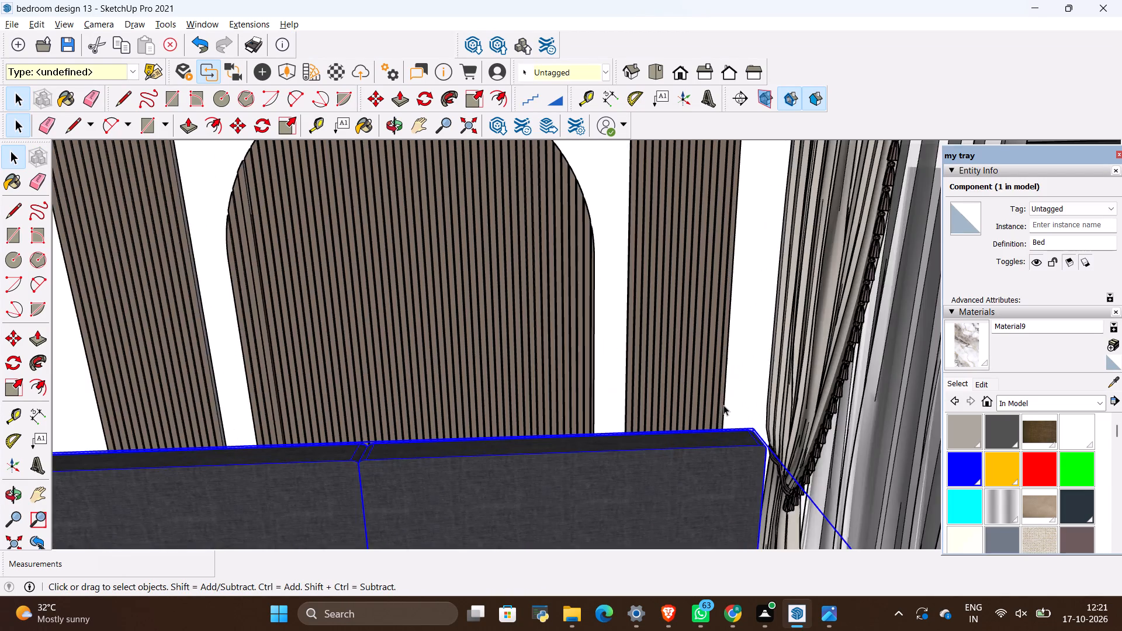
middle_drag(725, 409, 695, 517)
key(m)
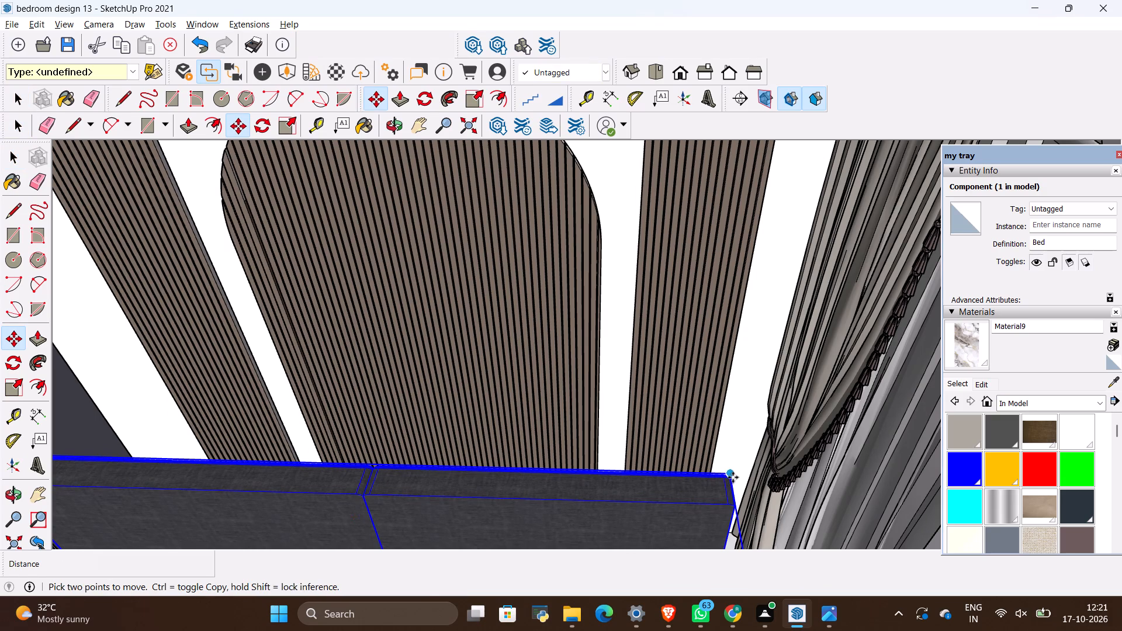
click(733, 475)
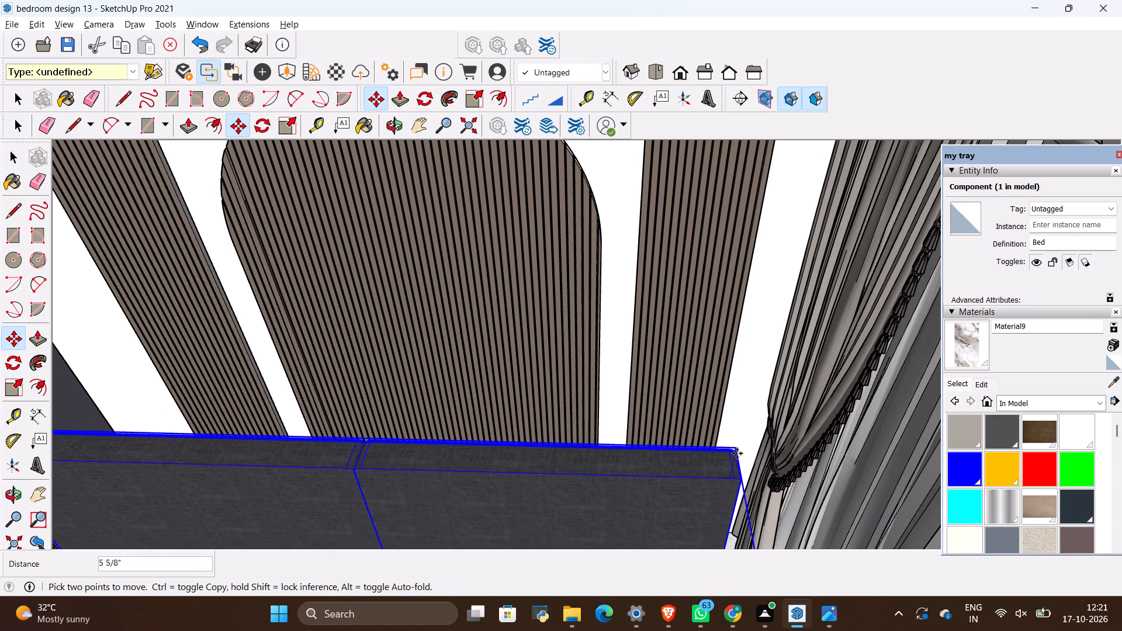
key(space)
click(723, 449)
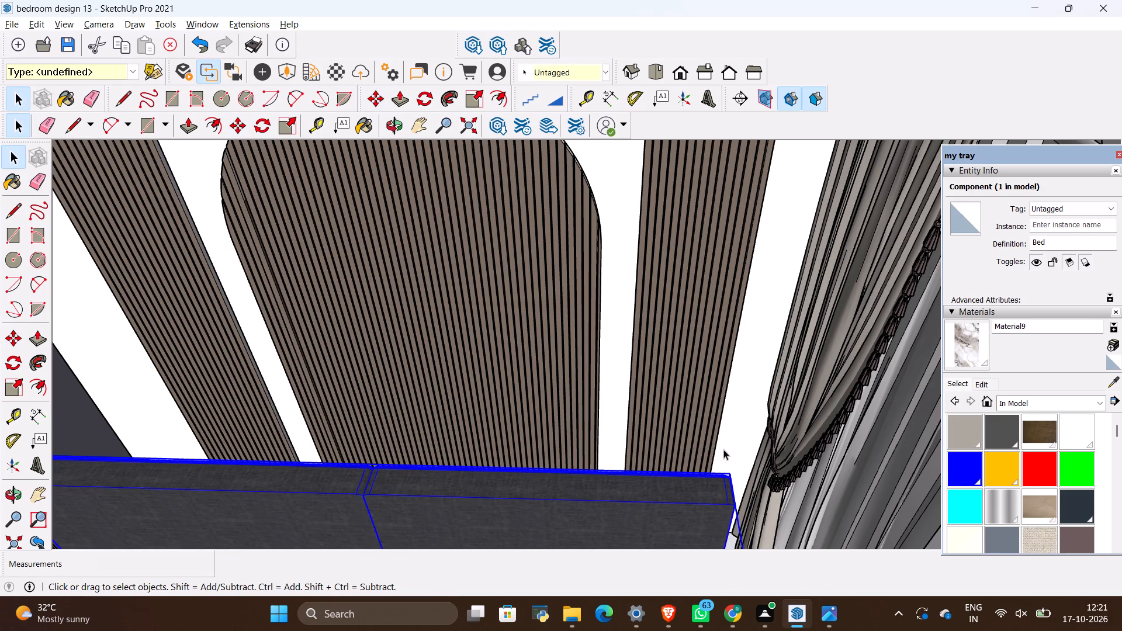
Move the bed slightly back toward the feature wall, using the curtain-side foot corner of its base as the grip point.
scroll(725, 451, down, 20)
scroll(725, 451, down, 9)
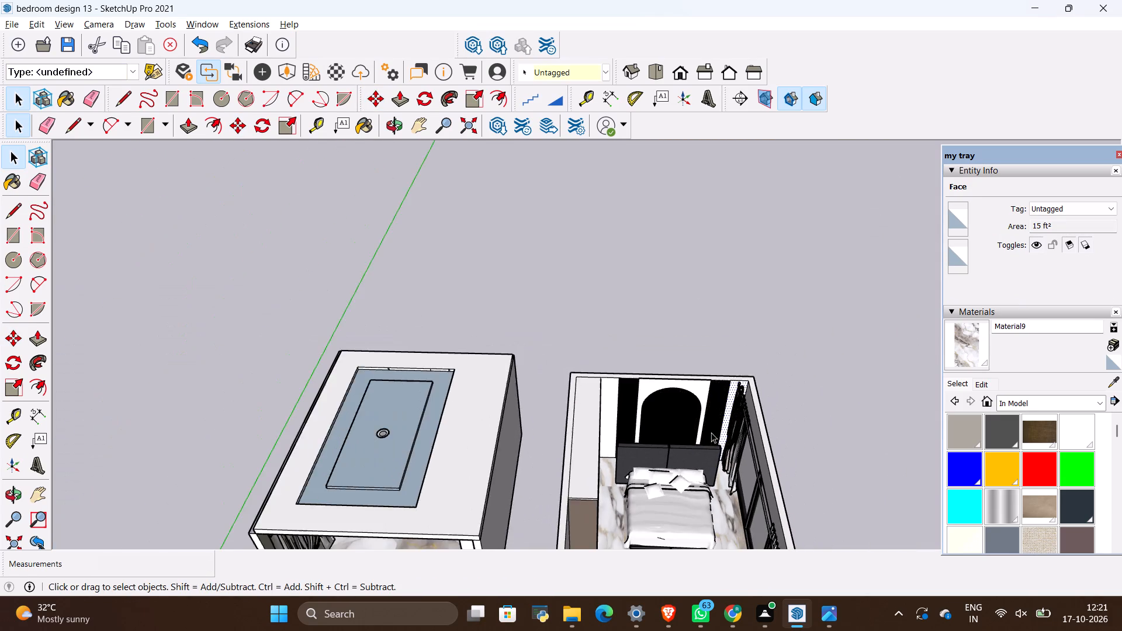
scroll(709, 434, down, 6)
middle_drag(704, 494, 692, 431)
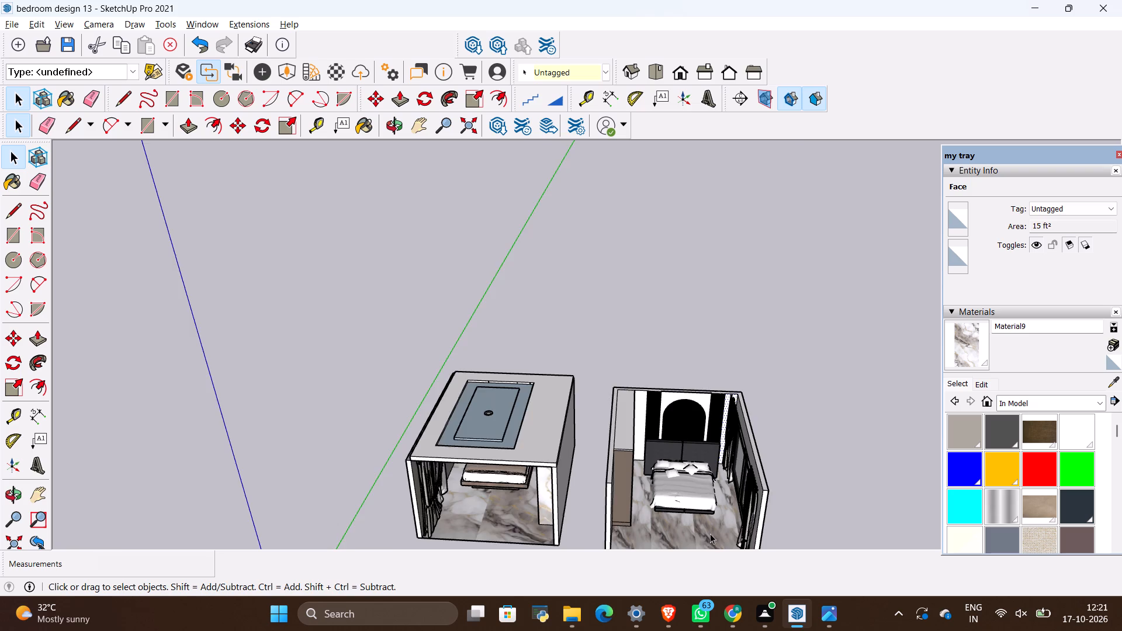
scroll(710, 534, up, 20)
scroll(710, 534, up, 8)
click(703, 467)
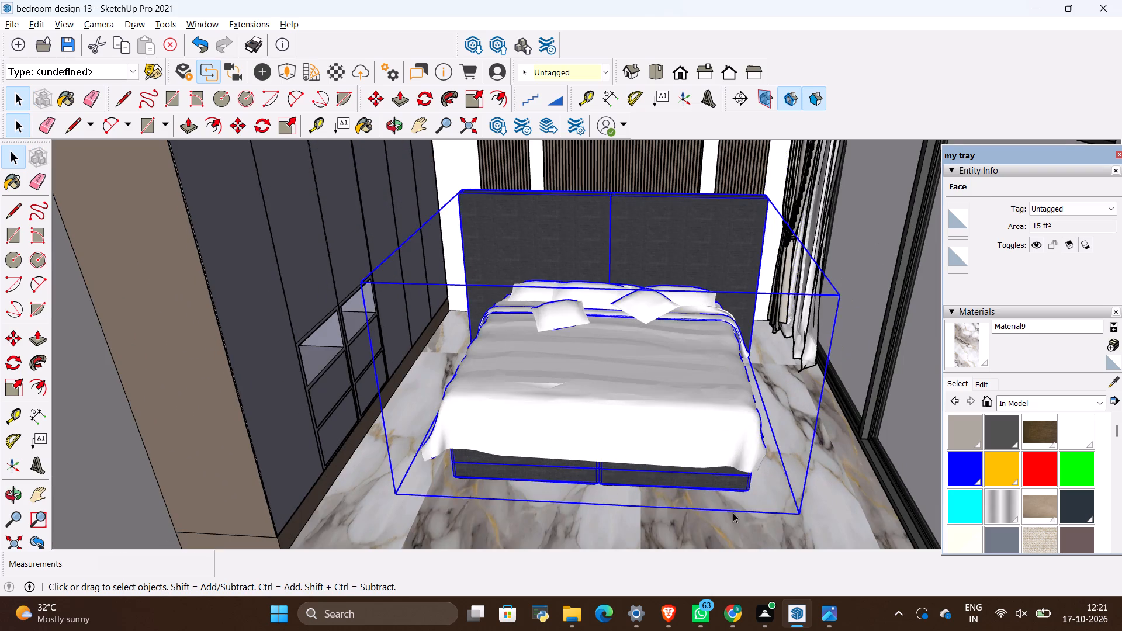
middle_drag(733, 512, 733, 482)
middle_drag(729, 476, 775, 491)
scroll(846, 446, up, 5)
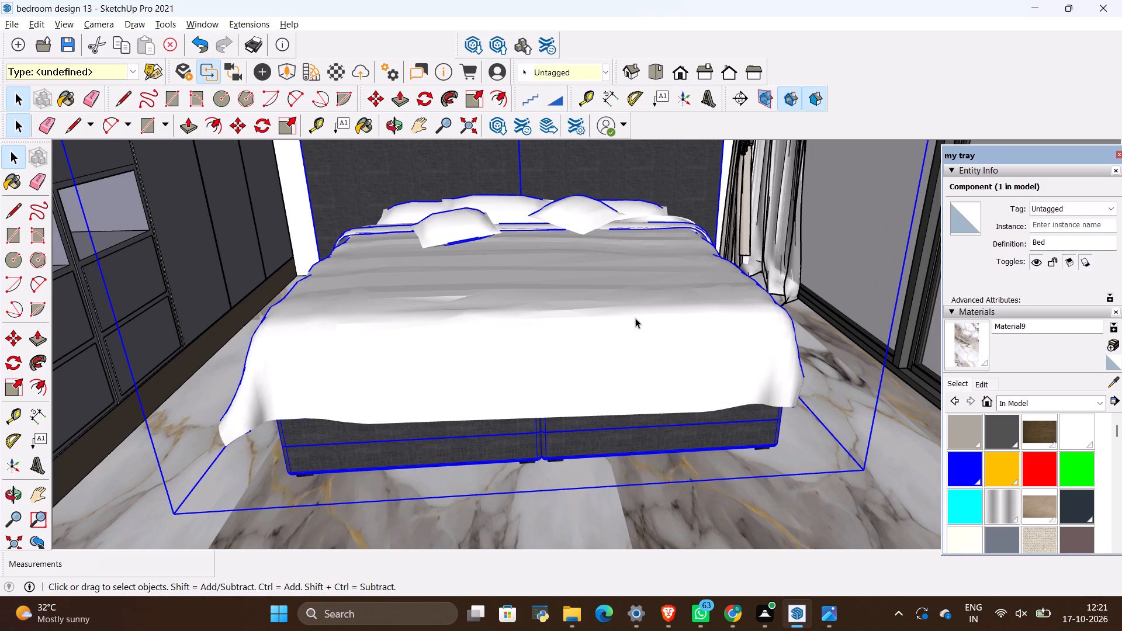
scroll(632, 328, up, 1)
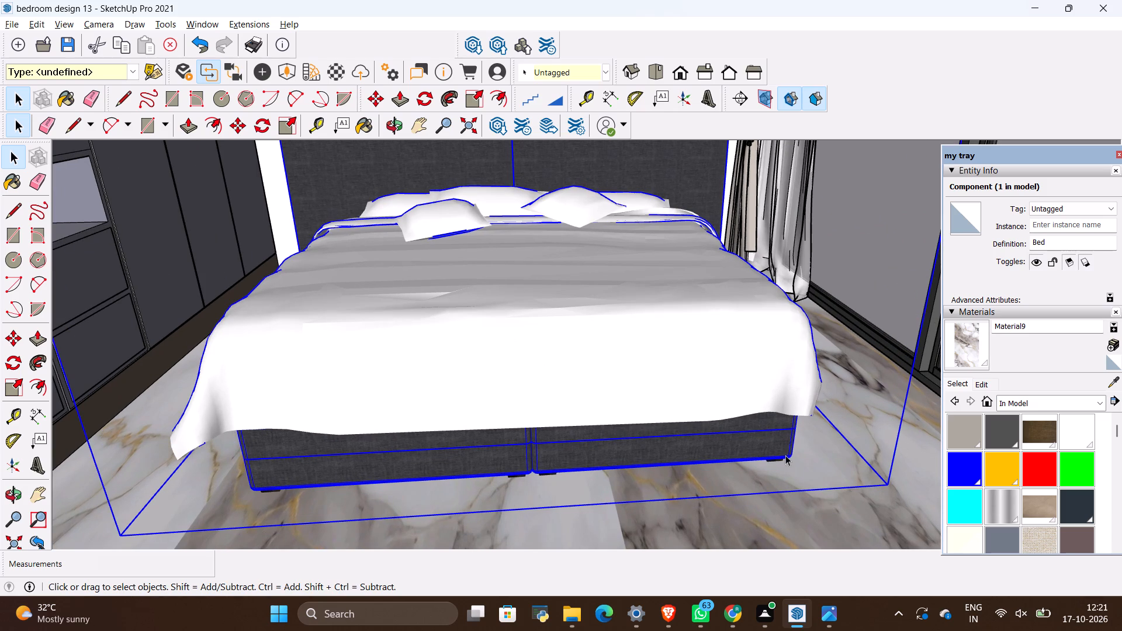
key(m)
click(789, 463)
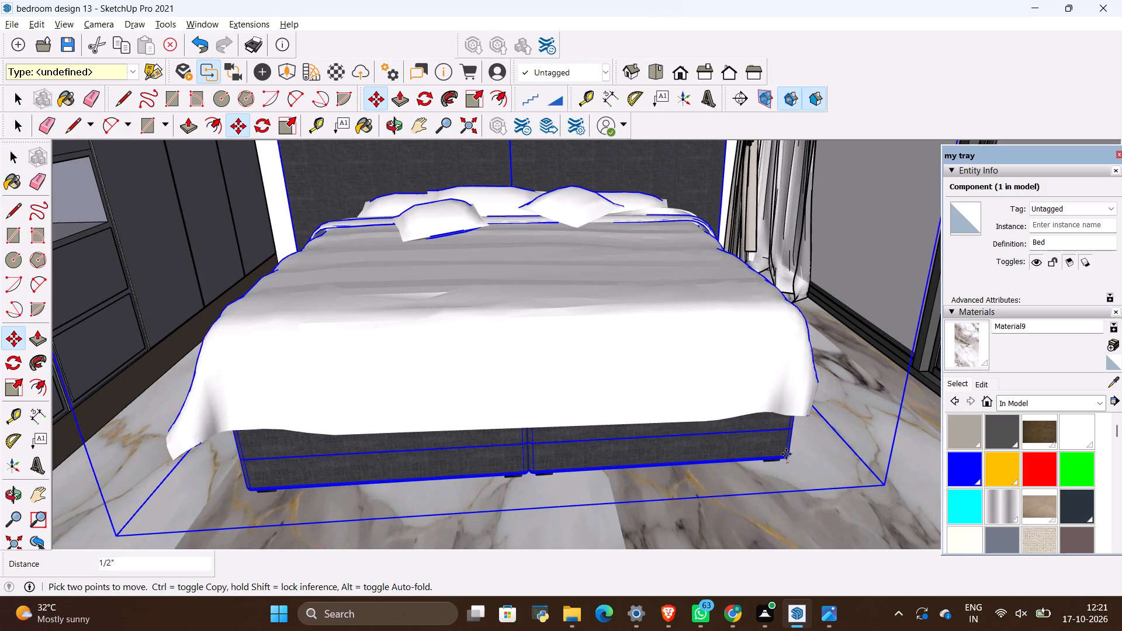
click(777, 443)
key(space)
click(807, 502)
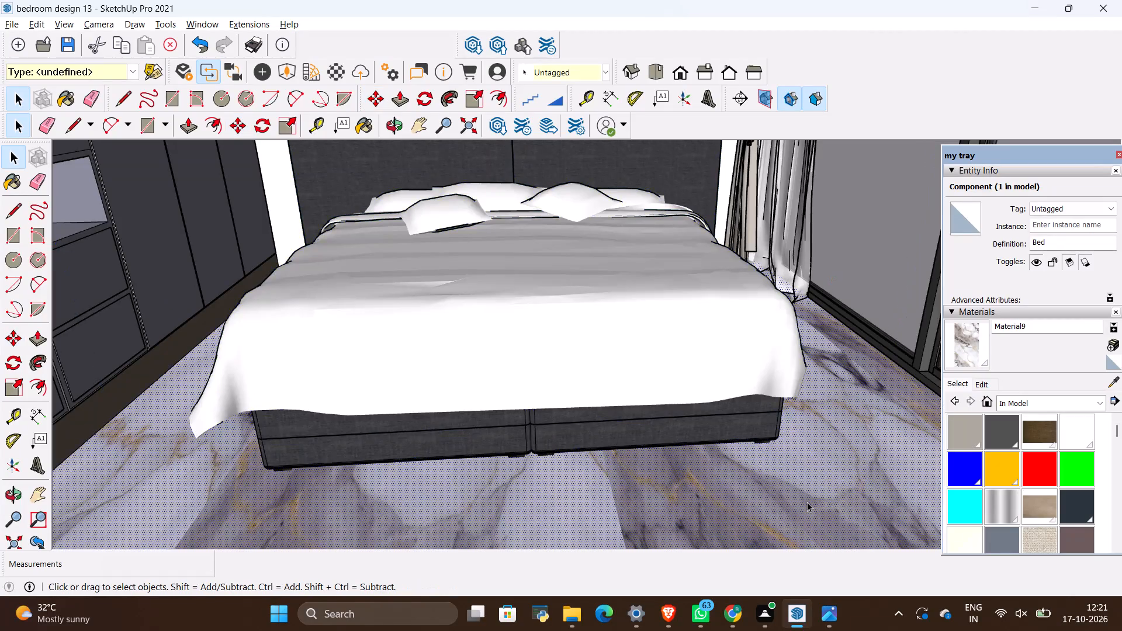
Move the bed closer to the feature wall, using the headboard's lower wardrobe-side corner as the grip point.
scroll(807, 502, down, 18)
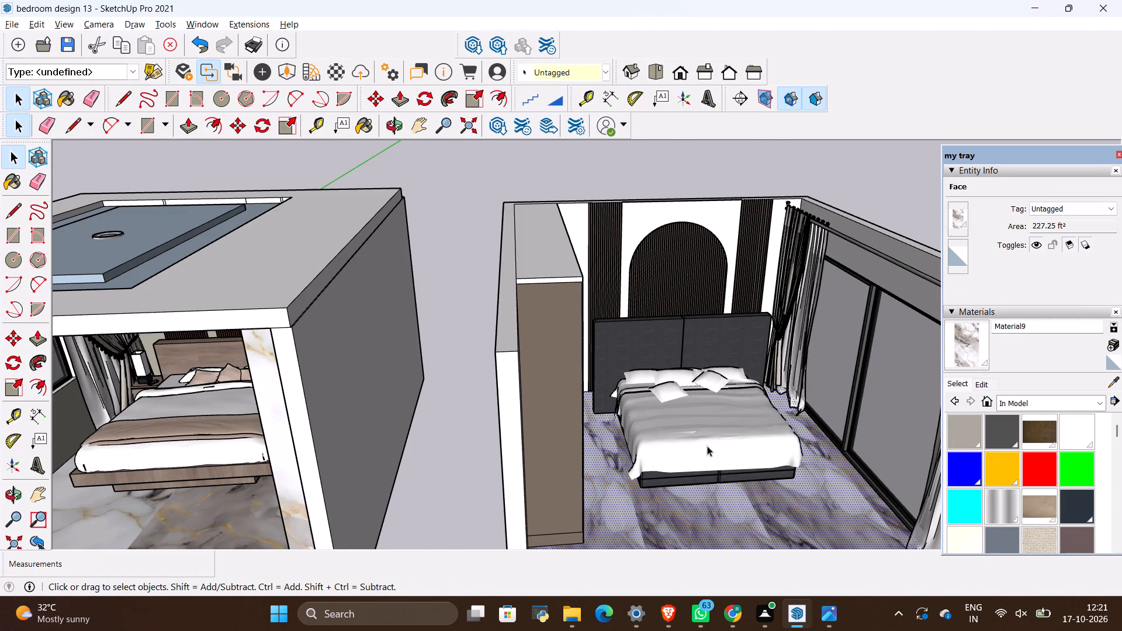
middle_drag(684, 451, 610, 471)
middle_drag(626, 452, 684, 595)
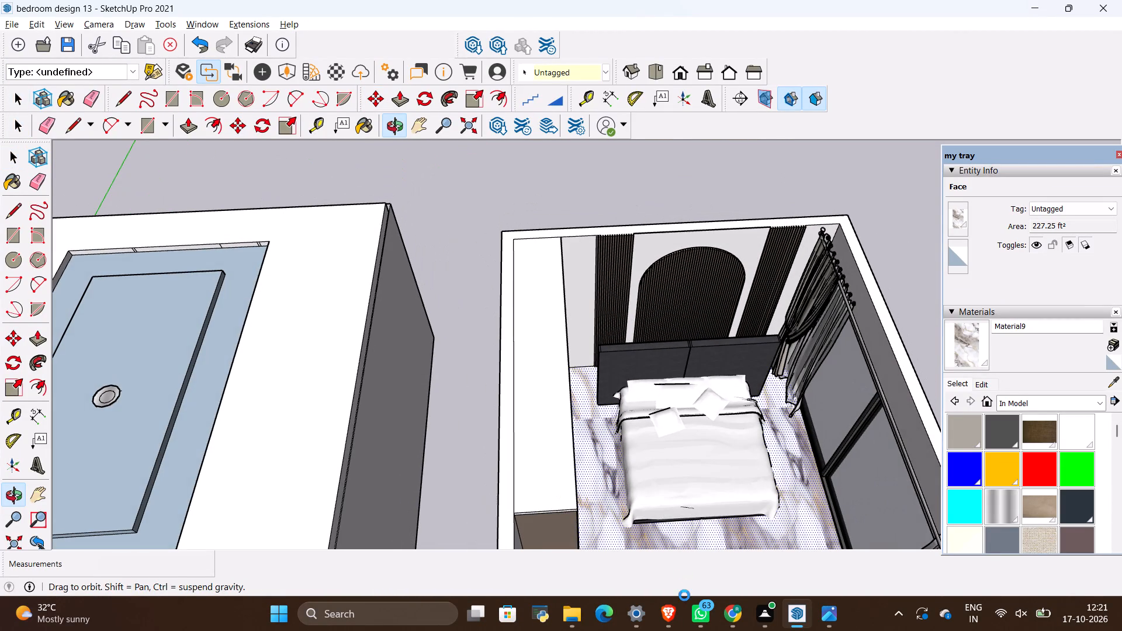
middle_drag(684, 595, 607, 382)
scroll(603, 384, up, 5)
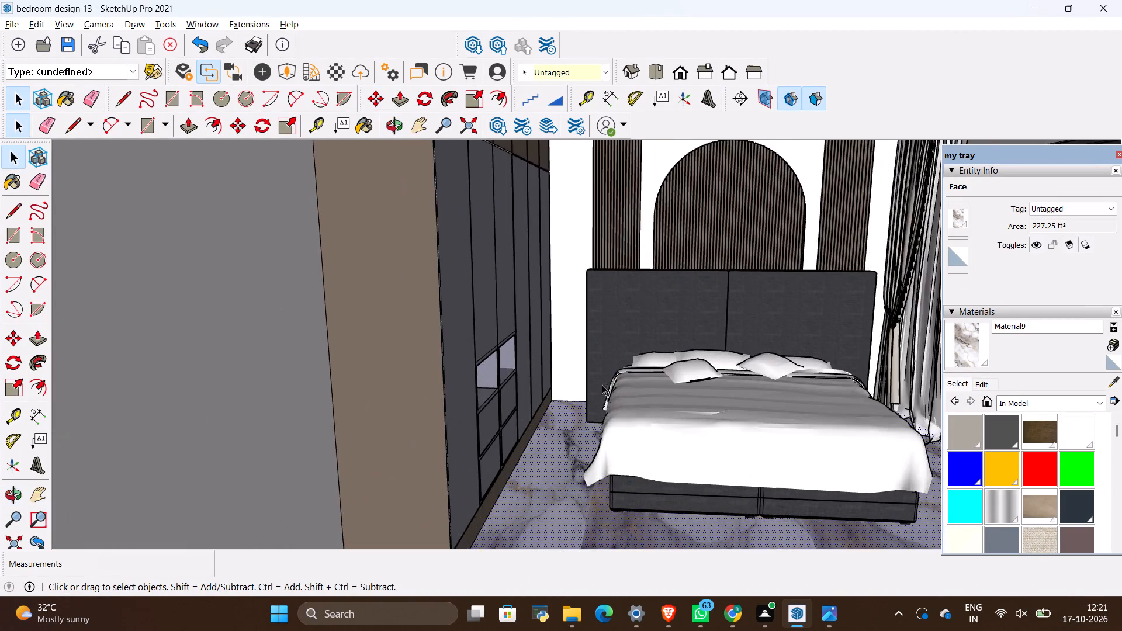
scroll(602, 384, up, 20)
scroll(602, 384, up, 3)
scroll(579, 423, down, 5)
middle_drag(583, 430, 622, 481)
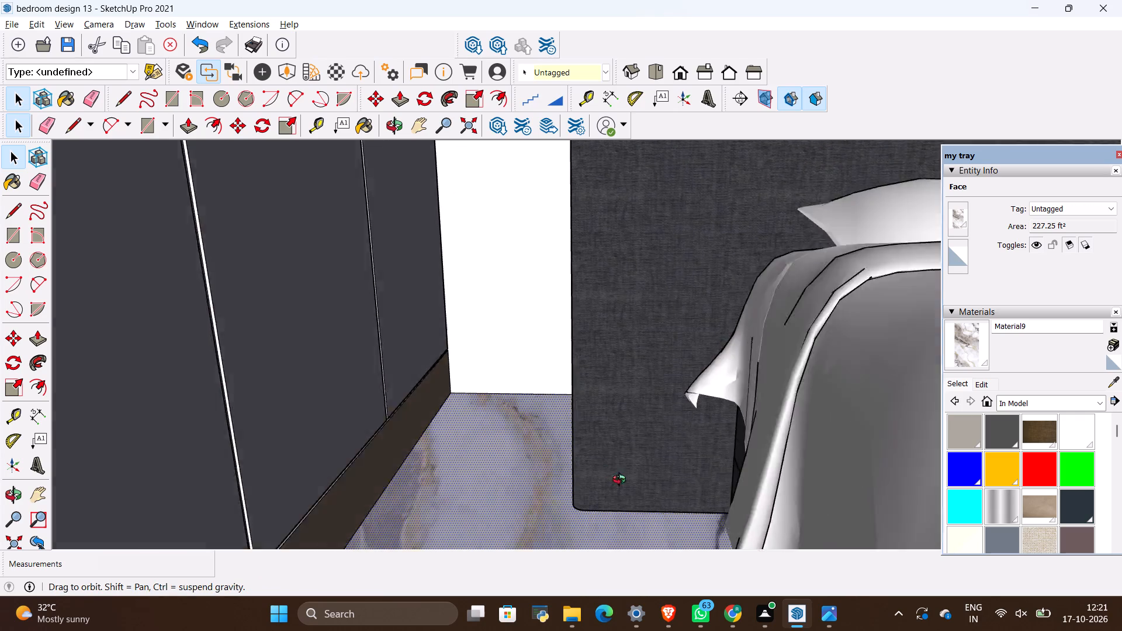
middle_drag(622, 481, 666, 523)
key(space)
click(654, 511)
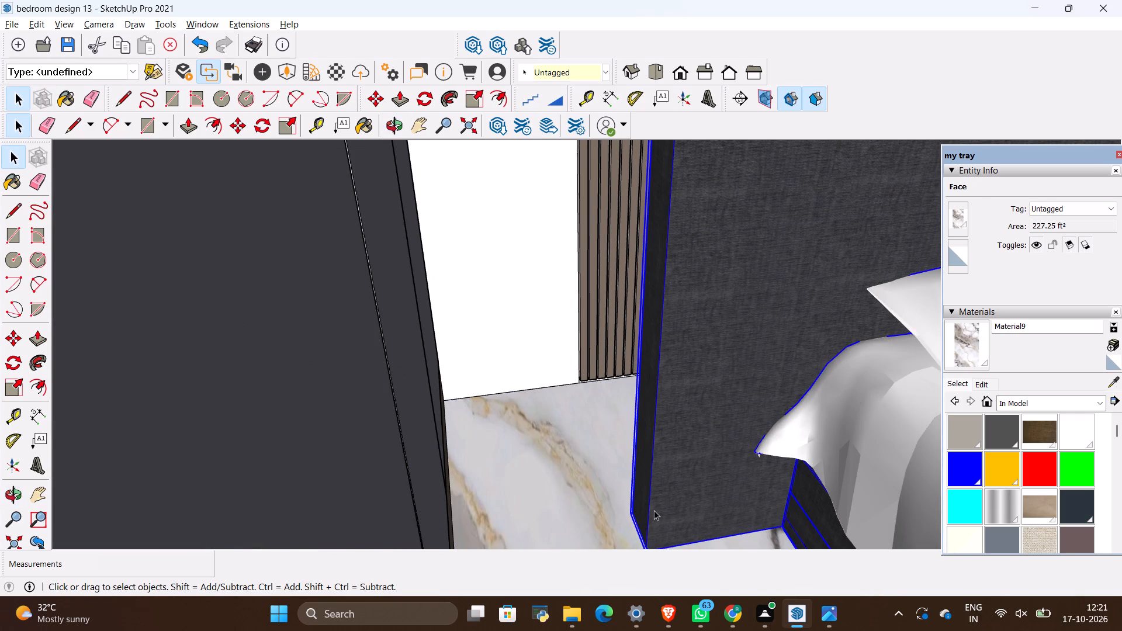
key(m)
click(623, 518)
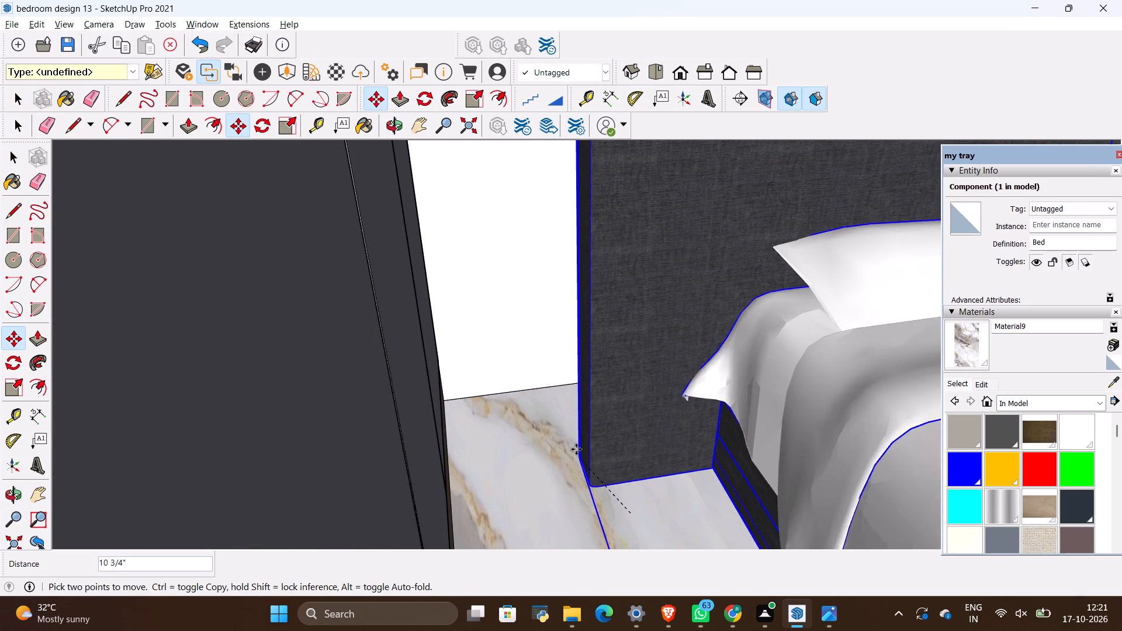
click(576, 425)
scroll(602, 457, down, 2)
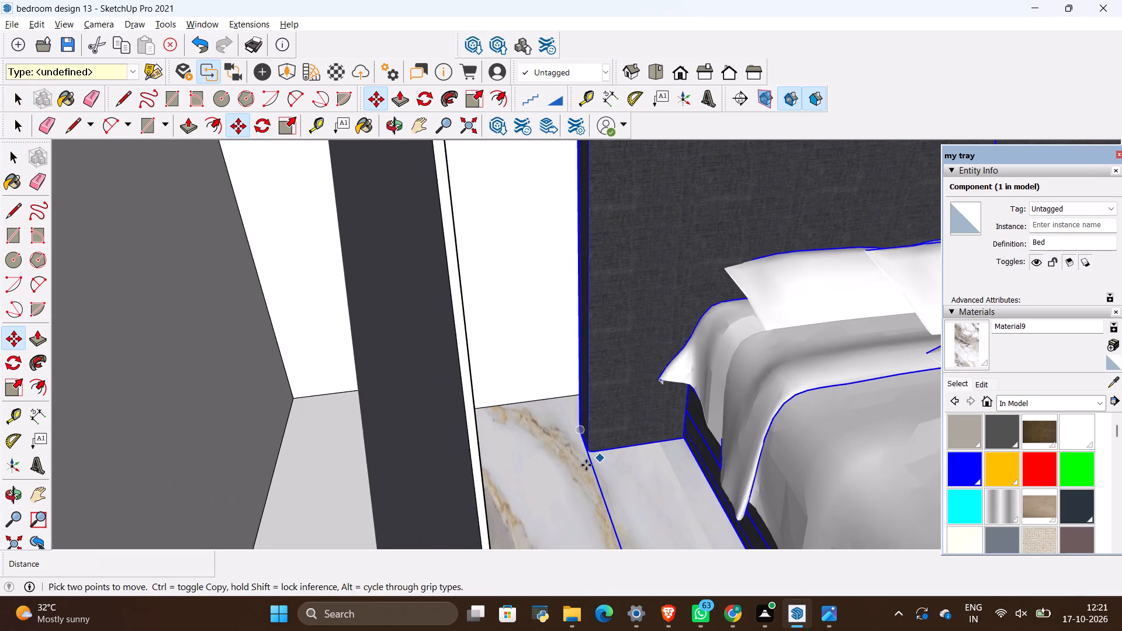
key(space)
click(585, 467)
Shift the bed about 6 7/16" along the feature wall toward the curtains so the headboard is centred beneath the fluted arch.
scroll(581, 469, down, 12)
scroll(615, 446, down, 13)
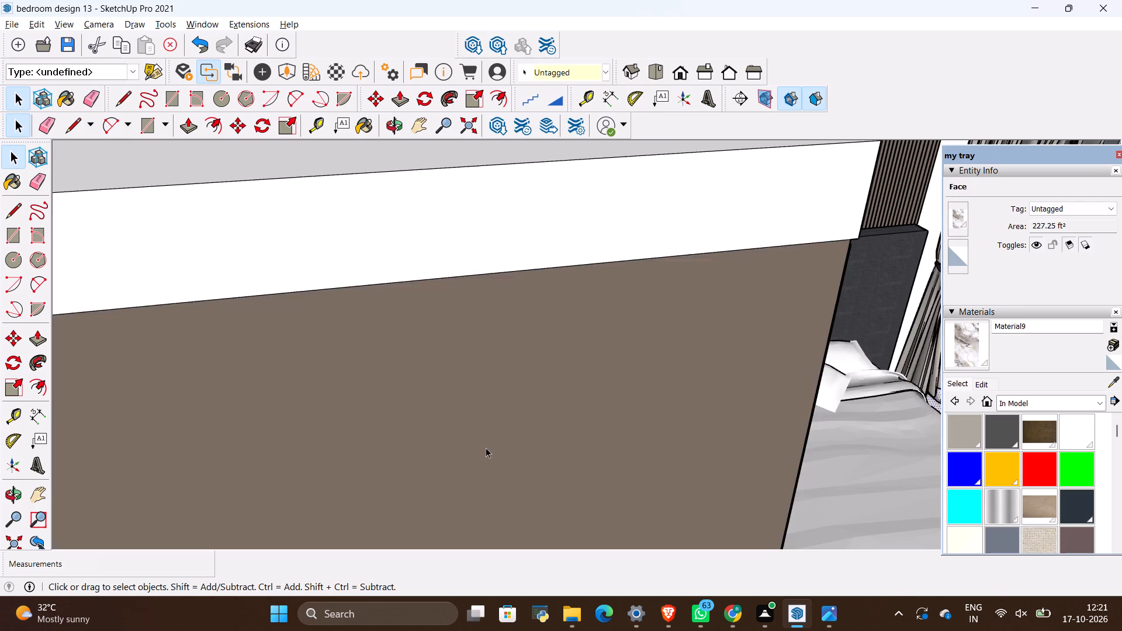
scroll(486, 448, down, 20)
scroll(486, 448, down, 14)
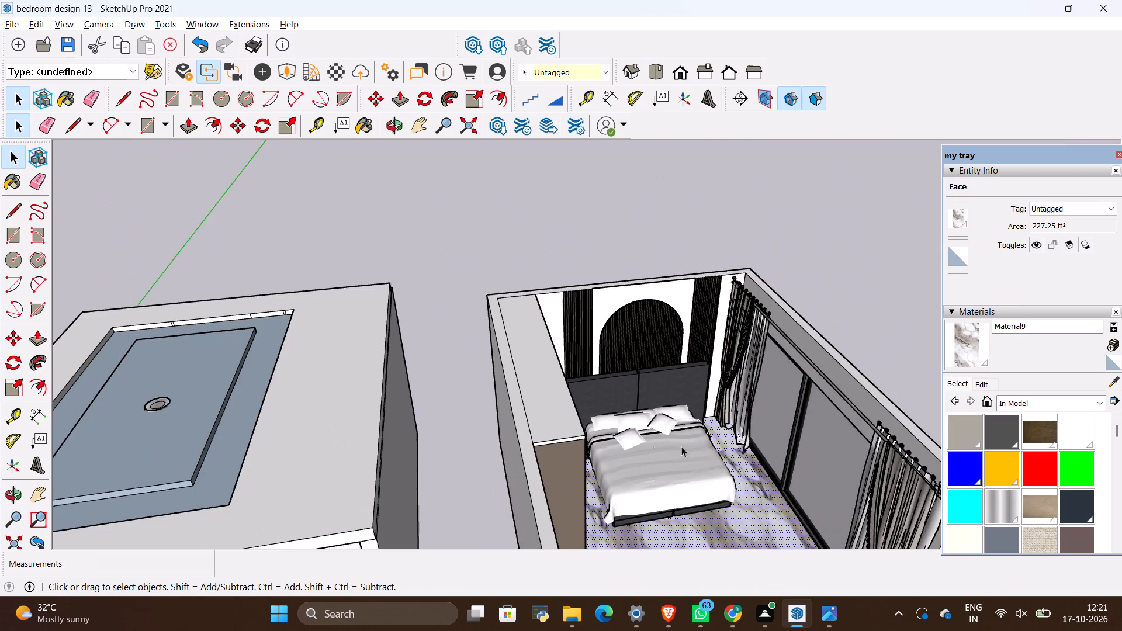
middle_drag(697, 450, 584, 488)
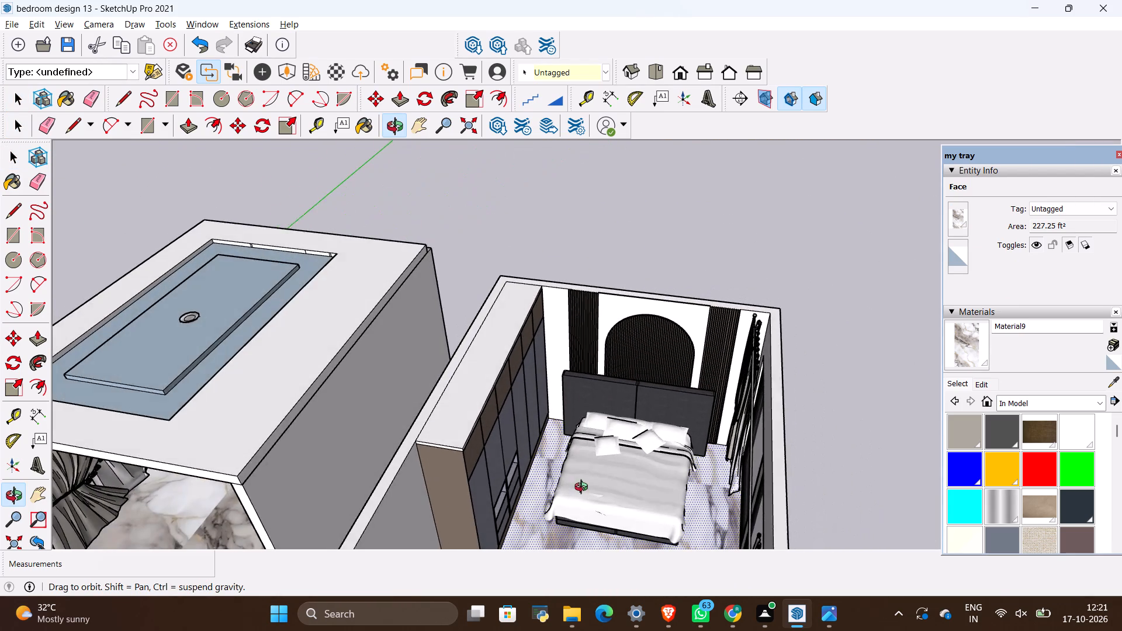
middle_drag(584, 488, 584, 490)
scroll(713, 394, up, 20)
scroll(713, 394, up, 3)
scroll(666, 415, down, 3)
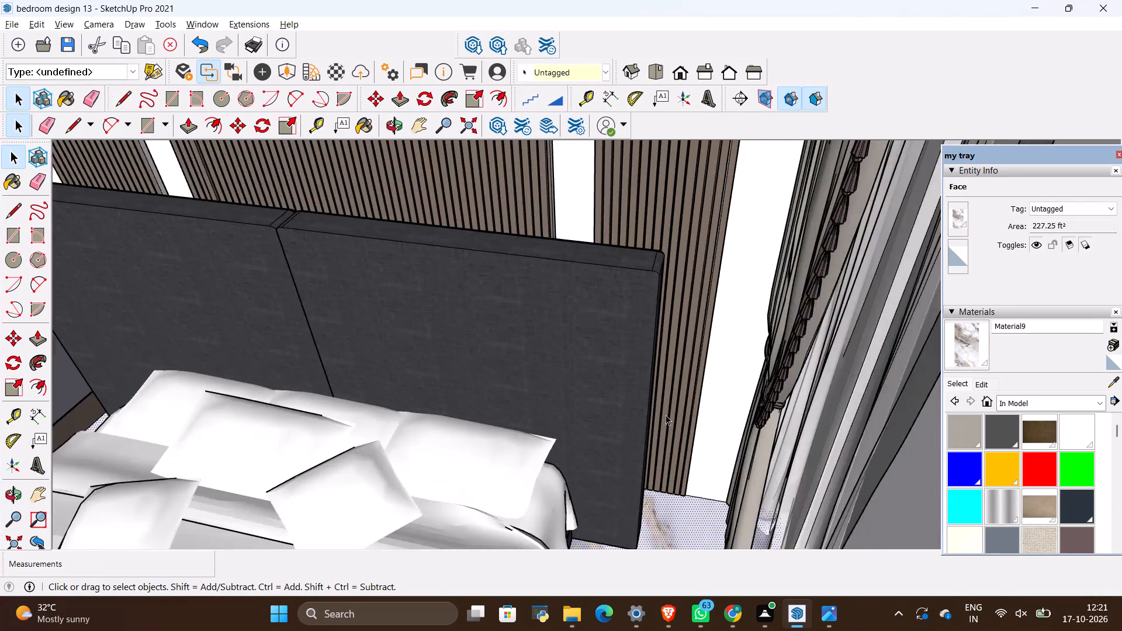
scroll(666, 415, down, 15)
scroll(707, 440, up, 20)
scroll(707, 440, up, 3)
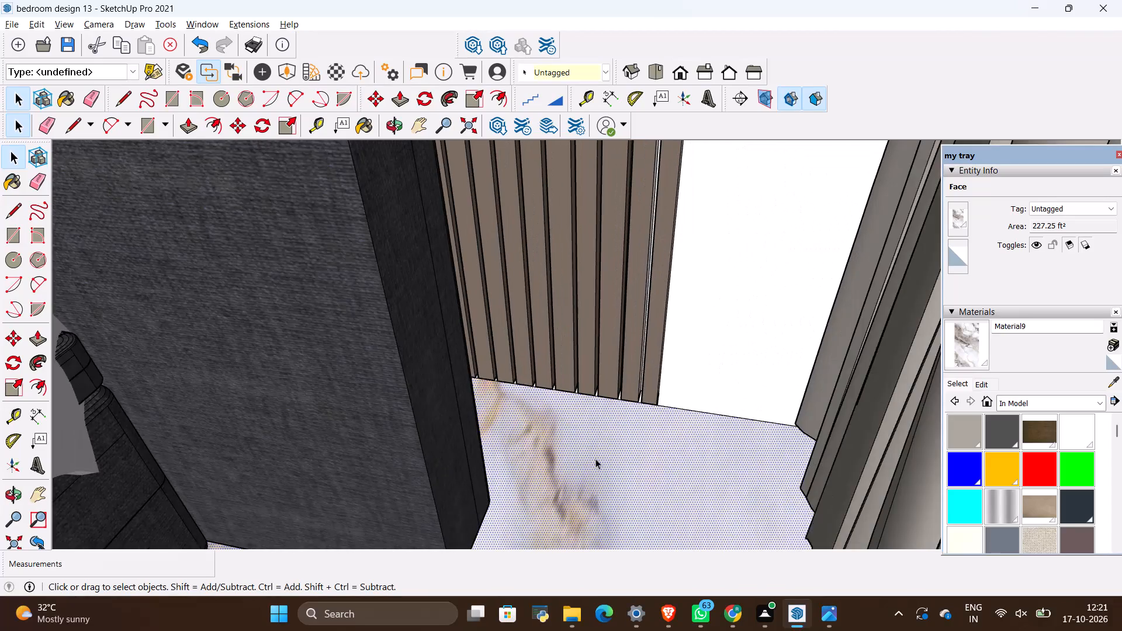
scroll(594, 427, down, 3)
click(504, 497)
key(m)
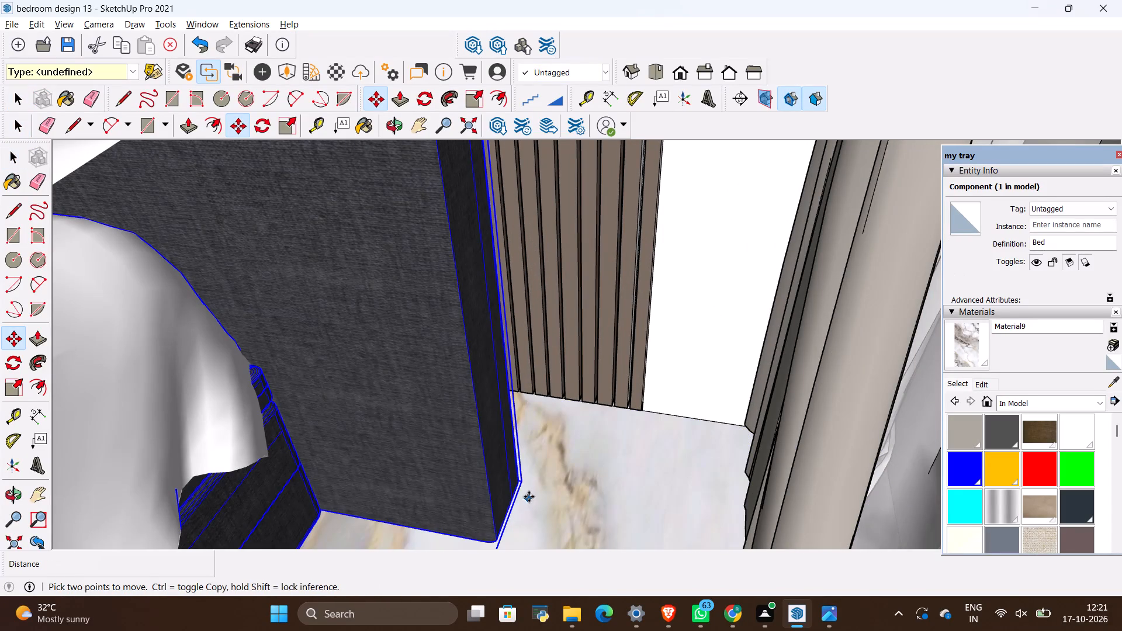
click(524, 483)
click(612, 473)
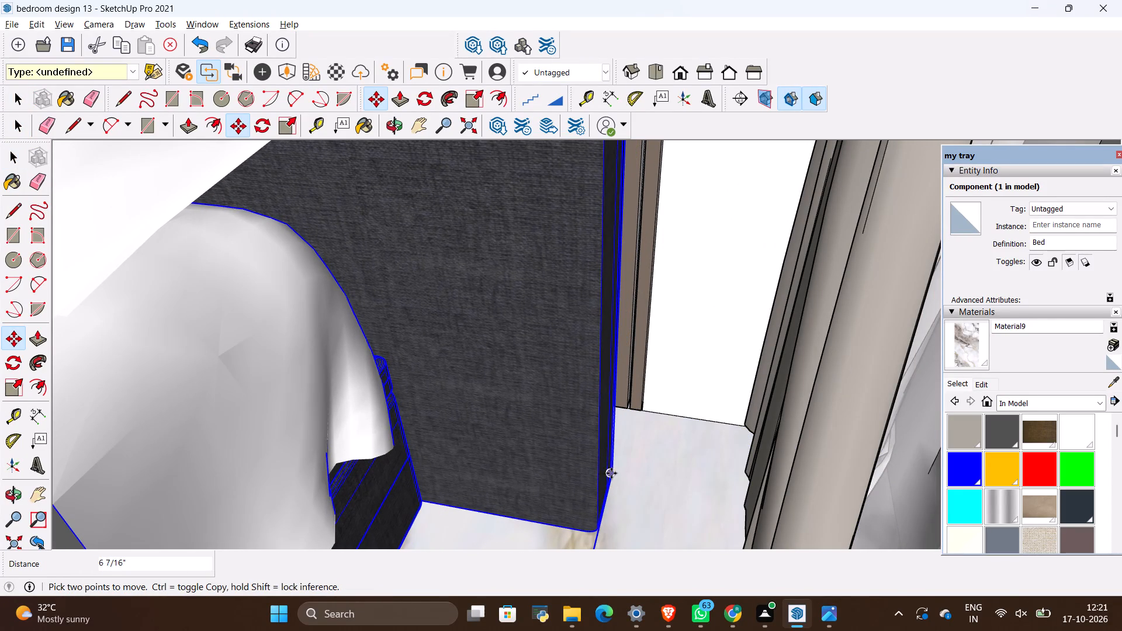
key(space)
click(698, 484)
scroll(698, 486, down, 20)
scroll(698, 486, down, 7)
middle_drag(496, 477, 515, 488)
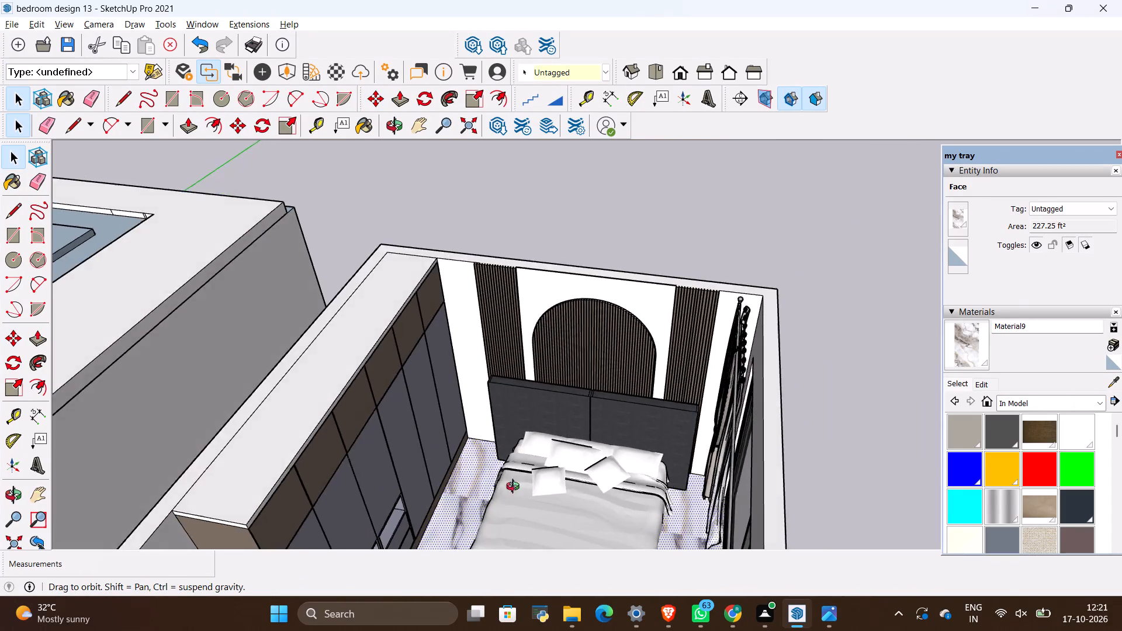
middle_drag(515, 488, 558, 364)
middle_drag(556, 358, 531, 303)
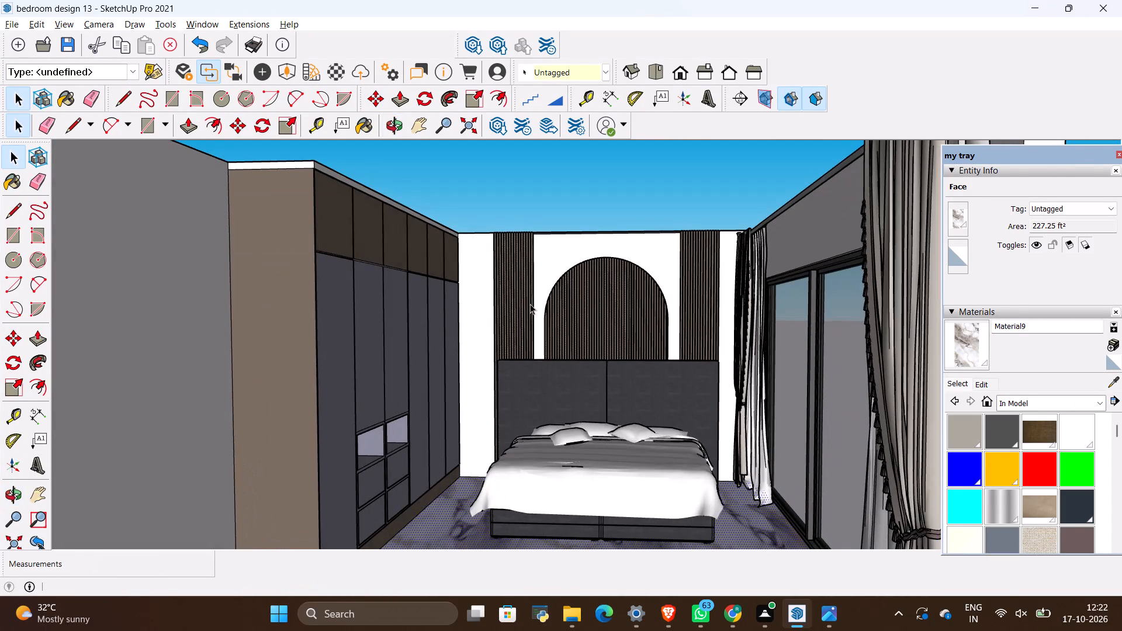
click(597, 177)
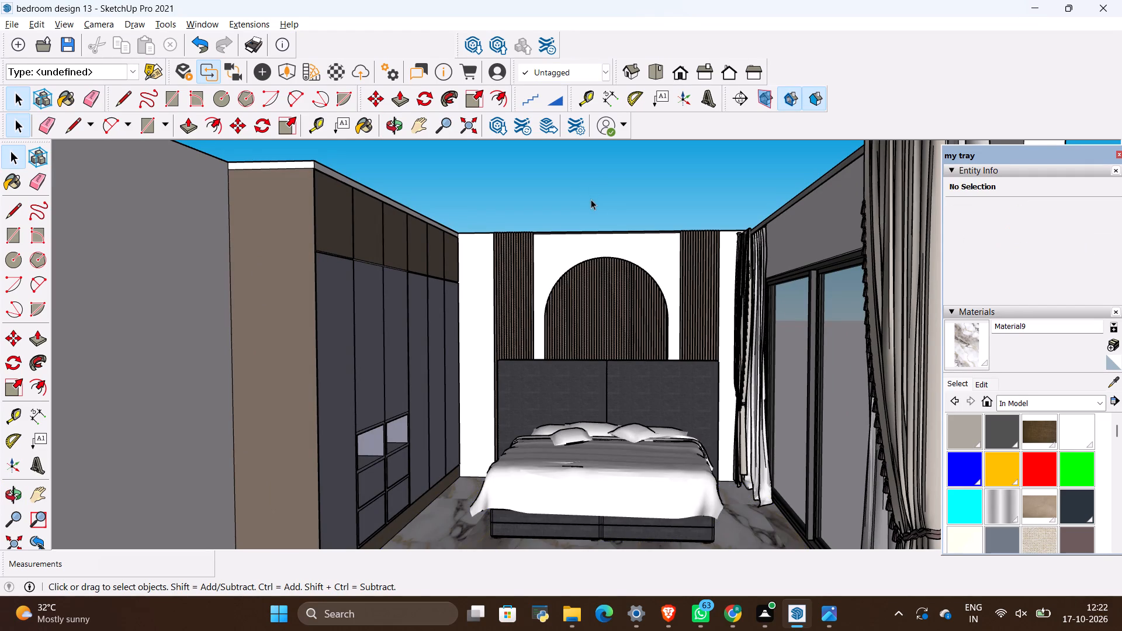
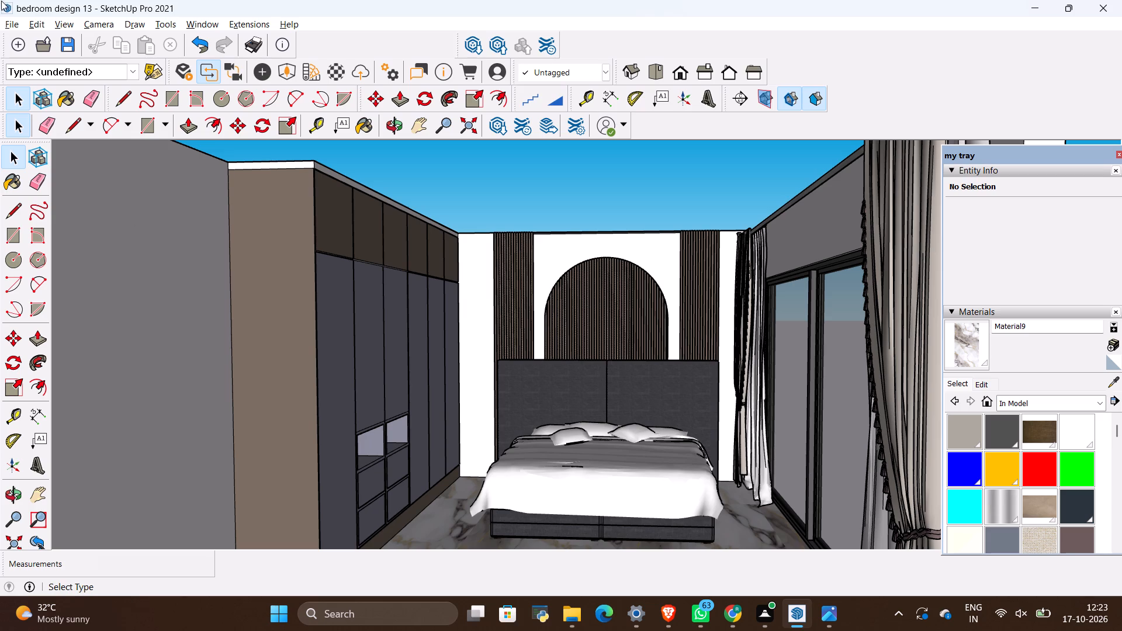
Examine the bed's placement against the fluted-arch feature wall and compare the room with the bedroom reference photo.
scroll(0, 41, down, 2)
scroll(0, 34, up, 2)
scroll(0, 56, down, 4)
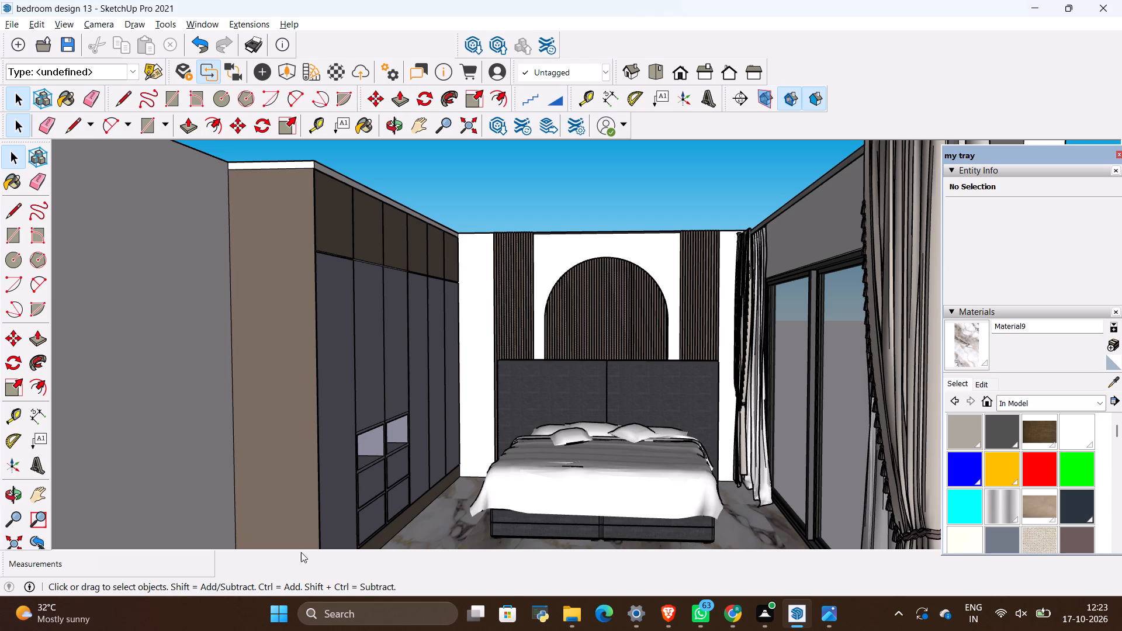
scroll(96, 630, up, 2)
scroll(0, 599, down, 5)
scroll(655, 616, down, 4)
scroll(494, 468, up, 5)
scroll(517, 442, down, 7)
scroll(517, 441, up, 6)
scroll(517, 441, down, 7)
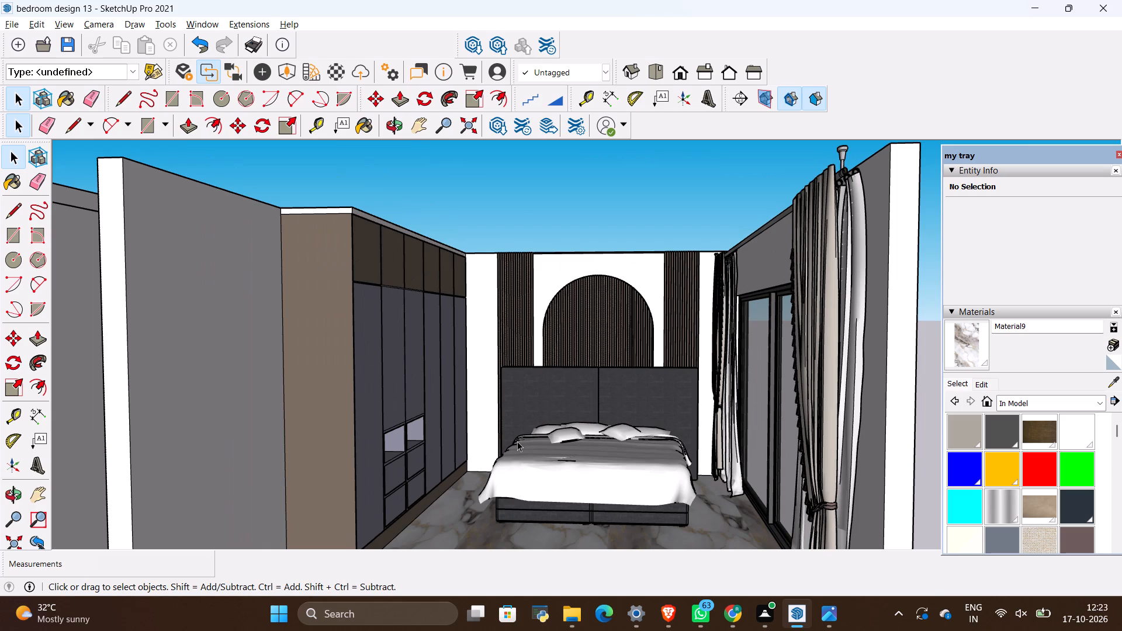
scroll(517, 441, down, 8)
scroll(508, 344, up, 4)
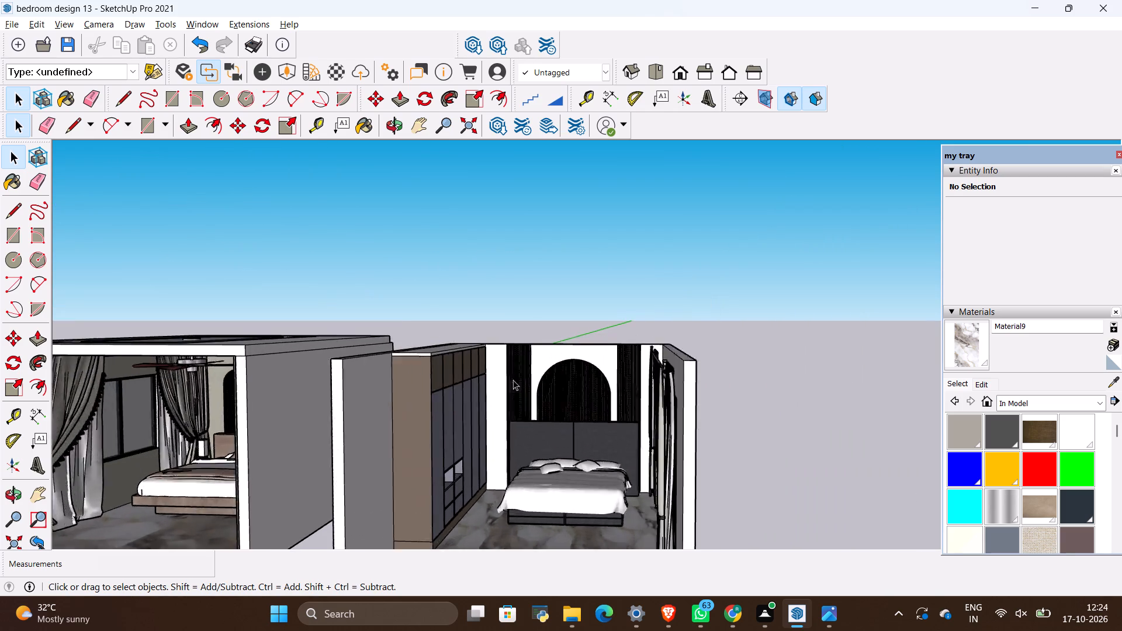
scroll(514, 435, up, 5)
scroll(543, 341, down, 14)
scroll(587, 476, up, 11)
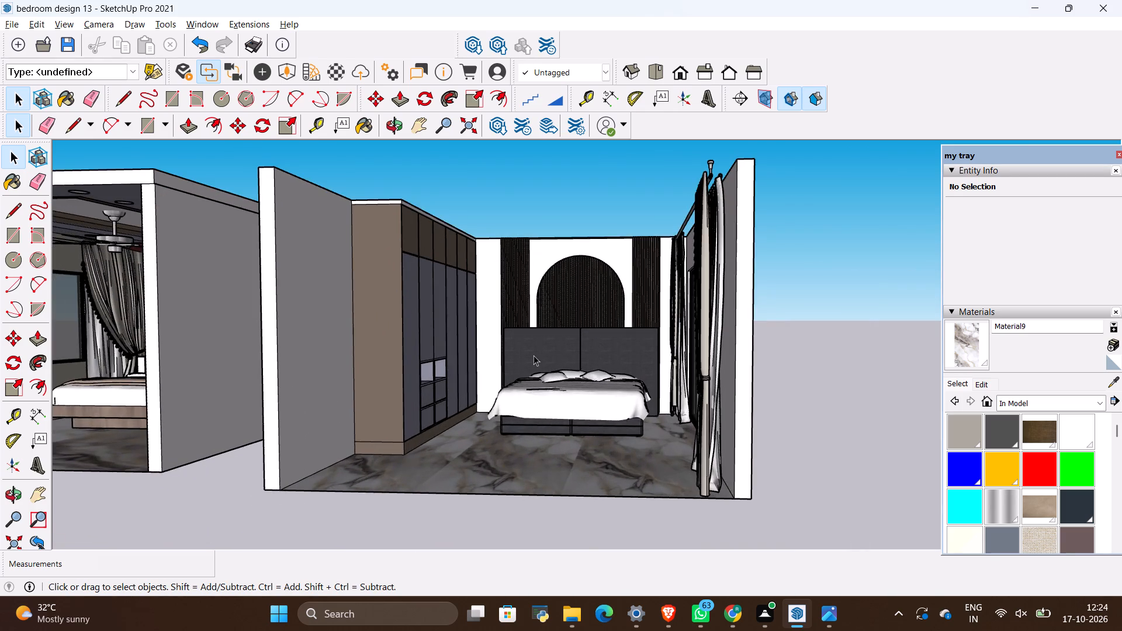
middle_drag(542, 355, 625, 363)
scroll(670, 367, up, 7)
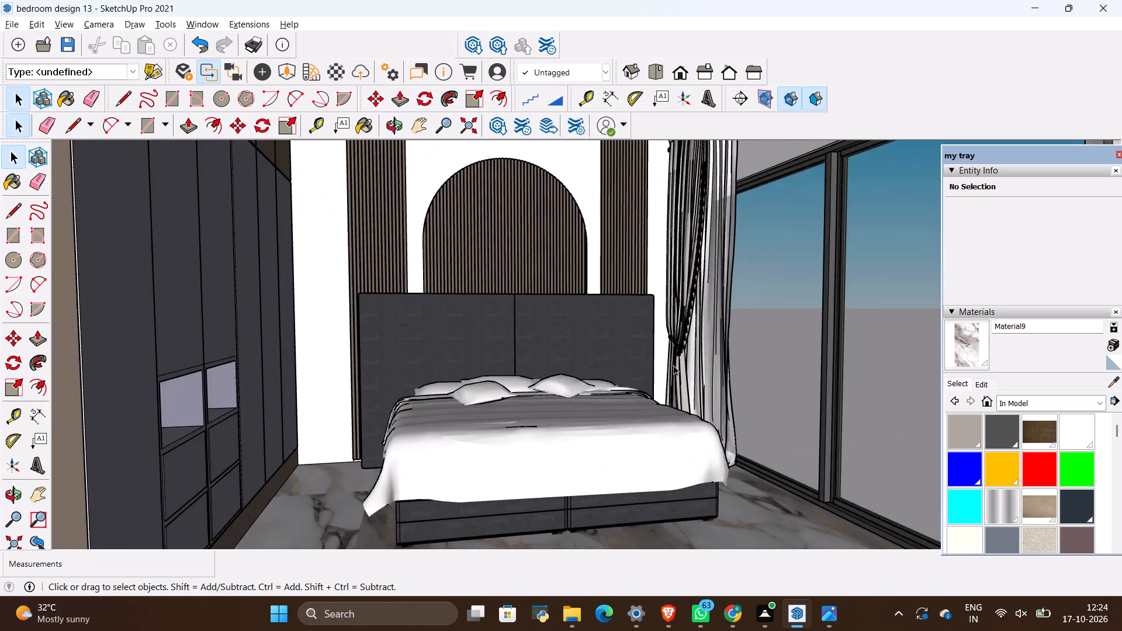
scroll(640, 335, down, 4)
middle_drag(684, 349, 703, 346)
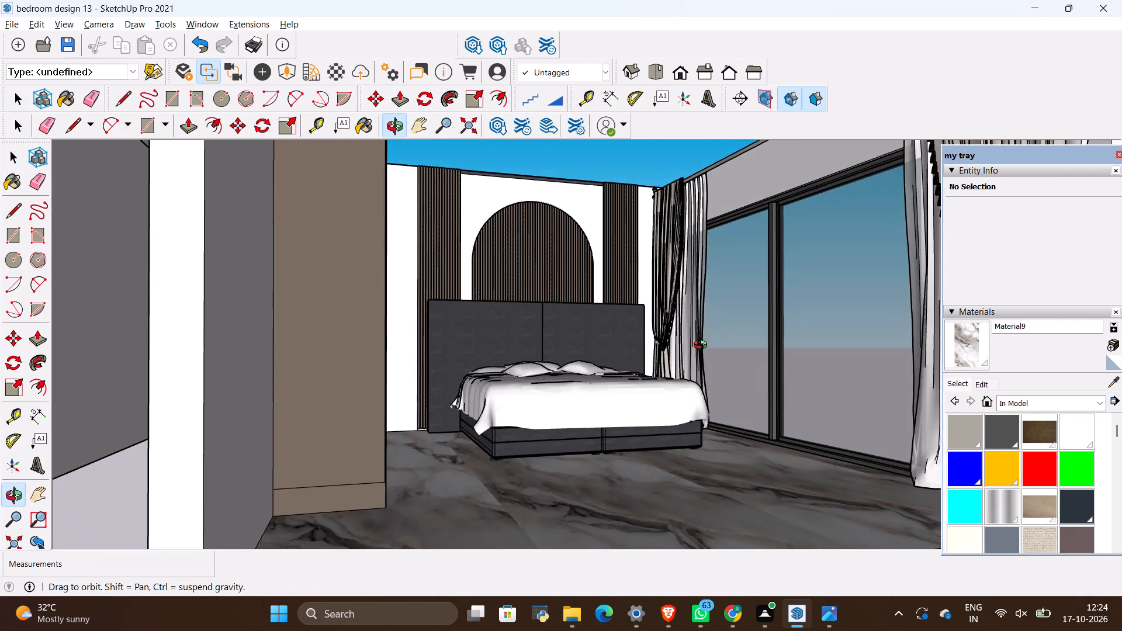
middle_drag(703, 346, 667, 379)
key(alt+Tab)
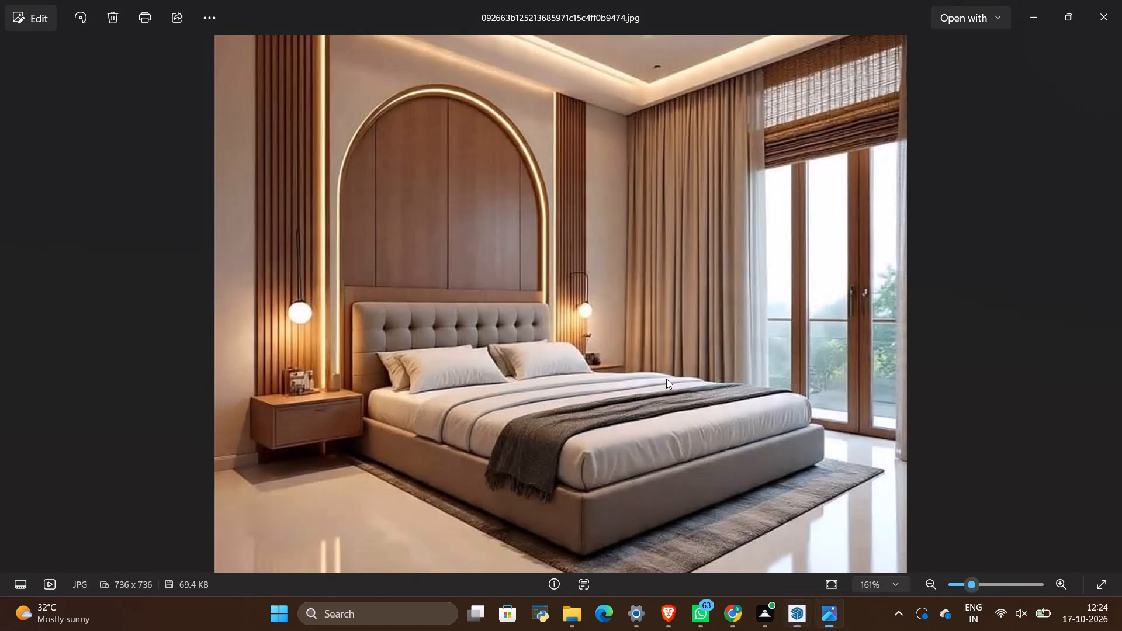
key(alt+Tab)
key(alt+Tab)
key(alt+Tab)
scroll(551, 376, down, 5)
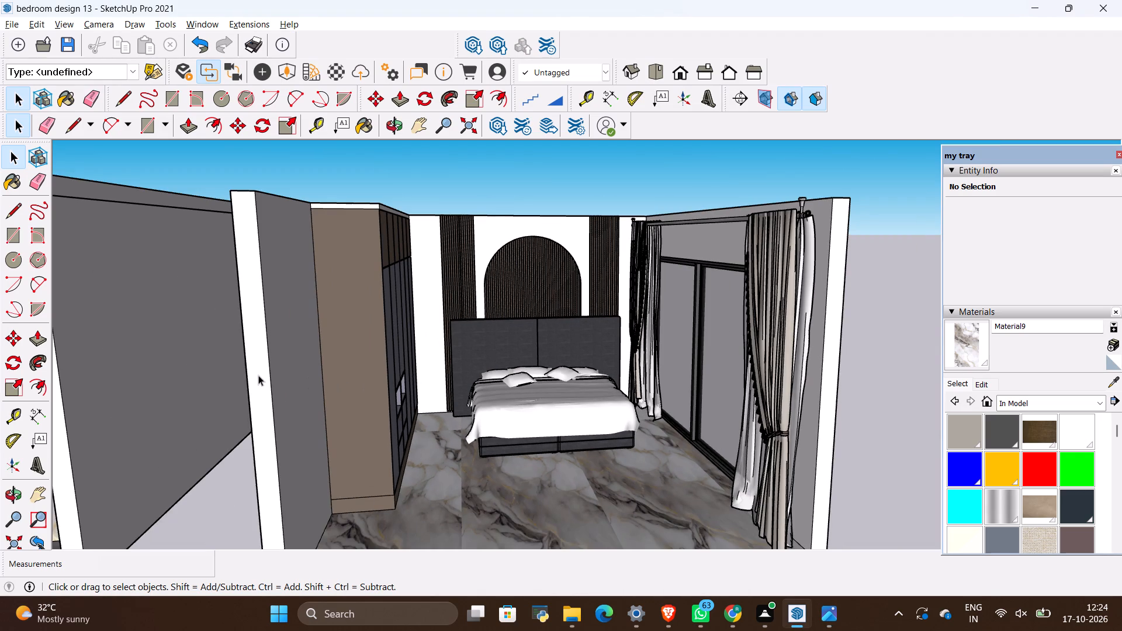
Create a new material from the olive-beige texture image 6662e4a32bc4a6e96d2b7ebf6ccdfb2c in the all materials folder.
click(1107, 349)
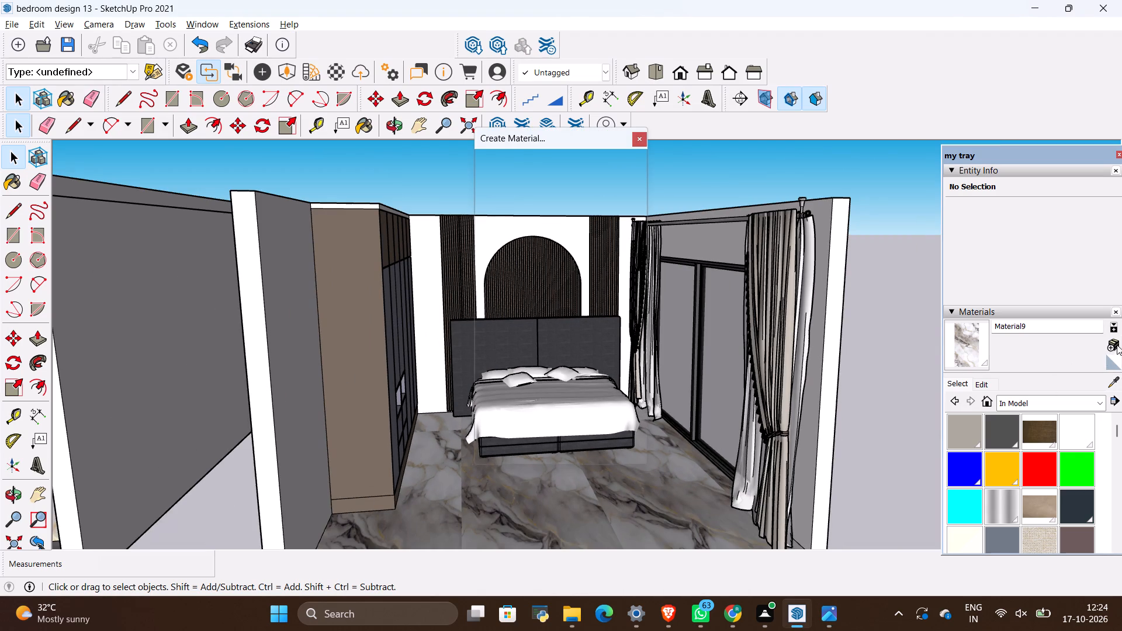
click(631, 351)
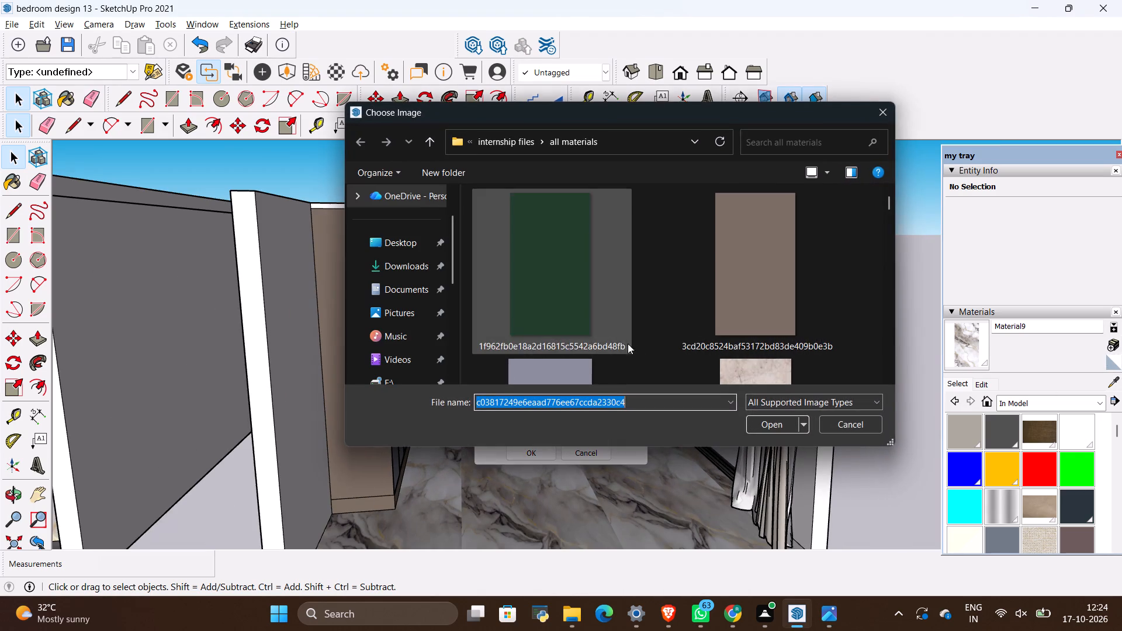
scroll(658, 310, down, 1)
scroll(713, 293, down, 4)
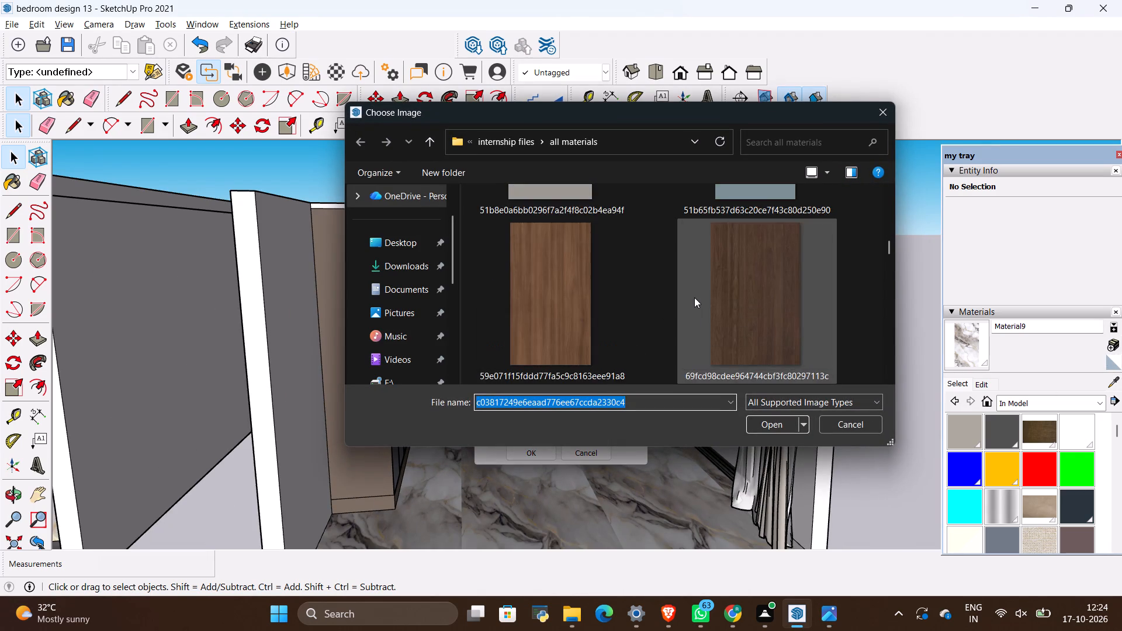
scroll(694, 297, down, 2)
scroll(694, 297, up, 1)
click(731, 290)
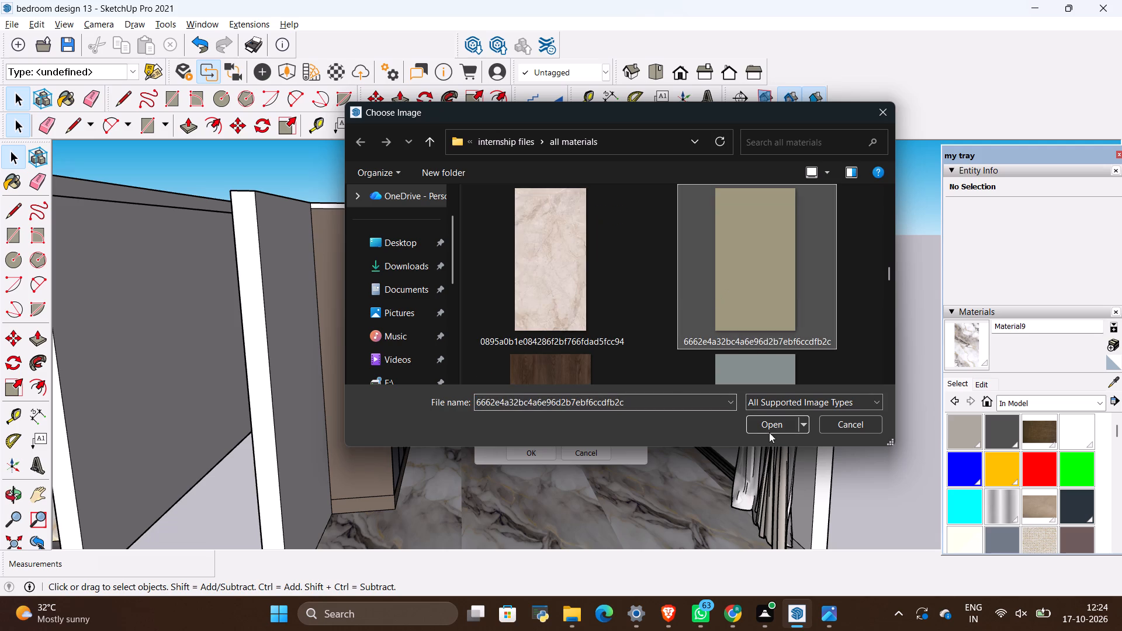
click(762, 421)
click(559, 455)
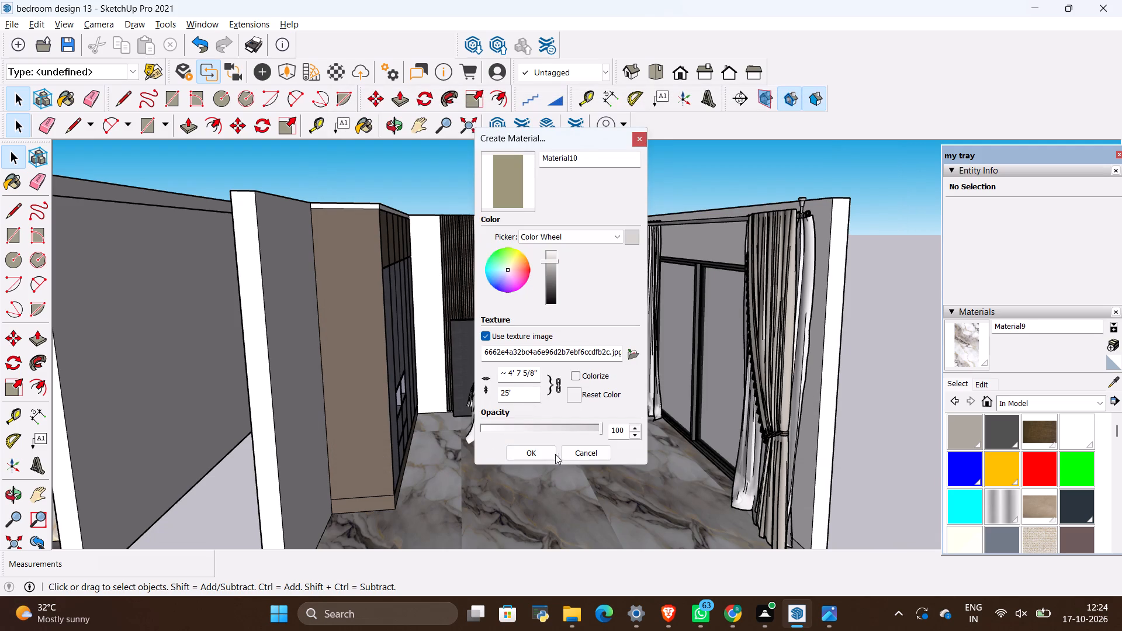
click(548, 453)
Paint the inner window wall, the wardrobe-side wall and the white sections of the feature wall with the olive-beige Material10.
click(970, 342)
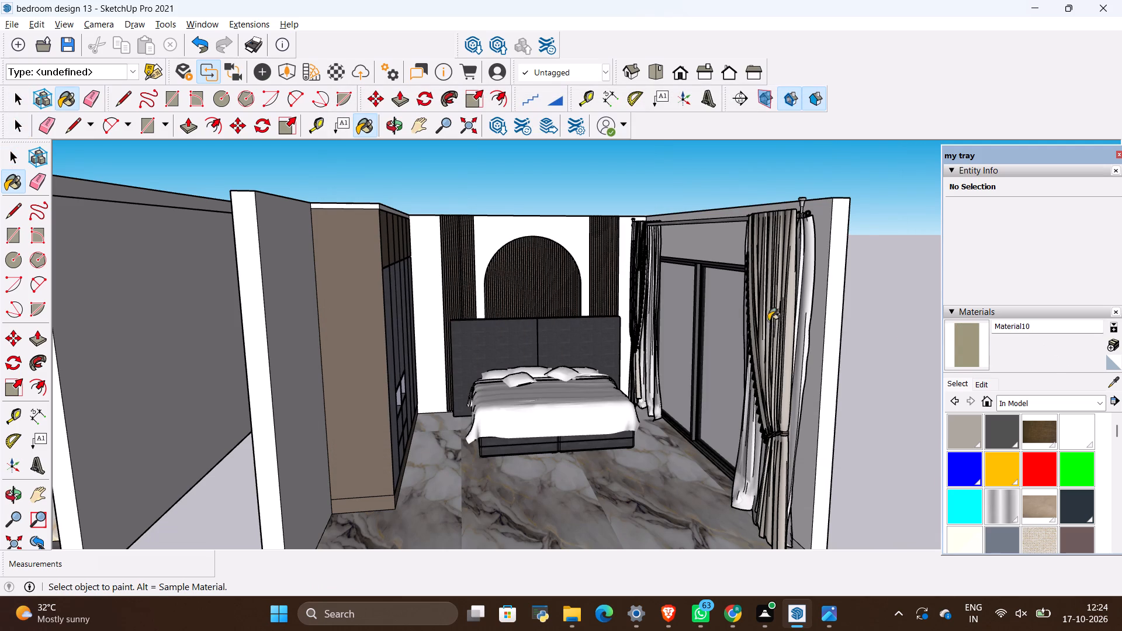
scroll(774, 308, up, 4)
click(834, 299)
scroll(776, 338, down, 6)
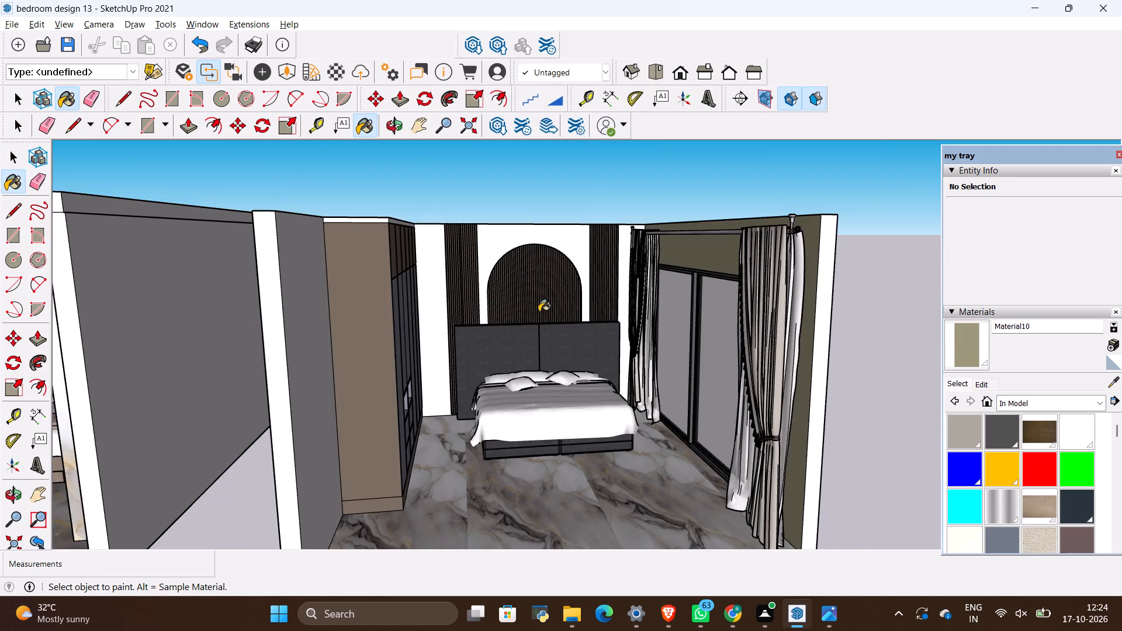
middle_drag(539, 313, 333, 427)
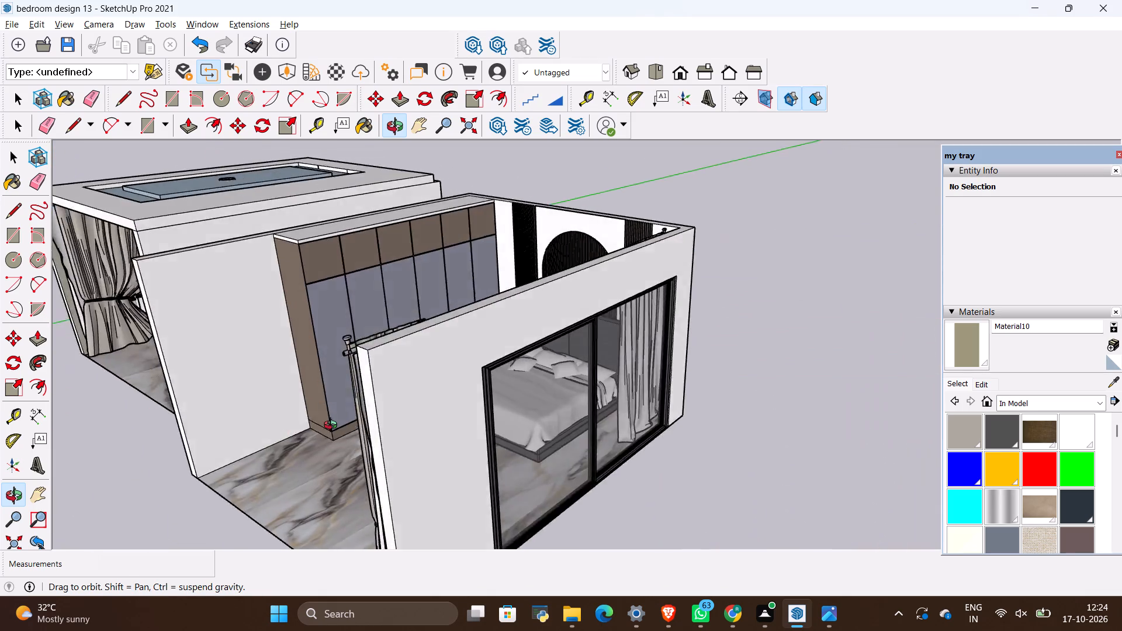
middle_drag(333, 427, 337, 419)
click(172, 391)
scroll(491, 240, up, 4)
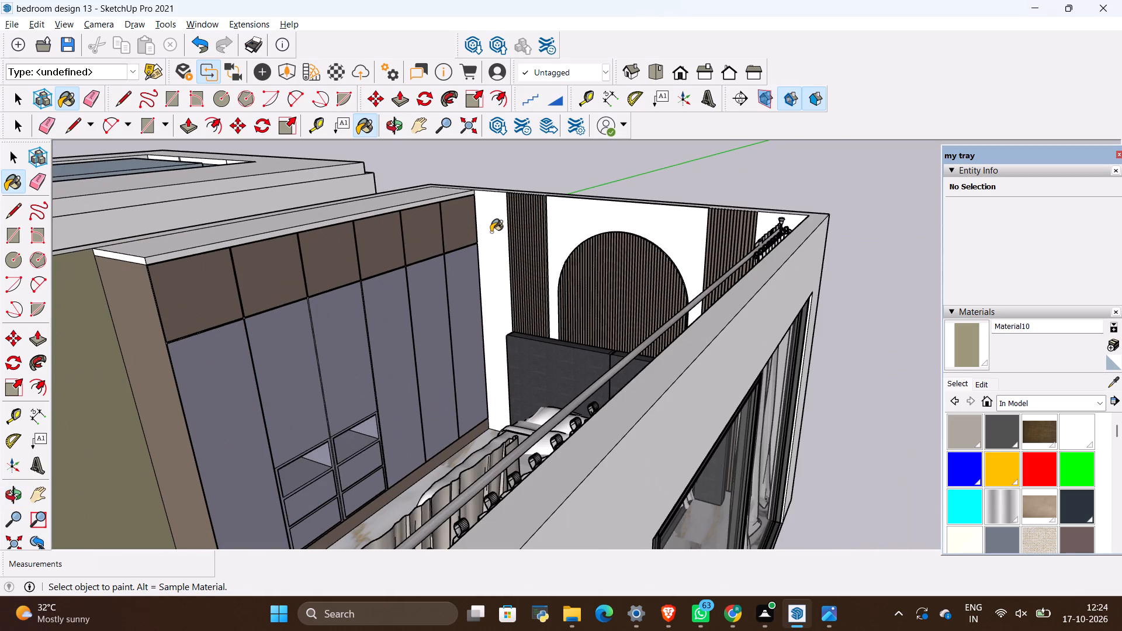
click(491, 232)
click(595, 221)
scroll(772, 221, up, 5)
click(766, 222)
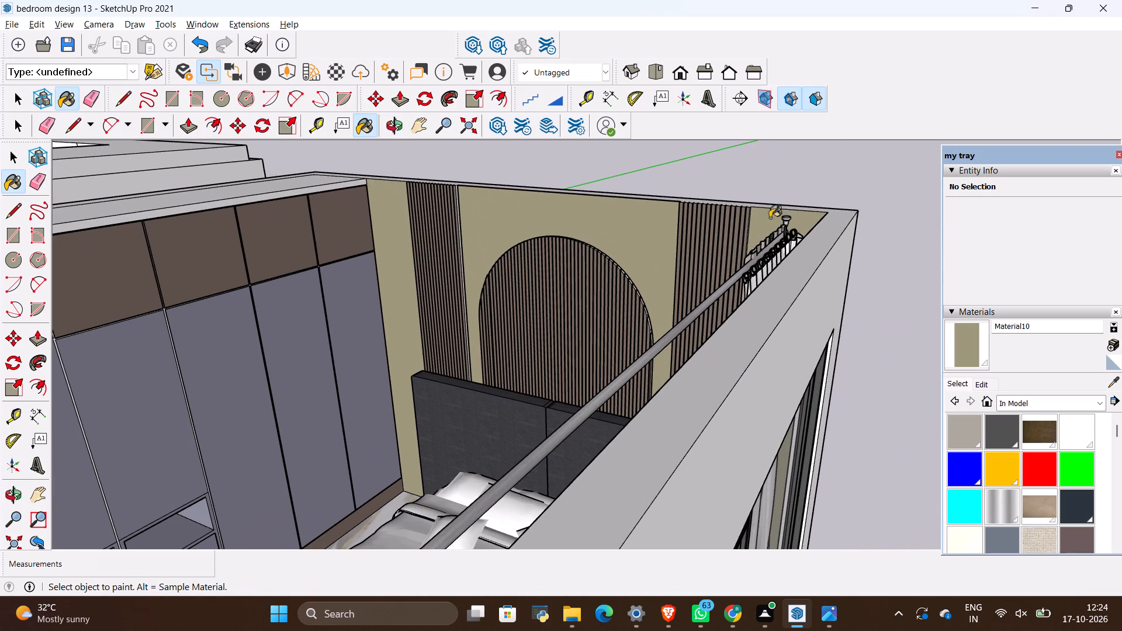
key(space)
key(space)
click(794, 195)
Examine the painted walls together with the bed, wardrobe and curtains from outside and inside the room.
scroll(789, 192, down, 6)
middle_drag(444, 382, 553, 263)
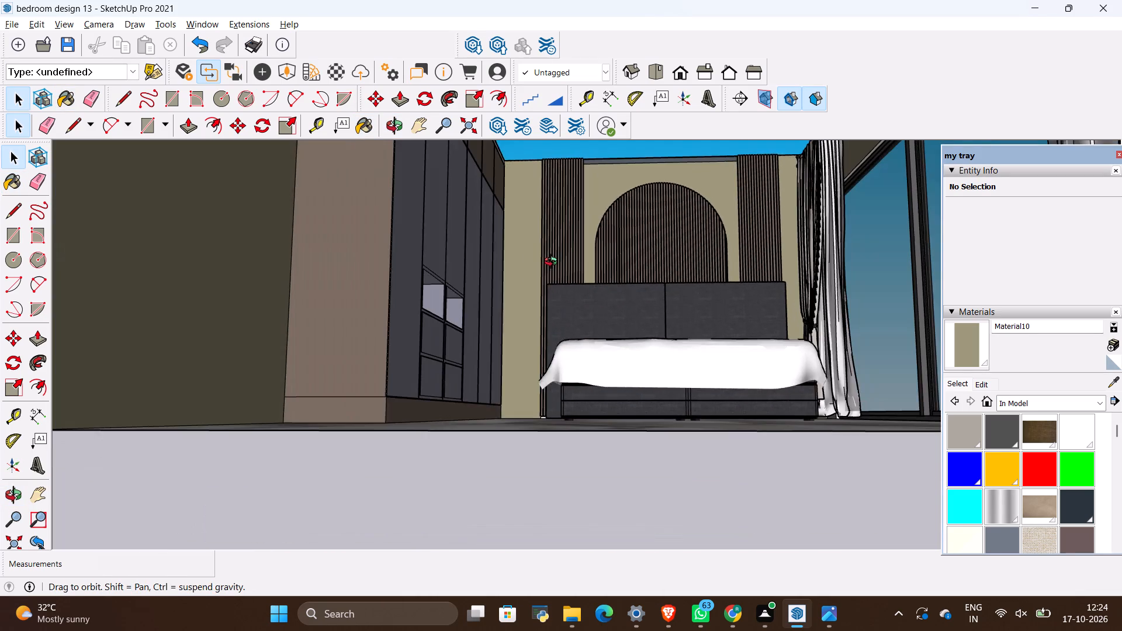
middle_drag(553, 263, 559, 314)
scroll(280, 254, down, 8)
middle_drag(362, 289, 490, 369)
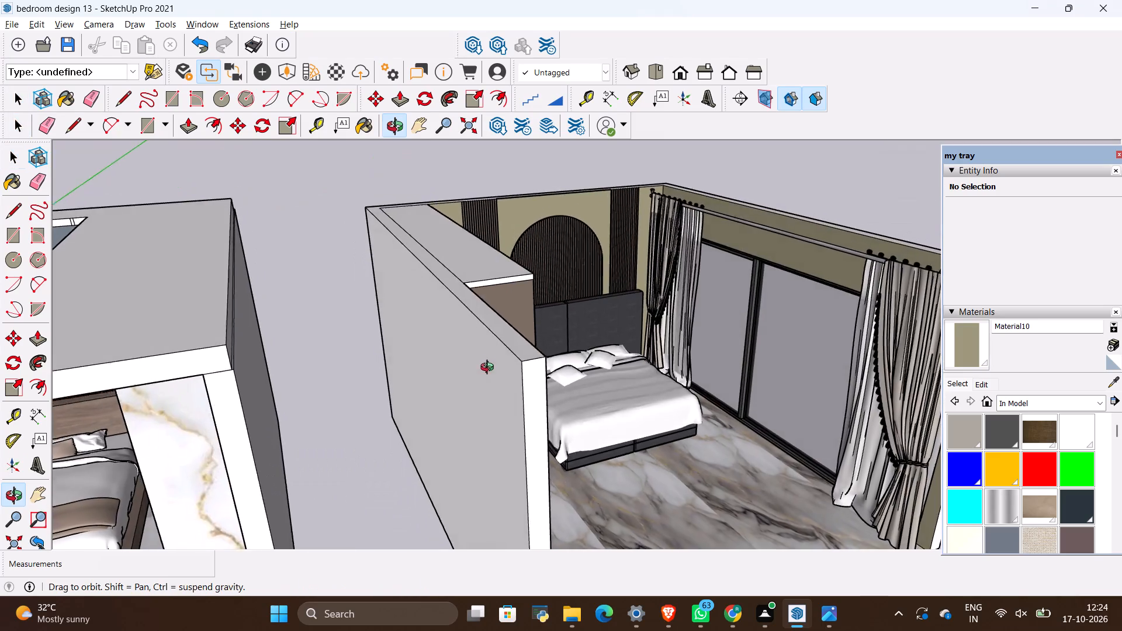
middle_drag(490, 369, 453, 298)
scroll(552, 294, down, 1)
scroll(565, 294, up, 6)
scroll(590, 292, down, 3)
middle_drag(615, 344, 592, 335)
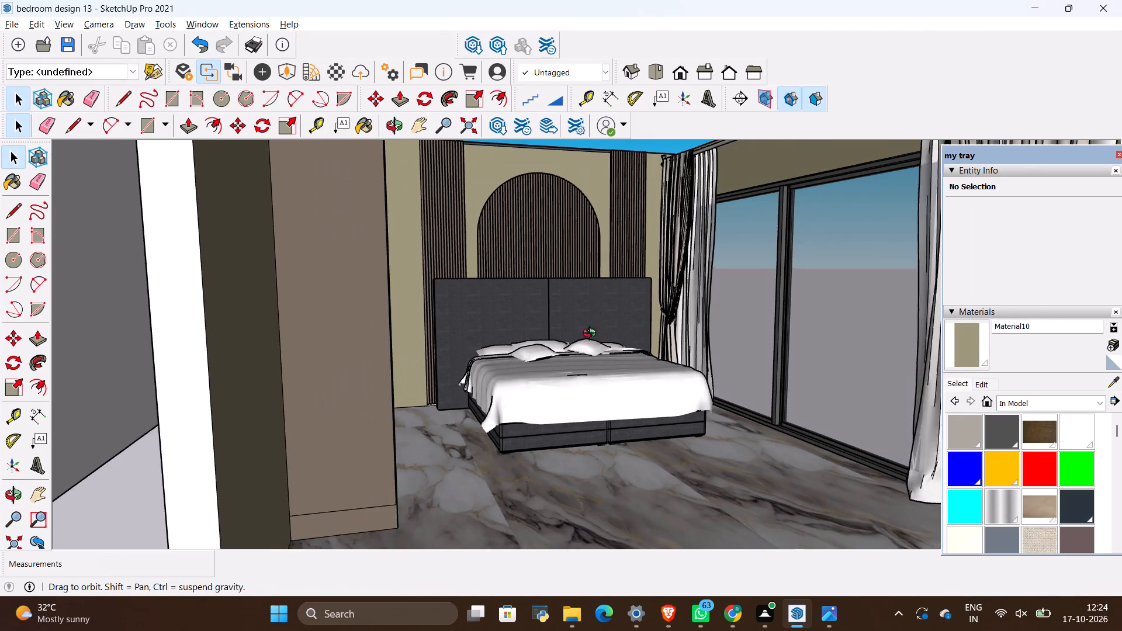
middle_drag(592, 335, 567, 327)
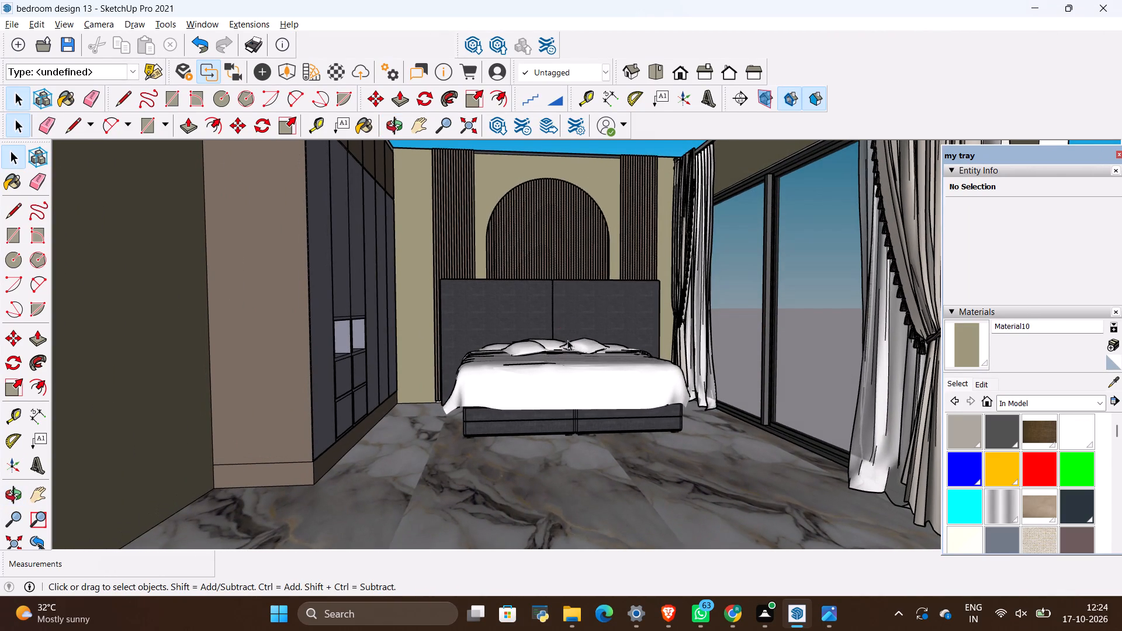
Draw a 17' 6" by 12' ceiling rectangle from the wardrobe's front corner at the feature wall to the window wall's inner end, and group it.
scroll(565, 345, down, 5)
middle_drag(567, 294, 541, 424)
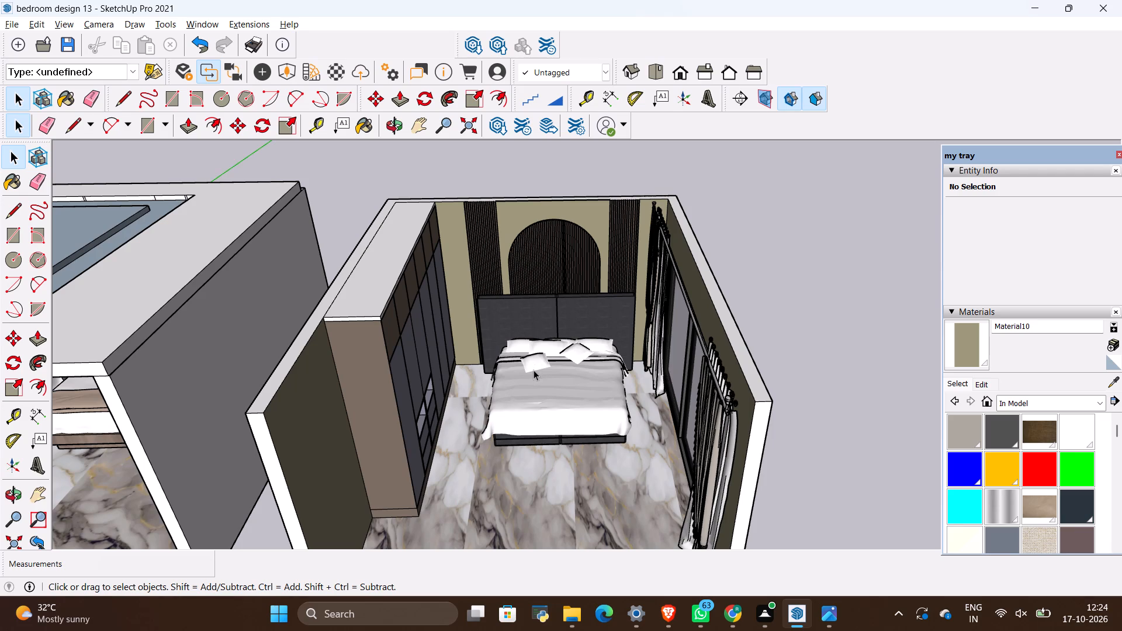
key(r)
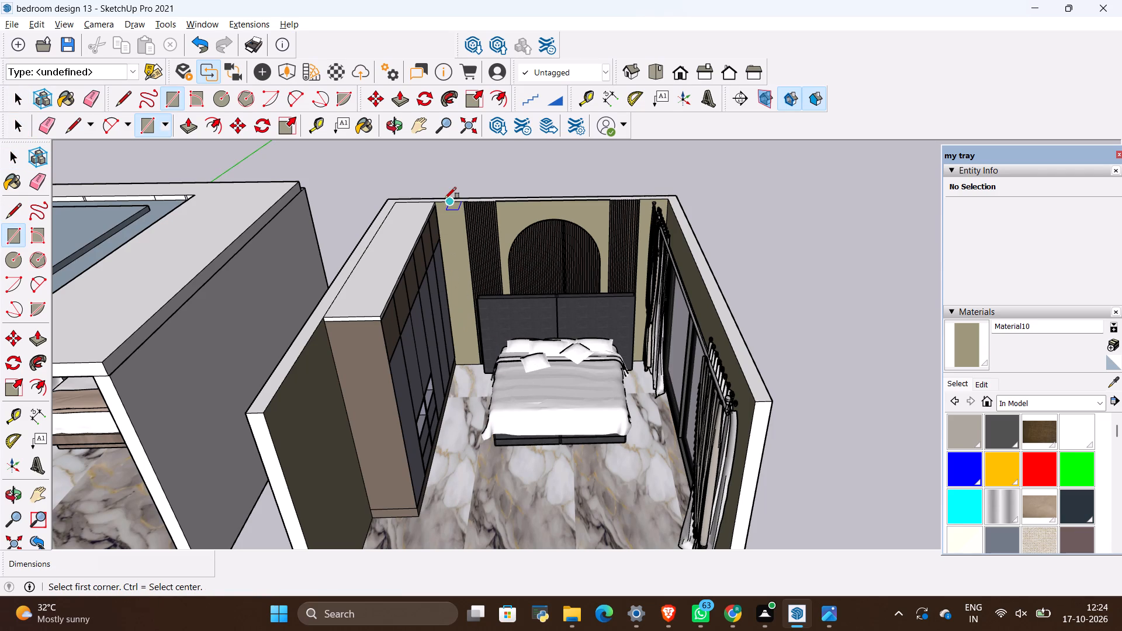
click(438, 200)
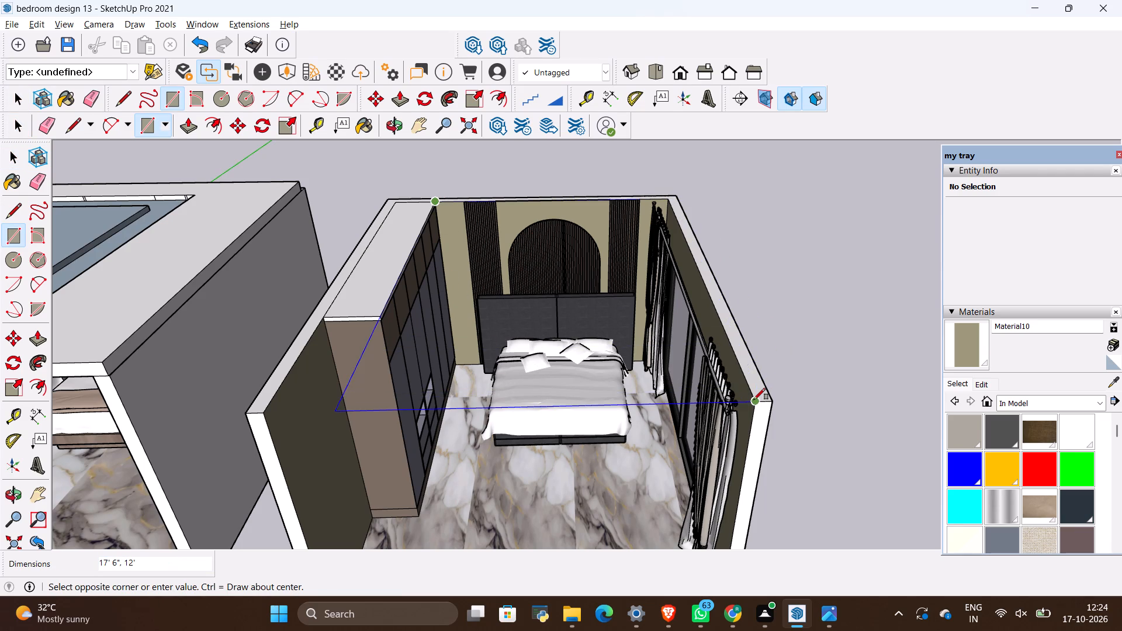
click(753, 400)
key(space)
double_click(618, 389)
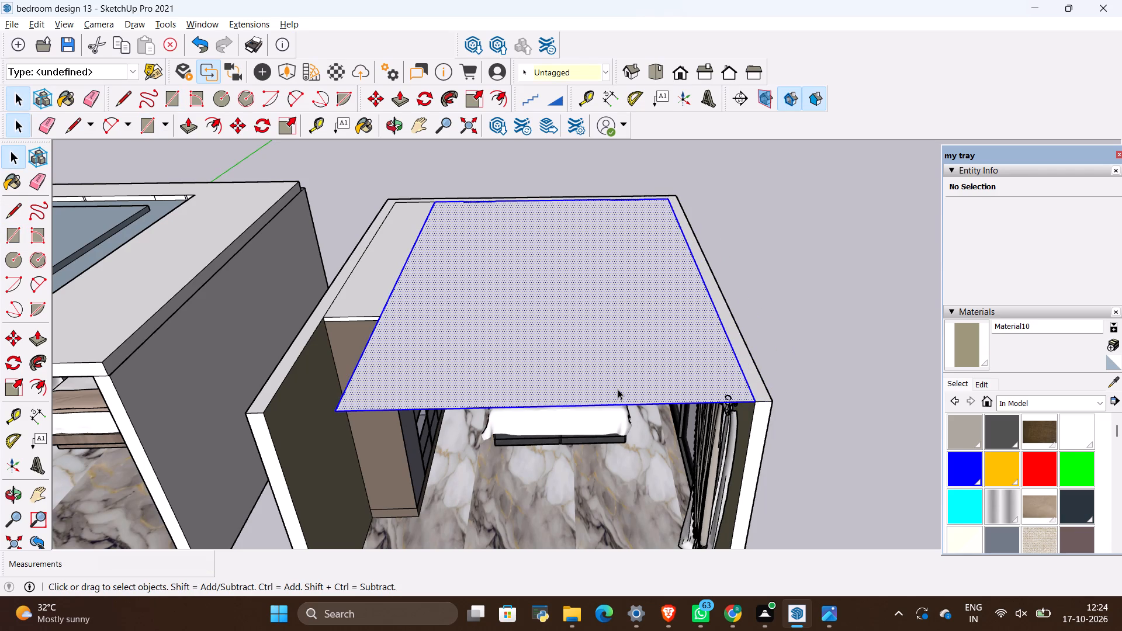
right_click(617, 389)
click(661, 303)
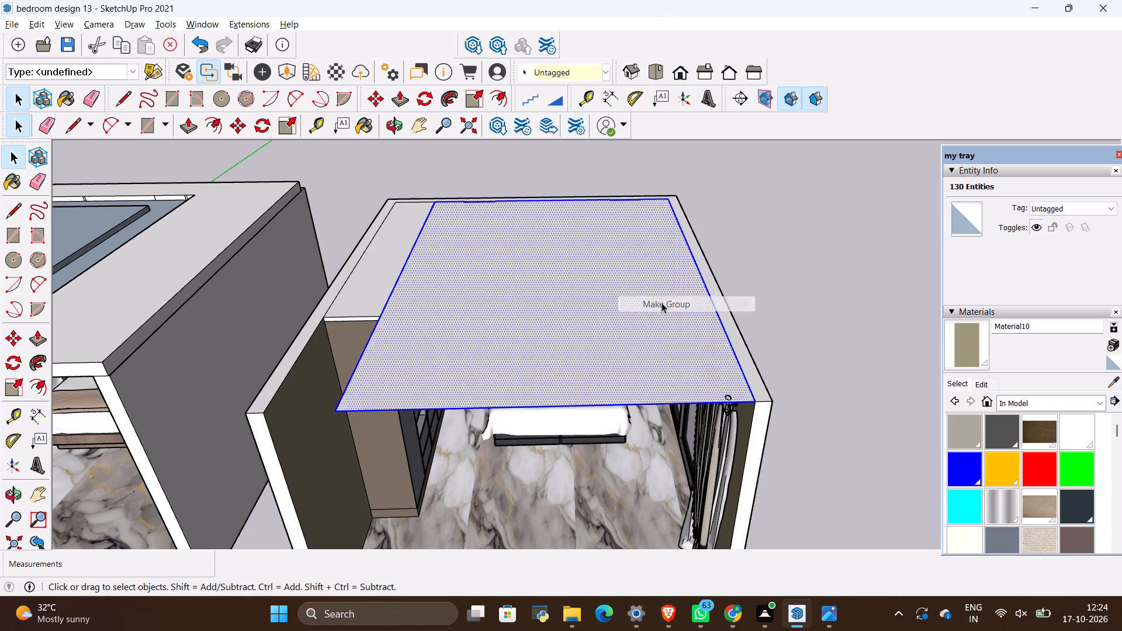
Move the ceiling group straight up about 10' 9 3/8" above the room along the vertical axis.
key(m)
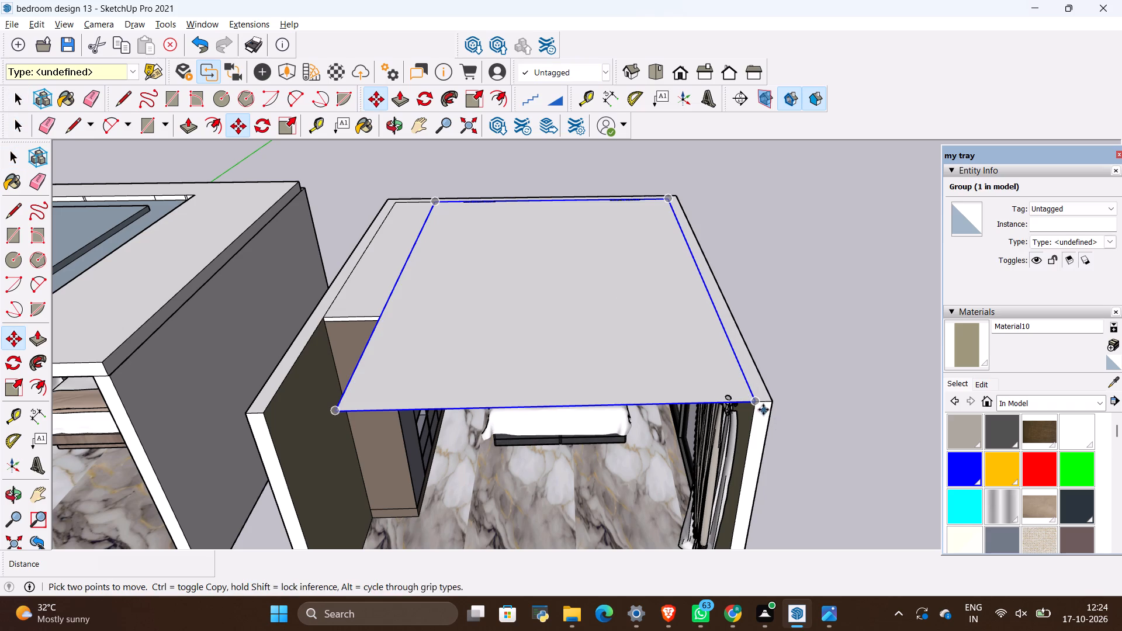
click(759, 404)
key(Up)
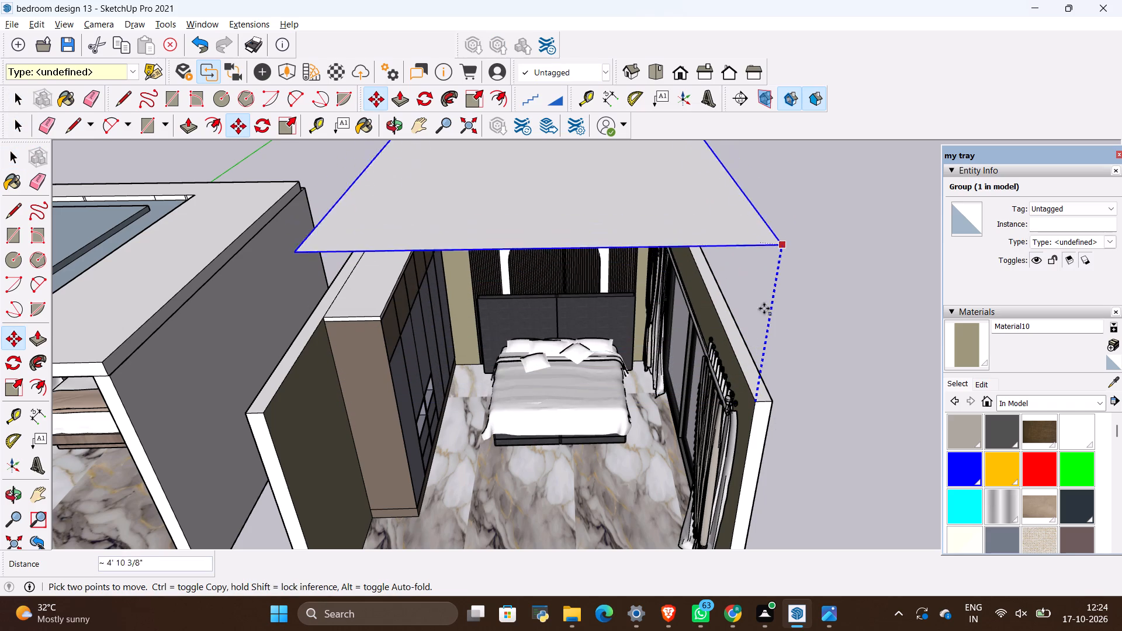
scroll(770, 368, down, 12)
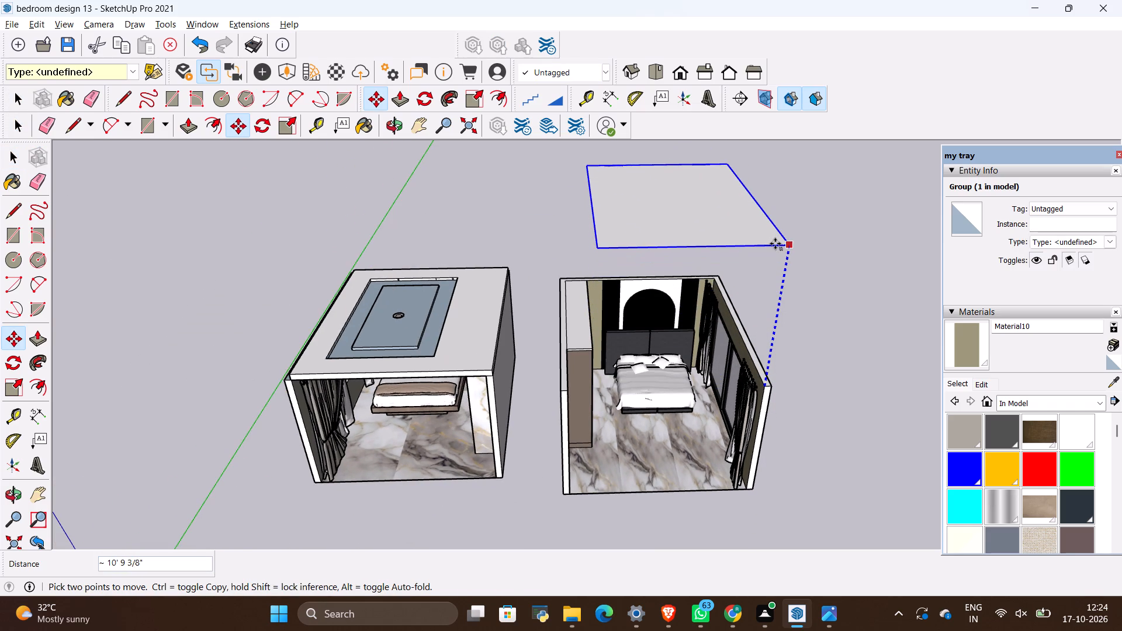
click(775, 244)
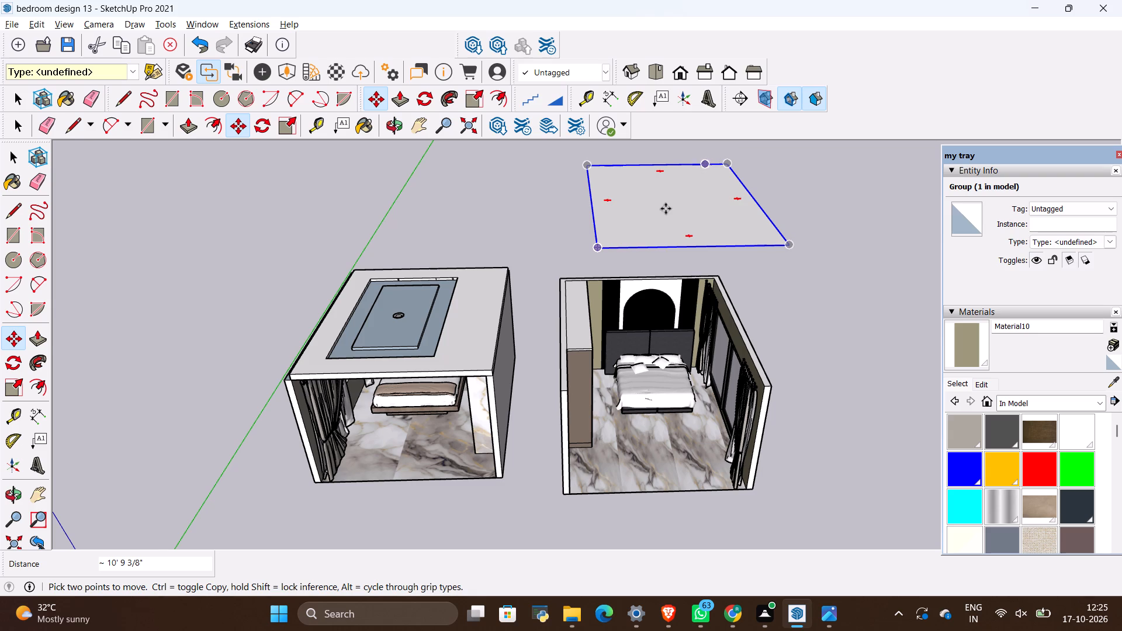
scroll(667, 208, down, 1)
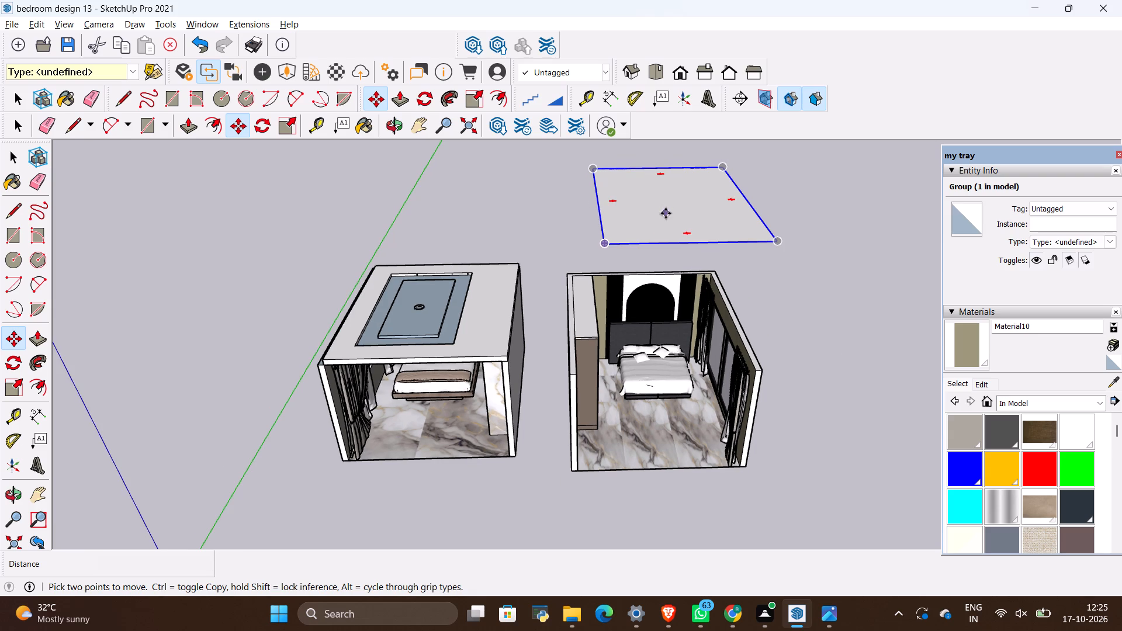
Reverse the face inside the raised ceiling group so its front side points down into the room.
scroll(666, 282, down, 5)
key(space)
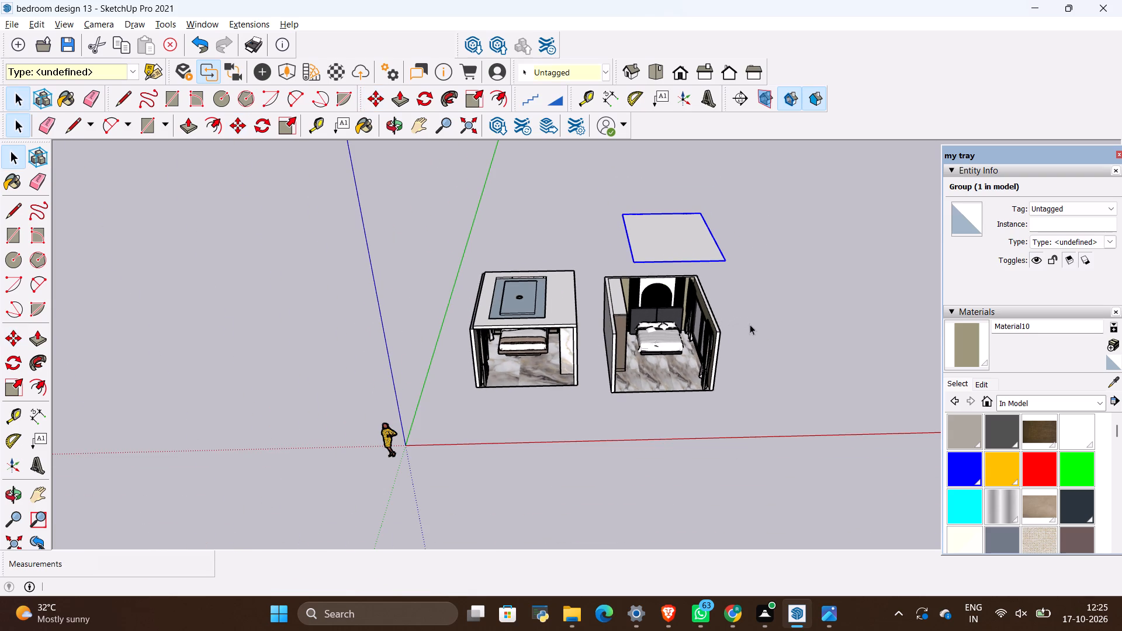
click(750, 324)
scroll(747, 326, down, 5)
middle_drag(744, 342, 823, 159)
middle_drag(721, 293, 681, 225)
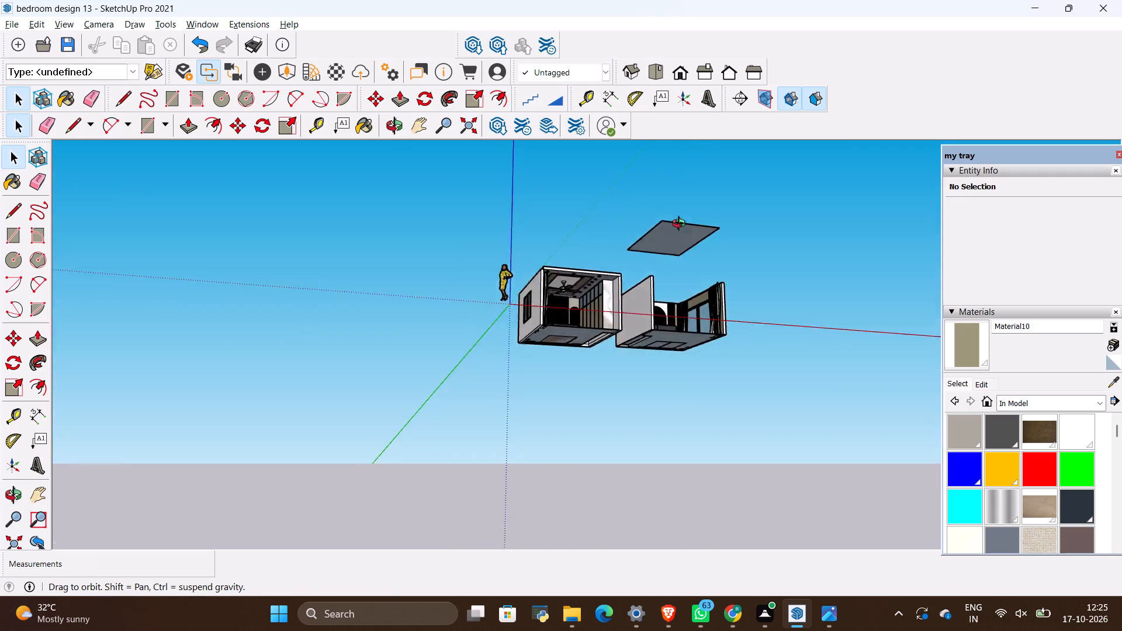
middle_drag(681, 225, 666, 200)
scroll(665, 196, up, 17)
right_click(690, 264)
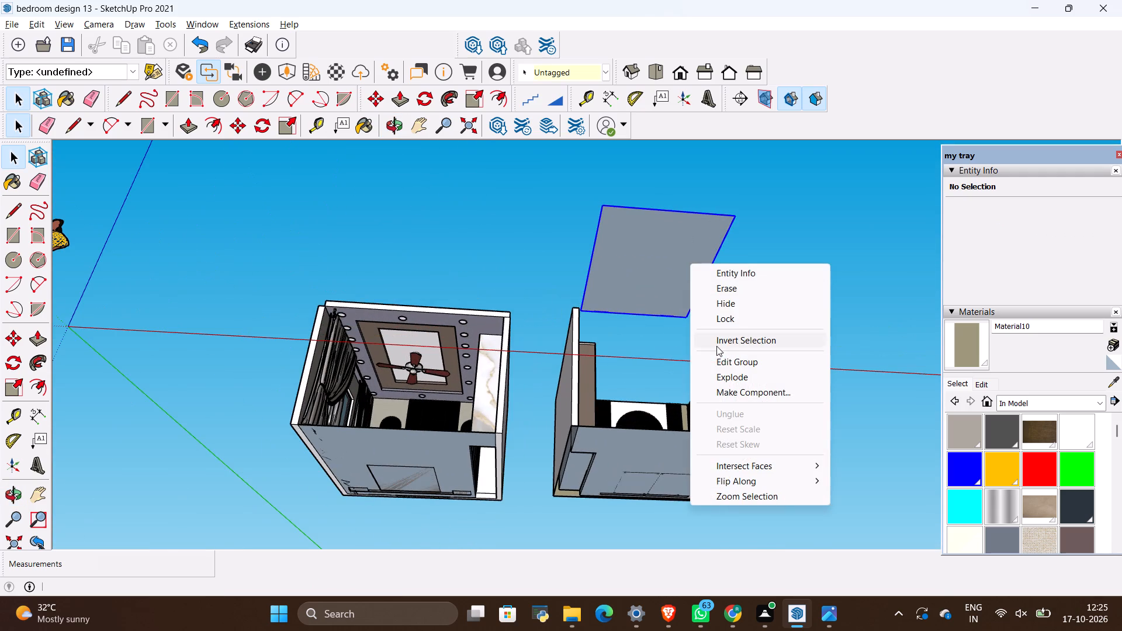
double_click(636, 276)
right_click(635, 275)
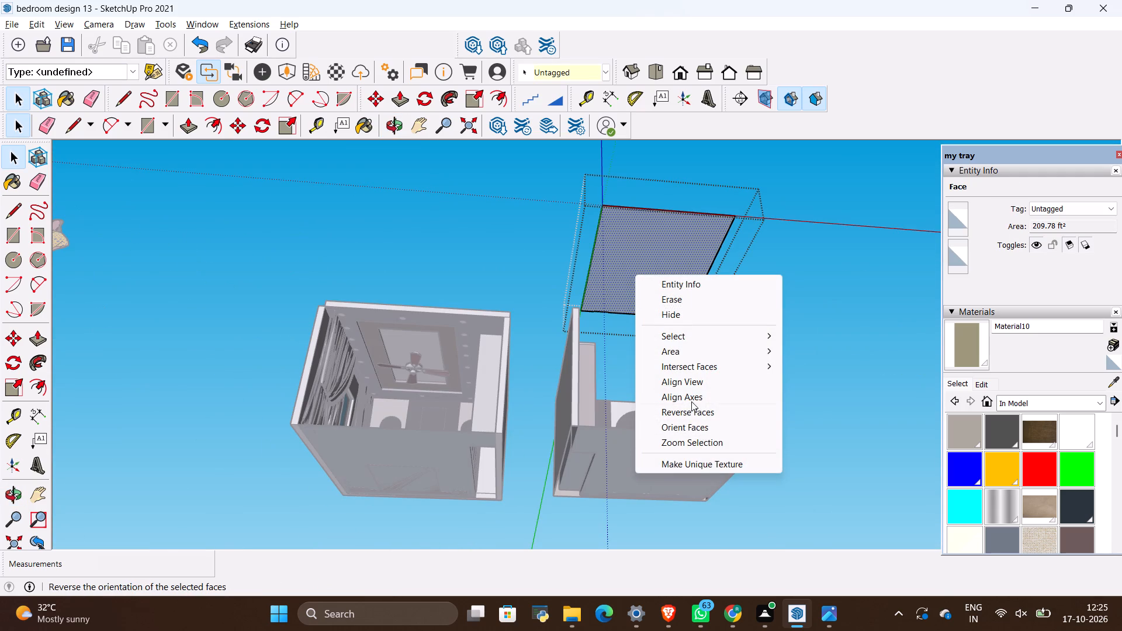
click(691, 408)
click(538, 306)
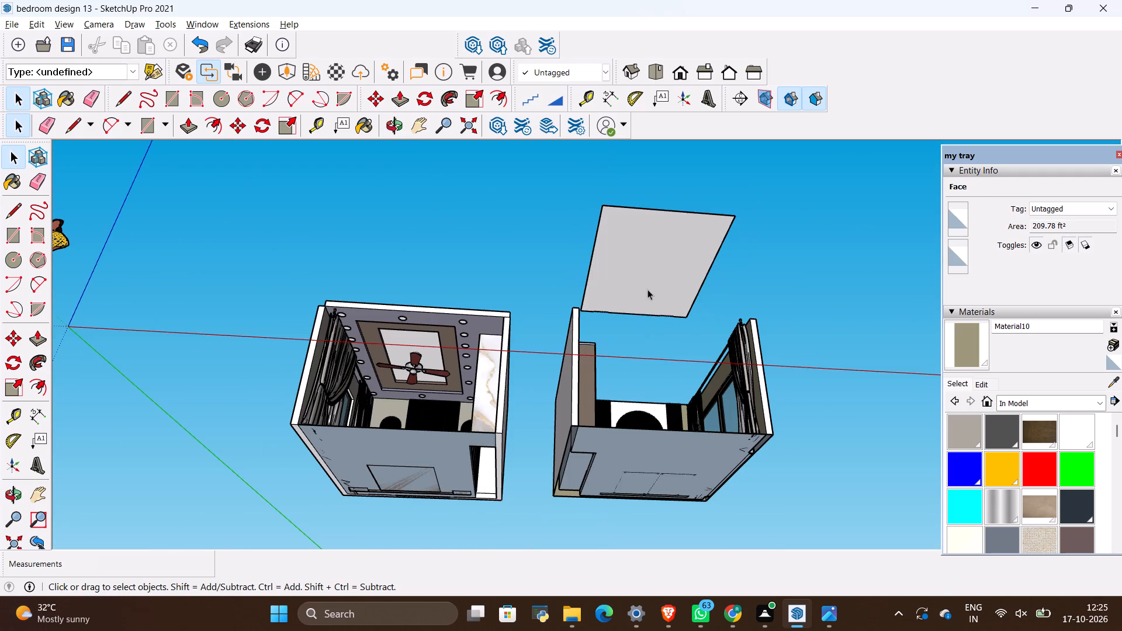
Offset the ceiling face's outline 2' inward inside the ceiling group.
double_click(654, 261)
scroll(651, 213, up, 4)
scroll(647, 286, down, 5)
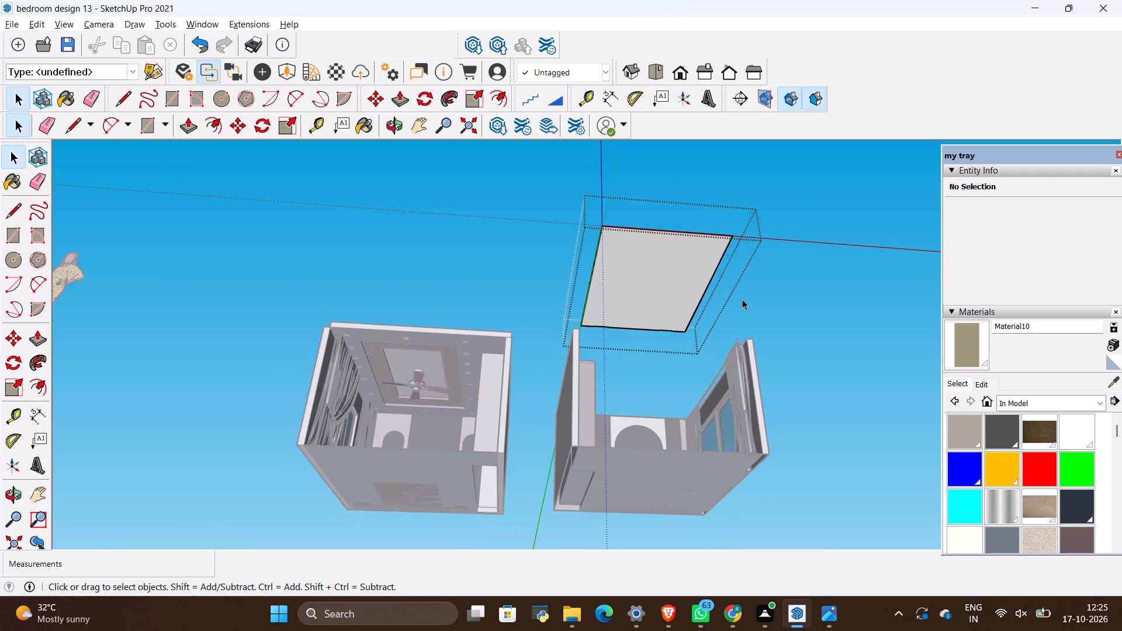
middle_drag(744, 299, 730, 339)
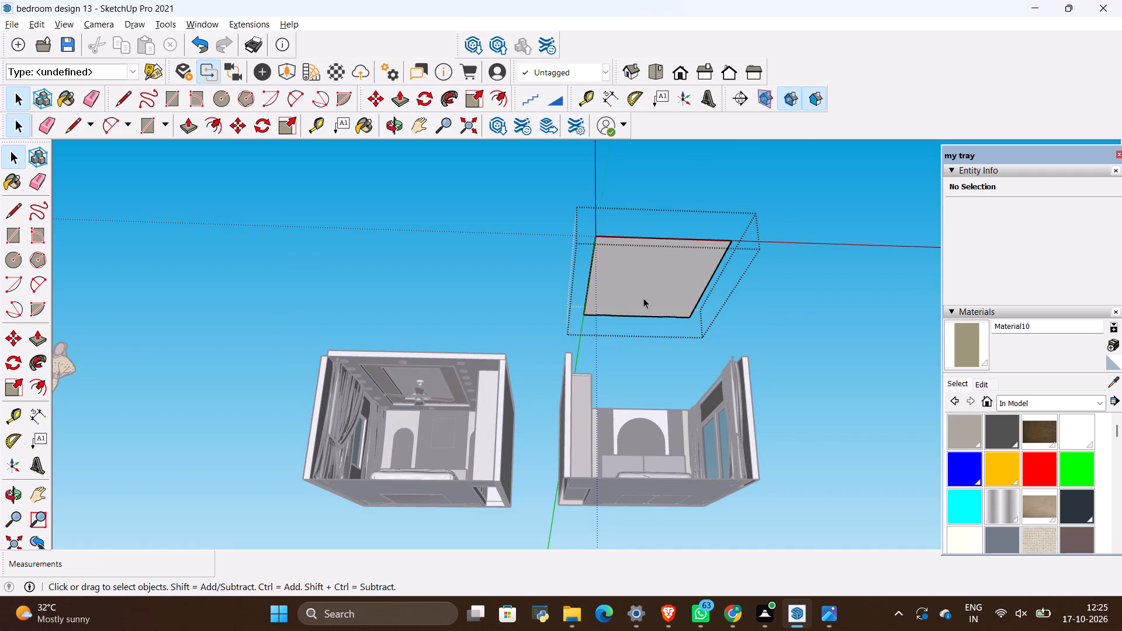
key(alt+Tab)
key(alt+Tab)
scroll(683, 248, up, 7)
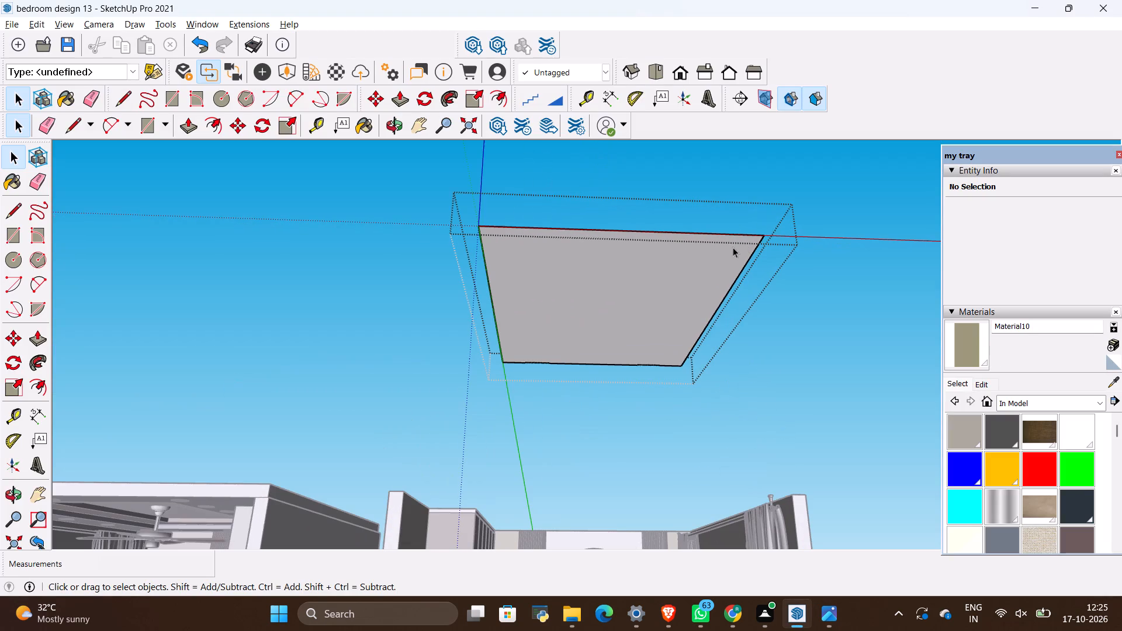
click(504, 97)
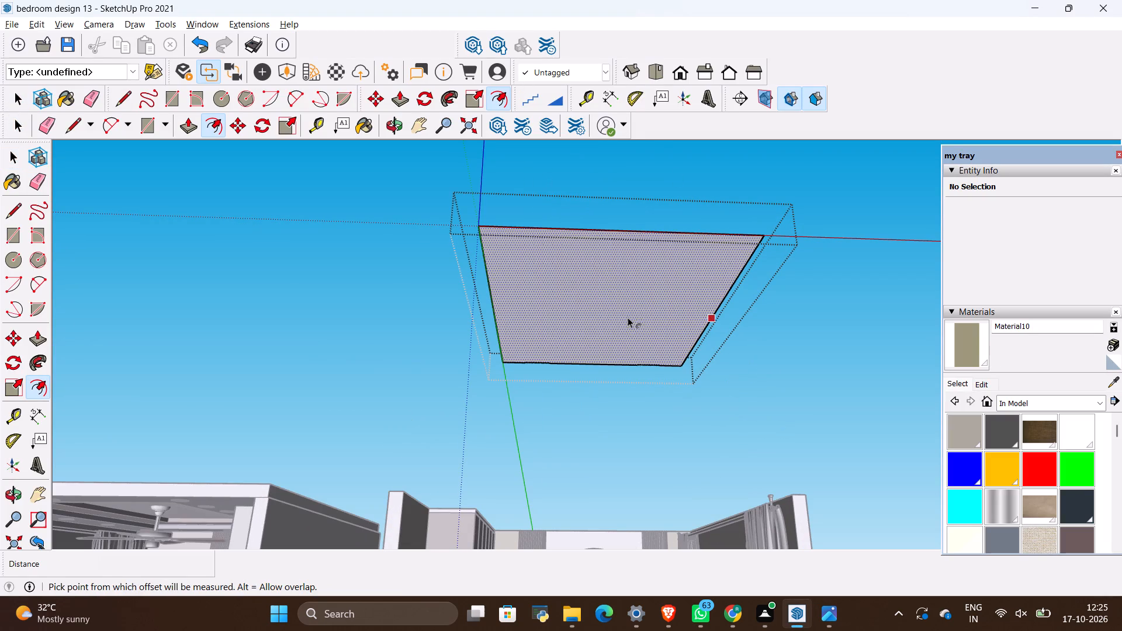
click(628, 318)
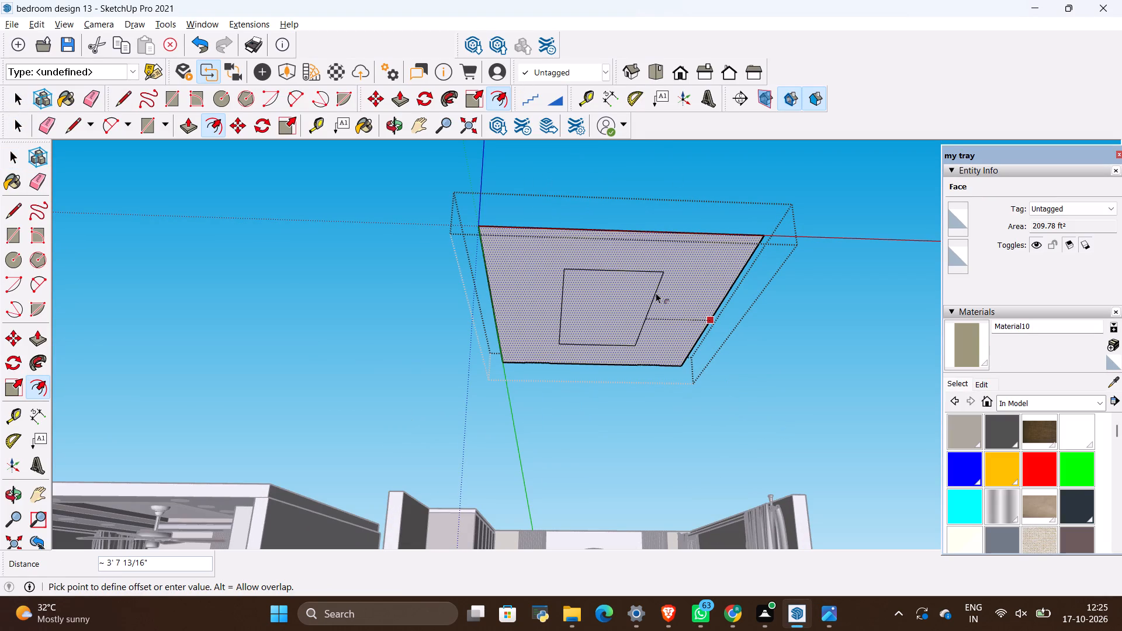
key(BackSpace)
text(2')
key(Return)
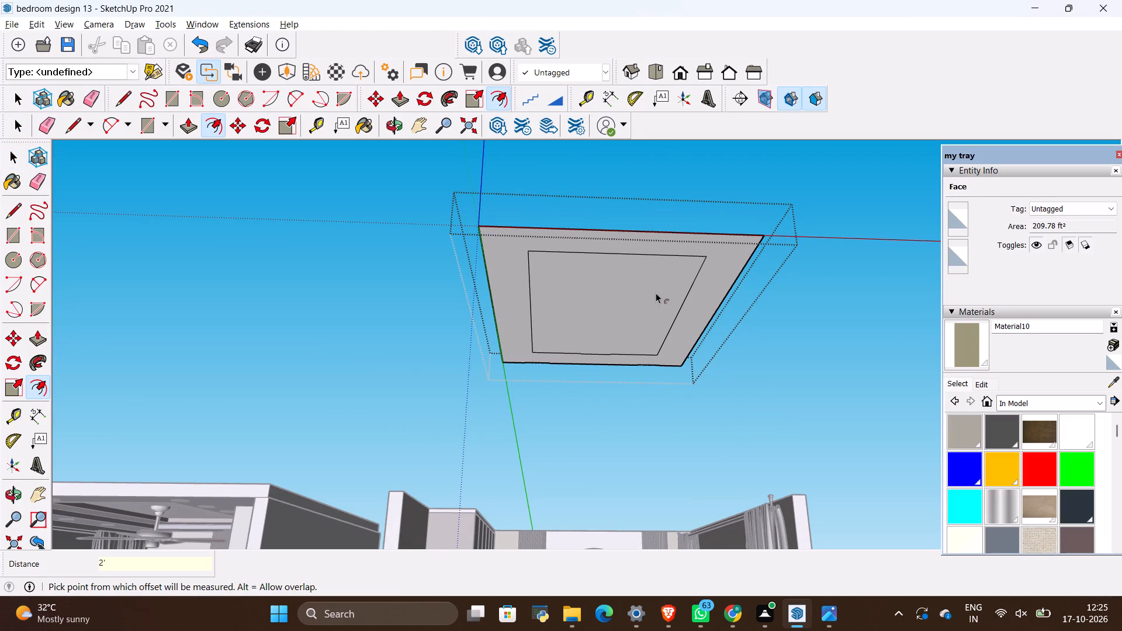
Offset the inner ceiling rectangle another 1'6" inward.
key(Escape)
click(617, 290)
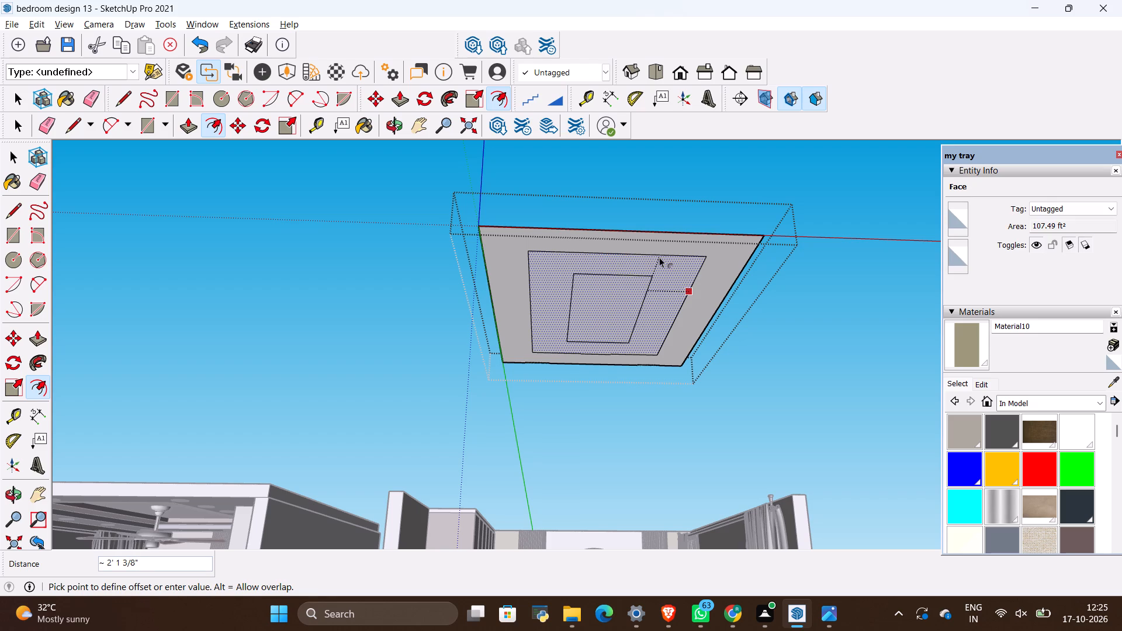
key(BackSpace)
text(1'6)
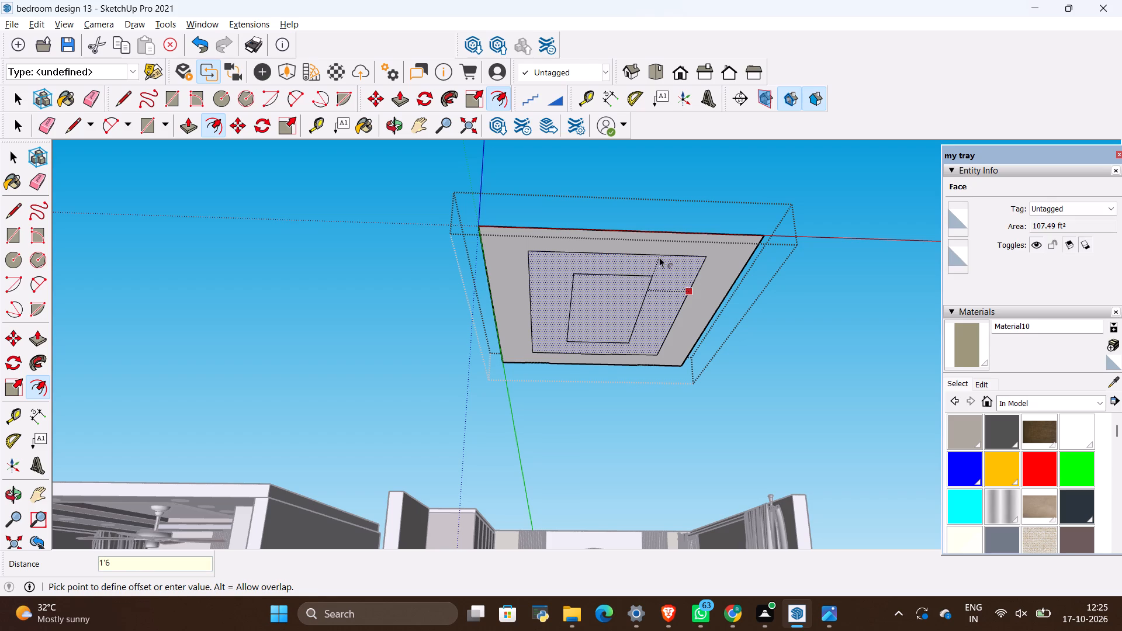
key(shift+quotedbl)
key(Return)
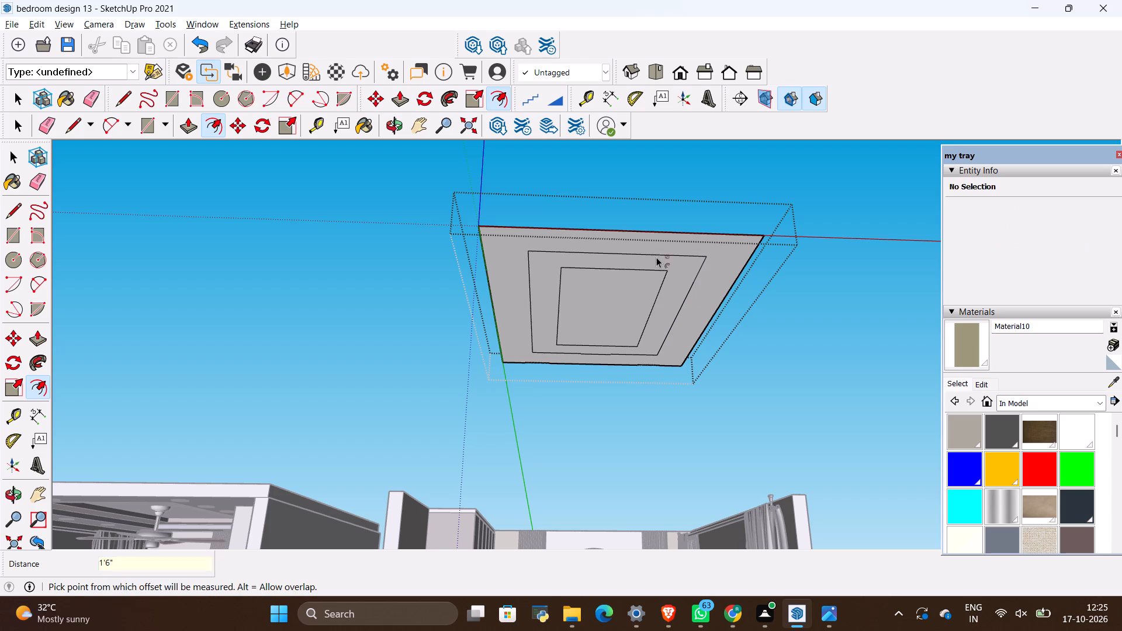
Extrude the ceiling's outer border 6" downward with Push/Pull.
key(space)
click(646, 258)
scroll(641, 339, down, 6)
middle_drag(645, 375, 646, 304)
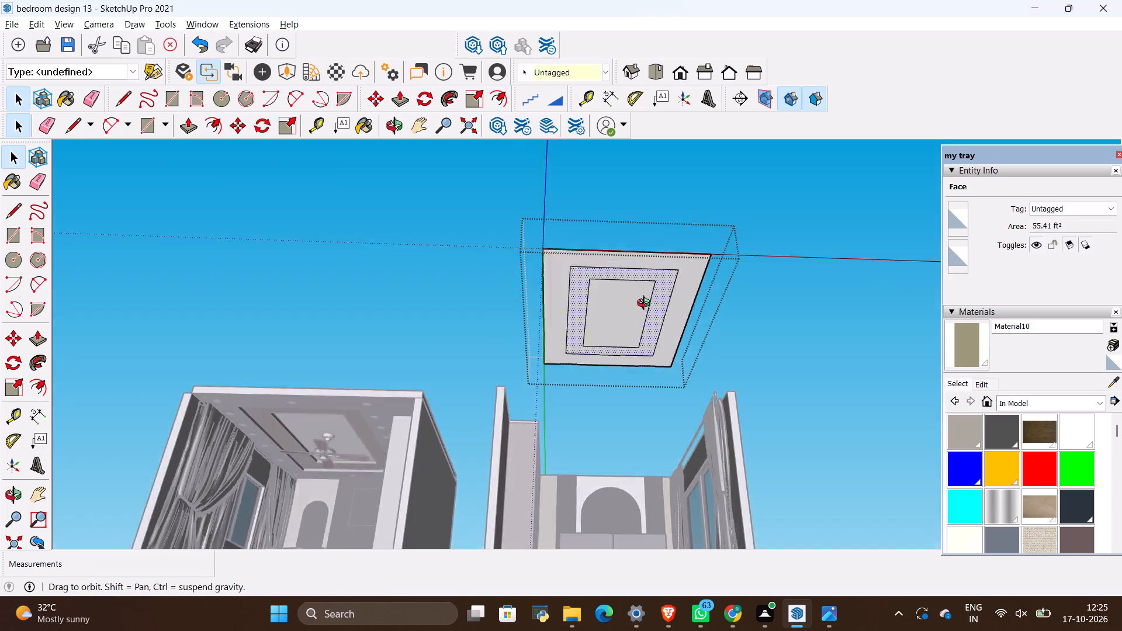
middle_drag(646, 304, 638, 279)
scroll(688, 245, up, 8)
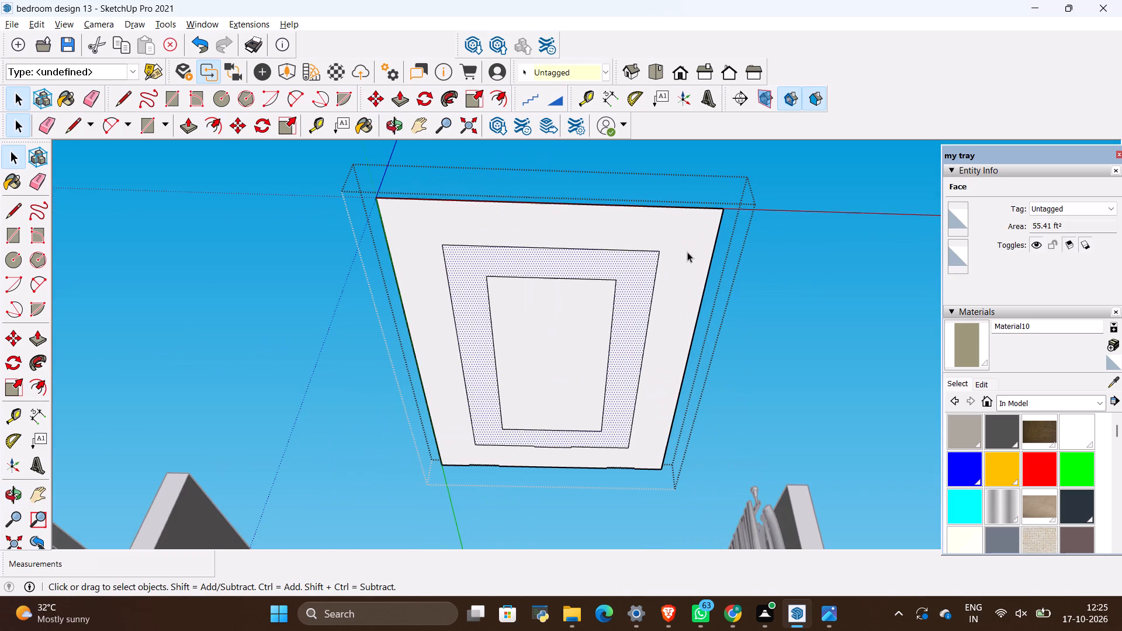
key(p)
click(687, 252)
key(Escape)
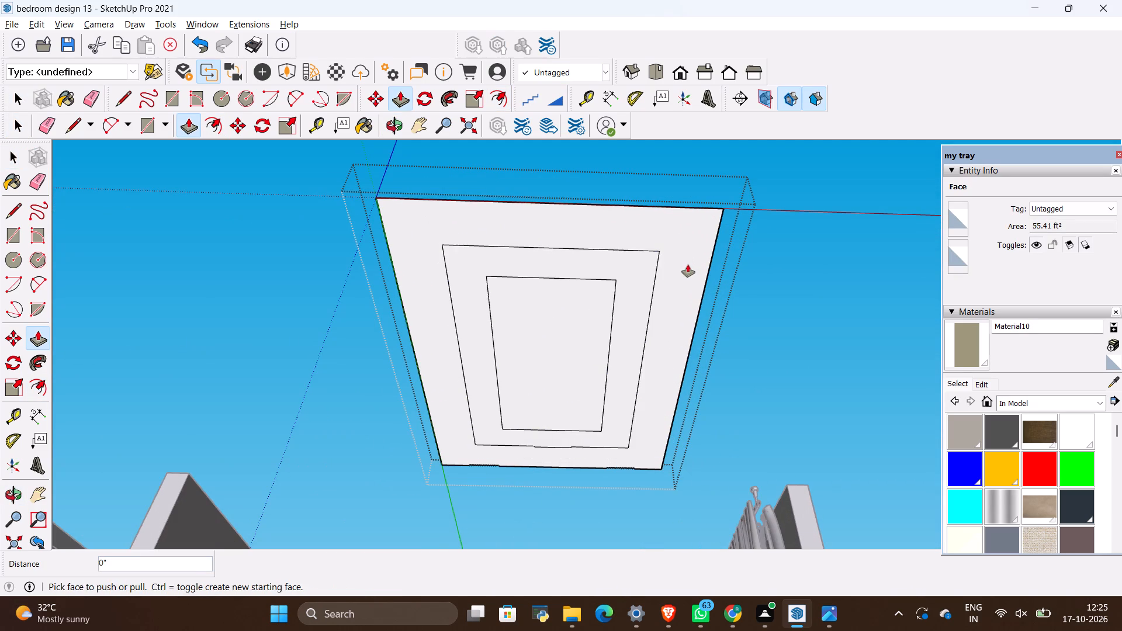
key(space)
click(688, 263)
key(p)
click(688, 263)
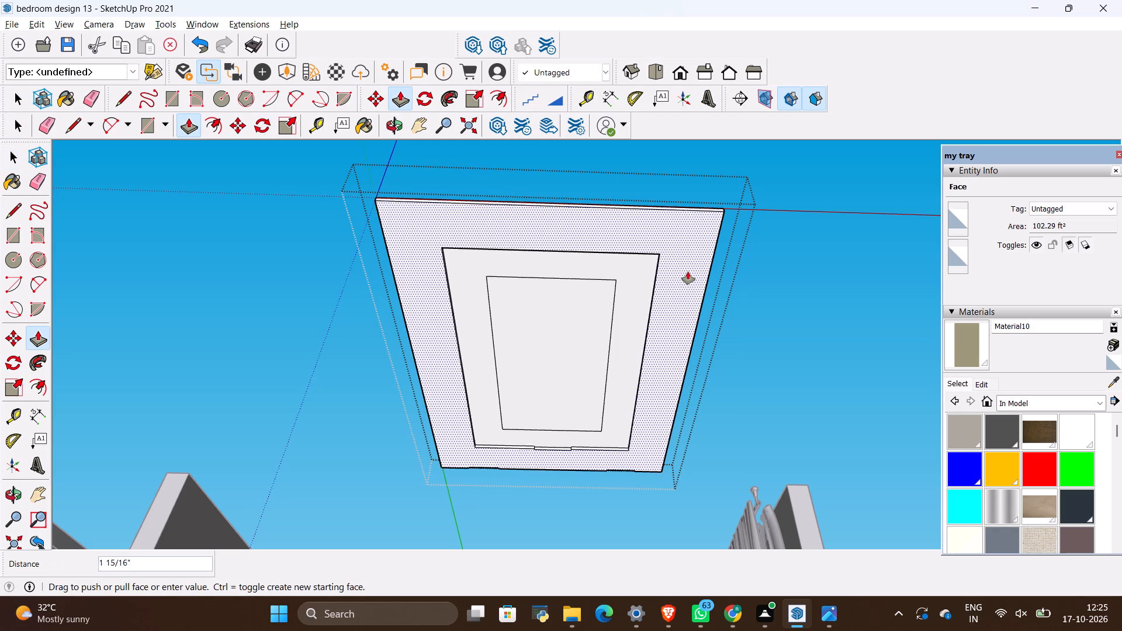
key(BackSpace)
key(6)
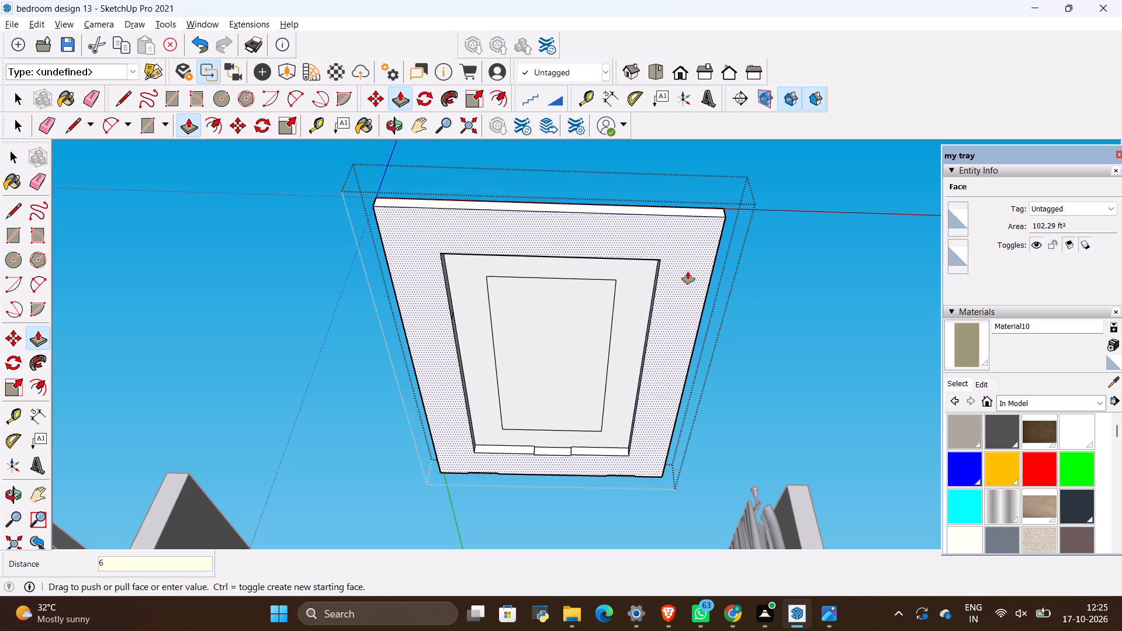
key(shift+quotedbl)
key(Return)
Extrude the middle ring between the two offset rectangles 3" downward with Push/Pull.
scroll(659, 295, up, 1)
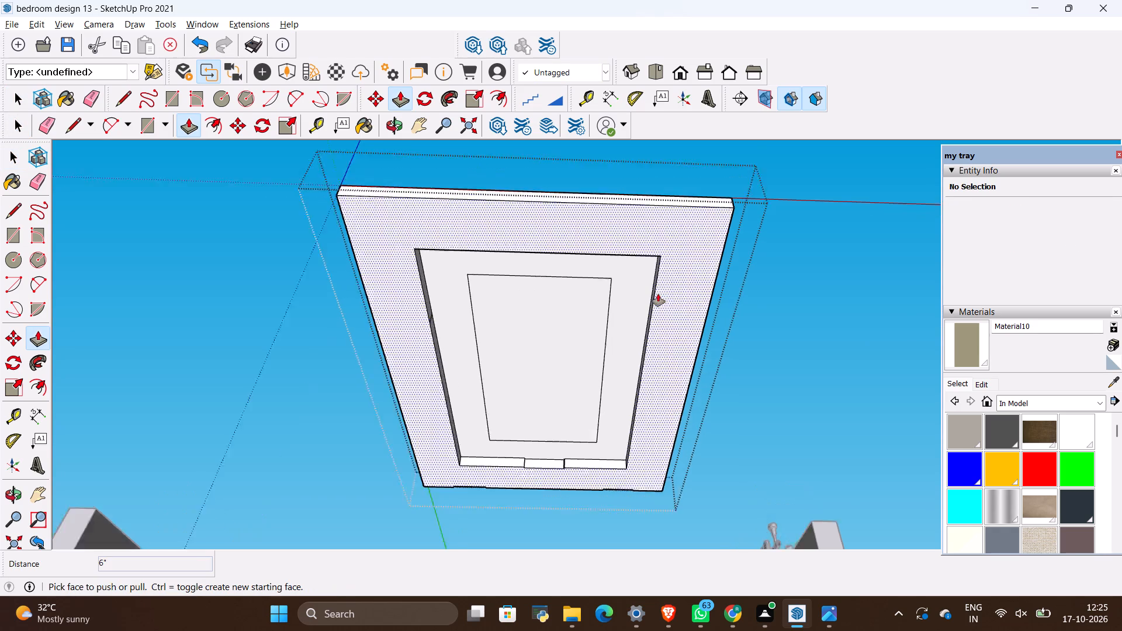
scroll(658, 294, up, 5)
click(636, 295)
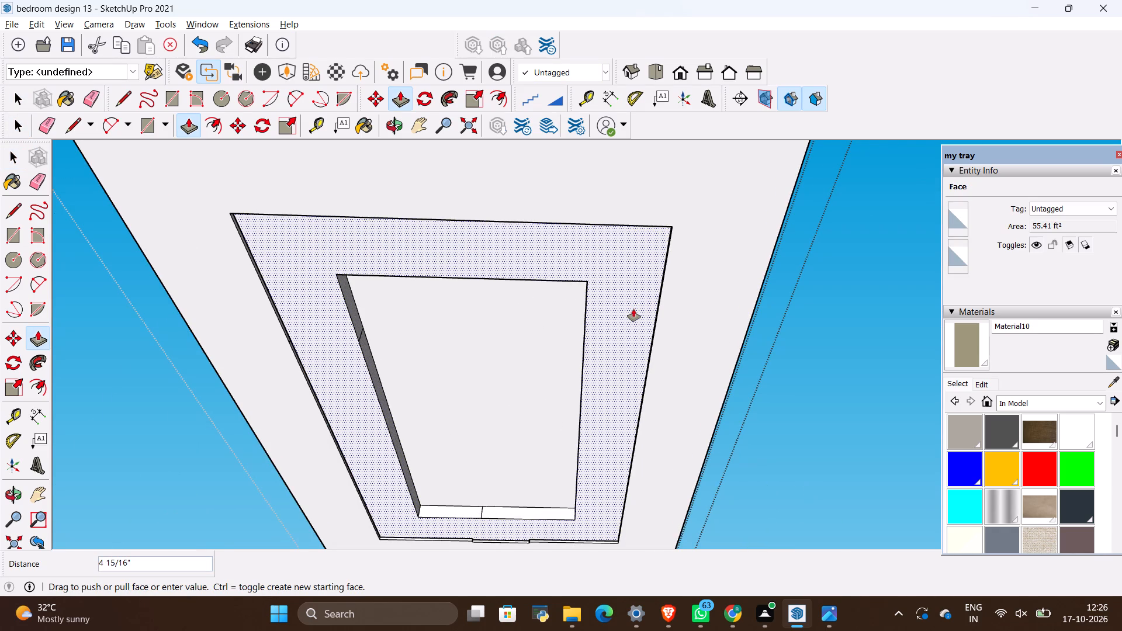
key(BackSpace)
text(3")
key(Return)
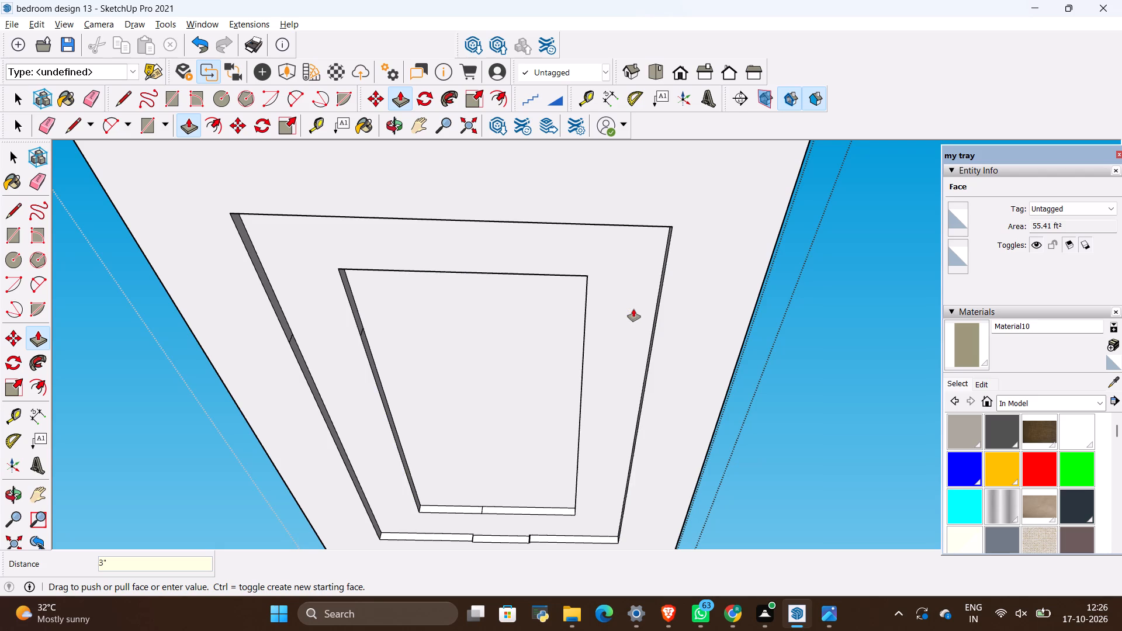
Push the notched section of the outer recess's short side face flush with the adjoining section.
key(e)
scroll(635, 302, up, 1)
scroll(635, 302, down, 6)
scroll(546, 446, up, 8)
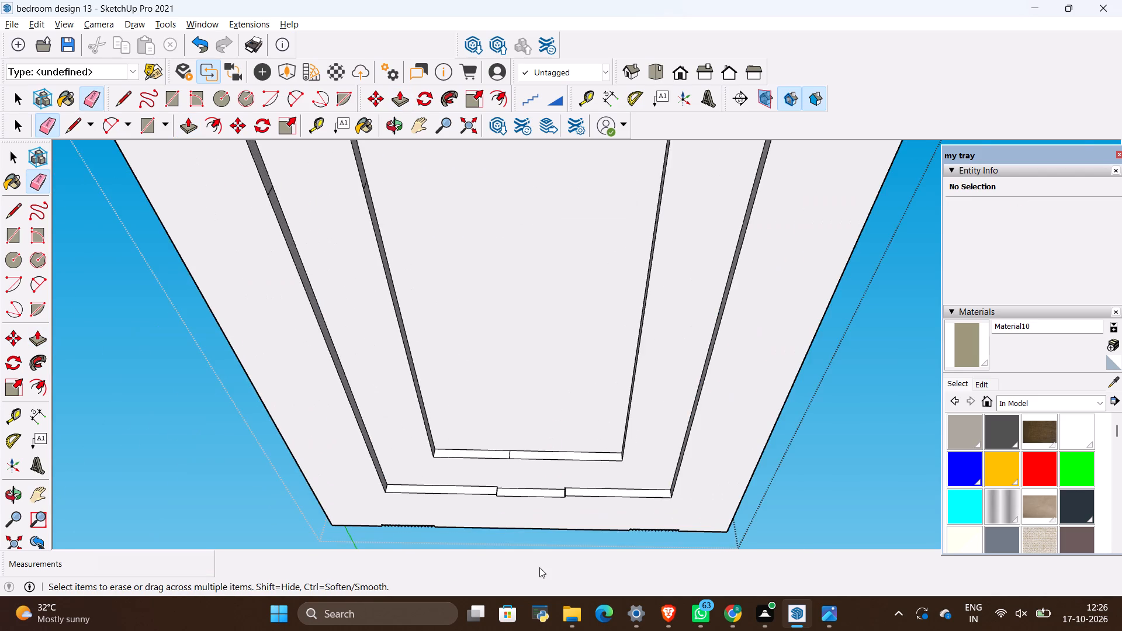
scroll(539, 567, up, 12)
scroll(553, 511, up, 3)
scroll(631, 432, up, 9)
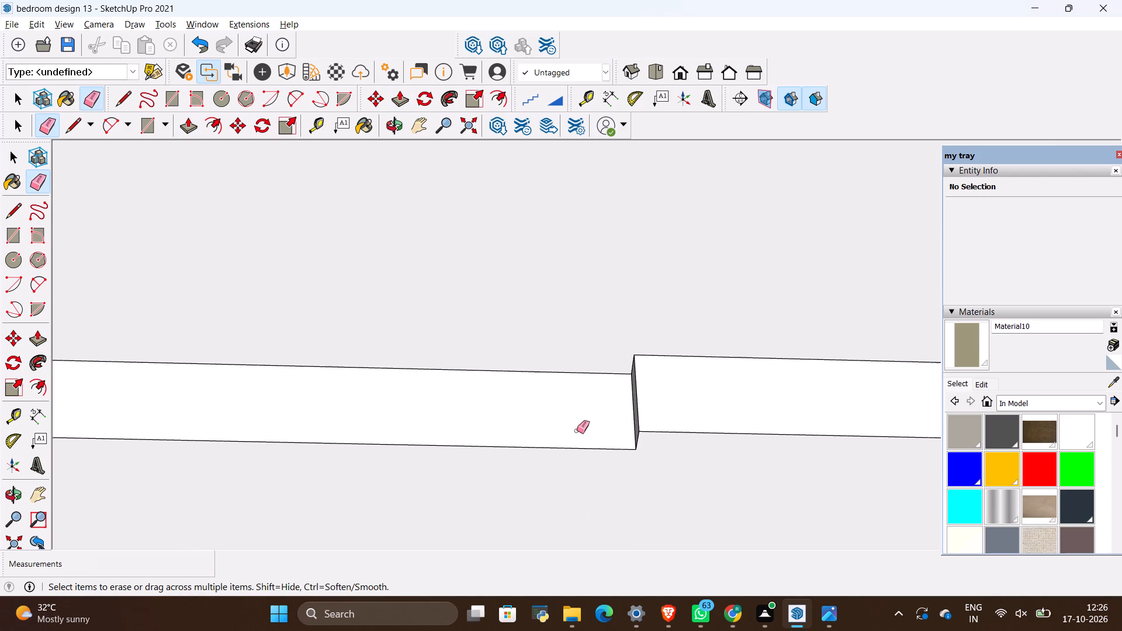
key(space)
text(p)
click(588, 427)
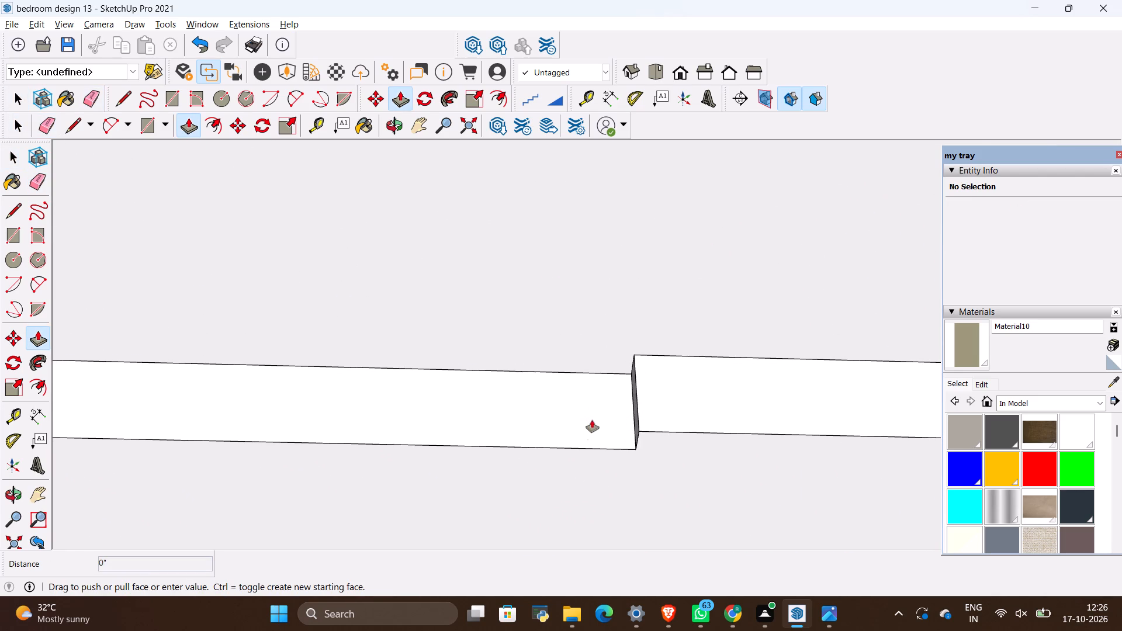
click(676, 412)
Erase the leftover dividing edges on the short side faces of the outer and inner ceiling recesses.
key(e)
drag(649, 411, 627, 412)
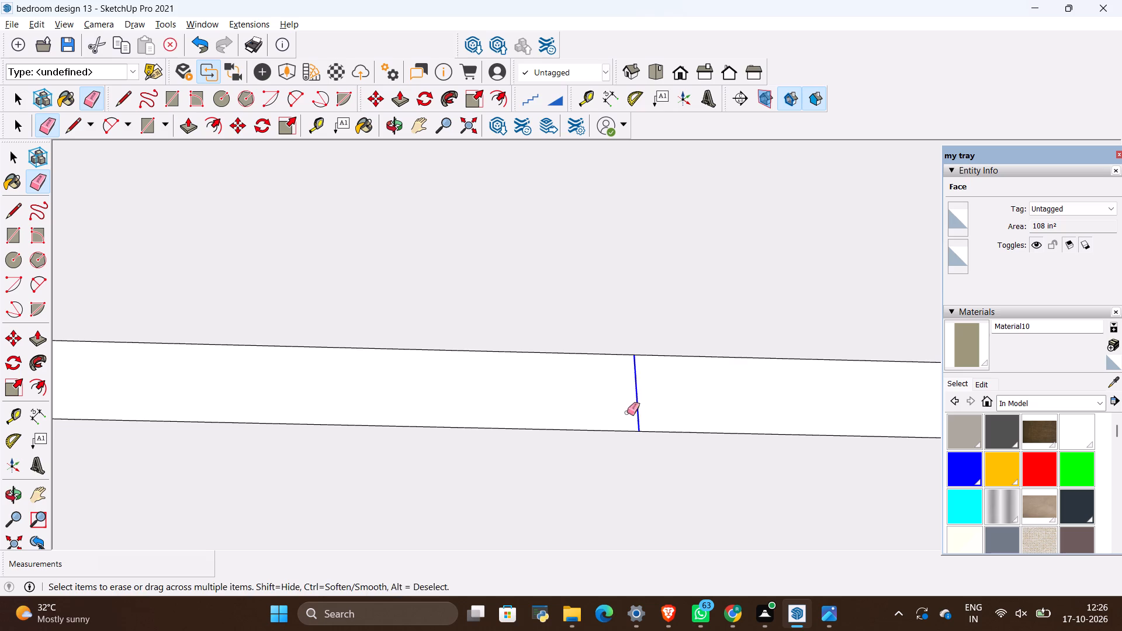
drag(627, 412, 625, 415)
scroll(793, 442, down, 12)
scroll(376, 423, up, 4)
drag(524, 390, 544, 396)
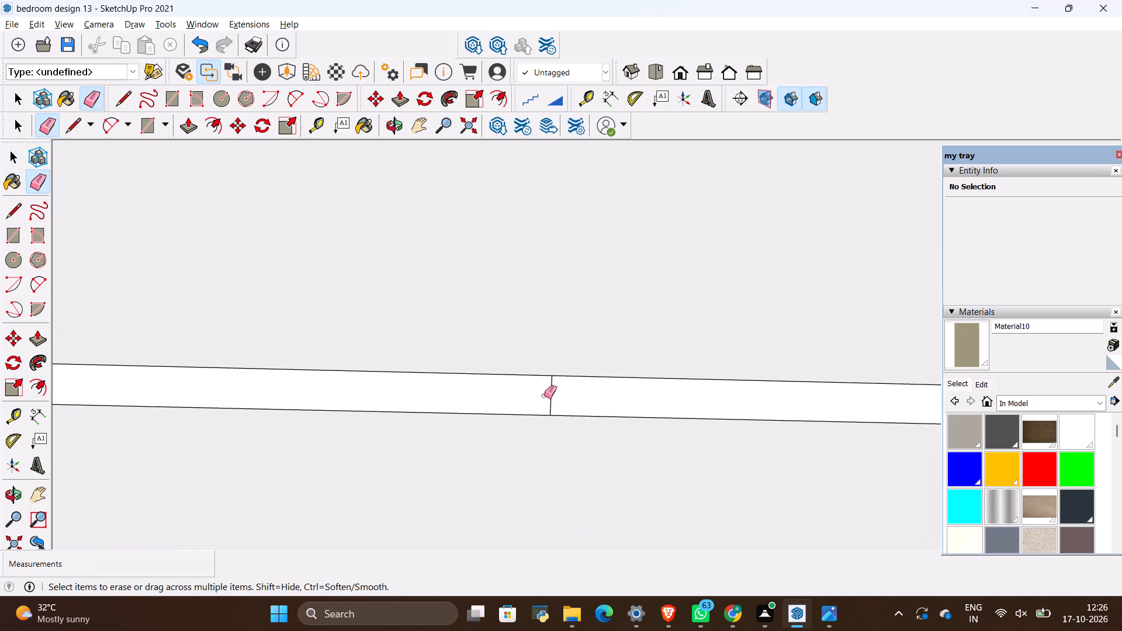
drag(544, 396, 555, 399)
scroll(539, 462, down, 5)
drag(609, 263, 595, 265)
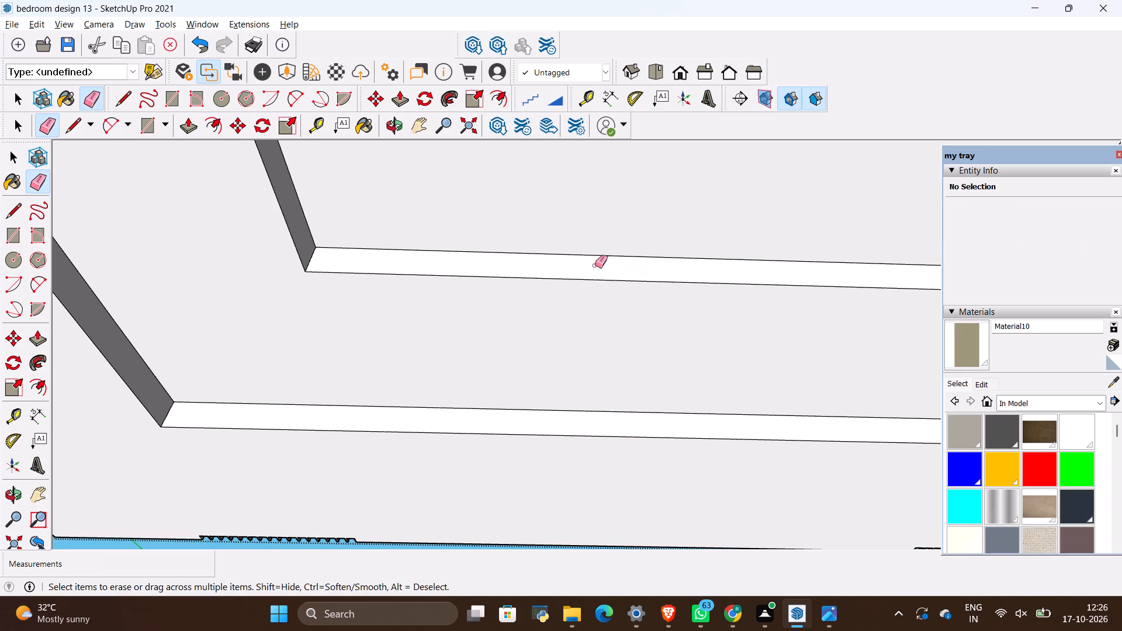
Close the ceiling group and examine the stepped ceiling from below alongside the reference room.
scroll(606, 387, down, 18)
middle_drag(676, 325, 686, 458)
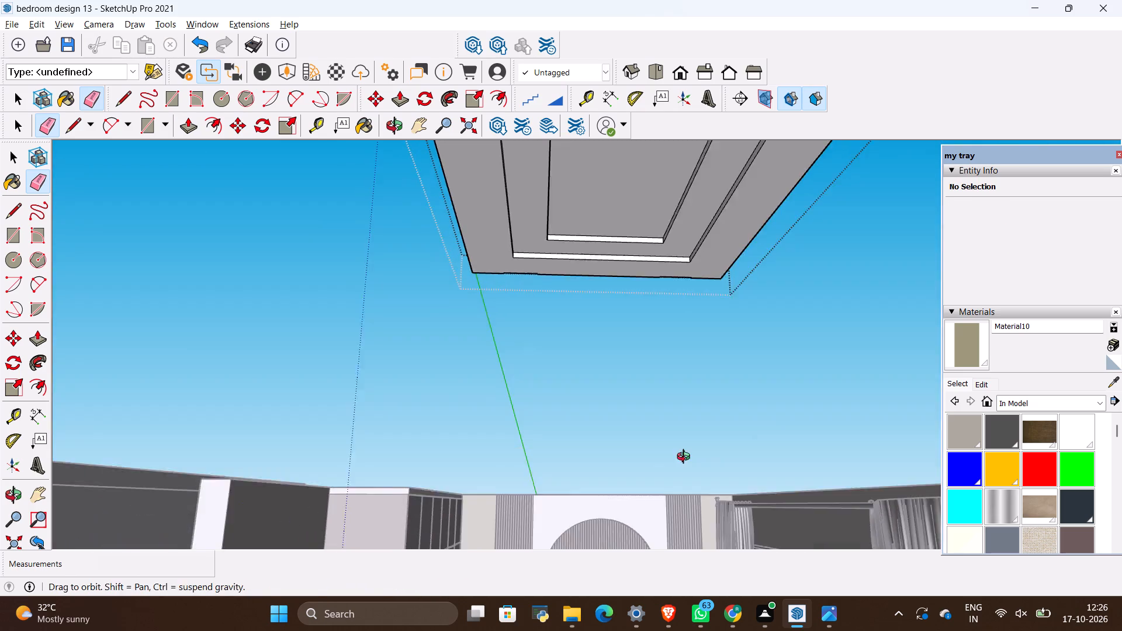
middle_drag(686, 458, 687, 459)
scroll(691, 448, down, 11)
middle_drag(718, 272, 715, 205)
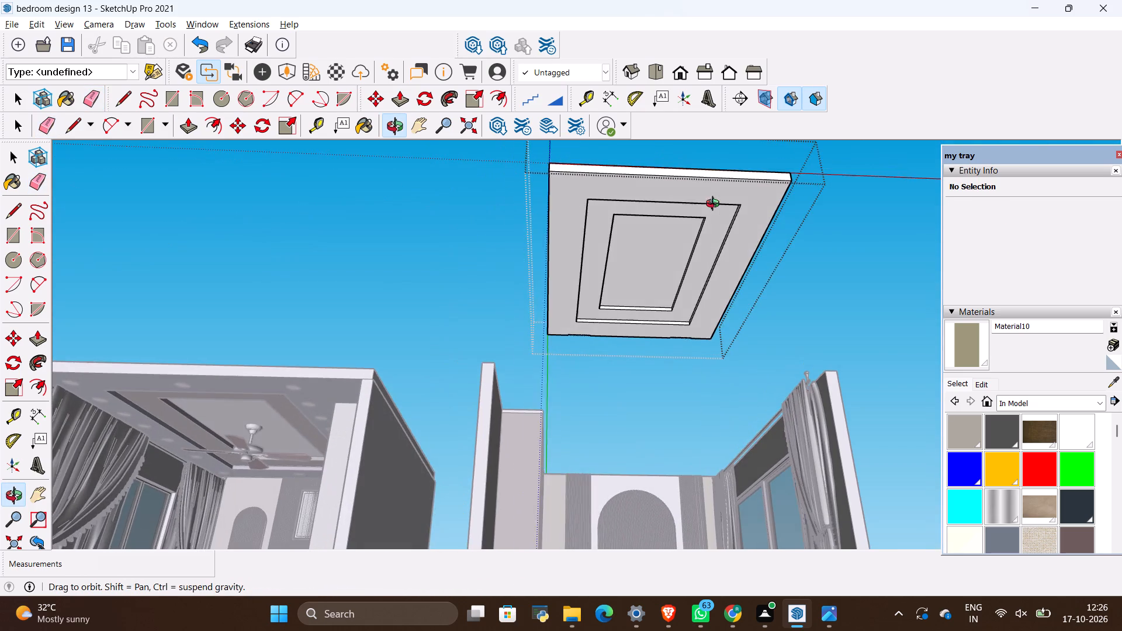
middle_drag(715, 205, 715, 206)
scroll(739, 320, down, 6)
scroll(258, 307, down, 5)
key(space)
click(435, 306)
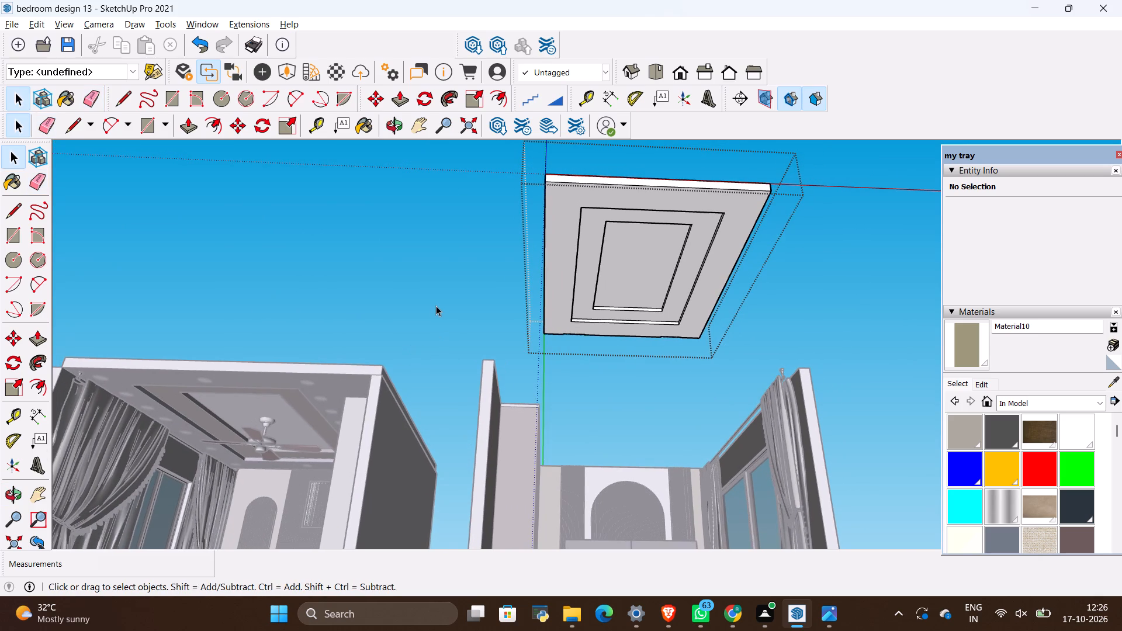
scroll(436, 306, down, 6)
scroll(614, 153, up, 16)
scroll(637, 202, up, 1)
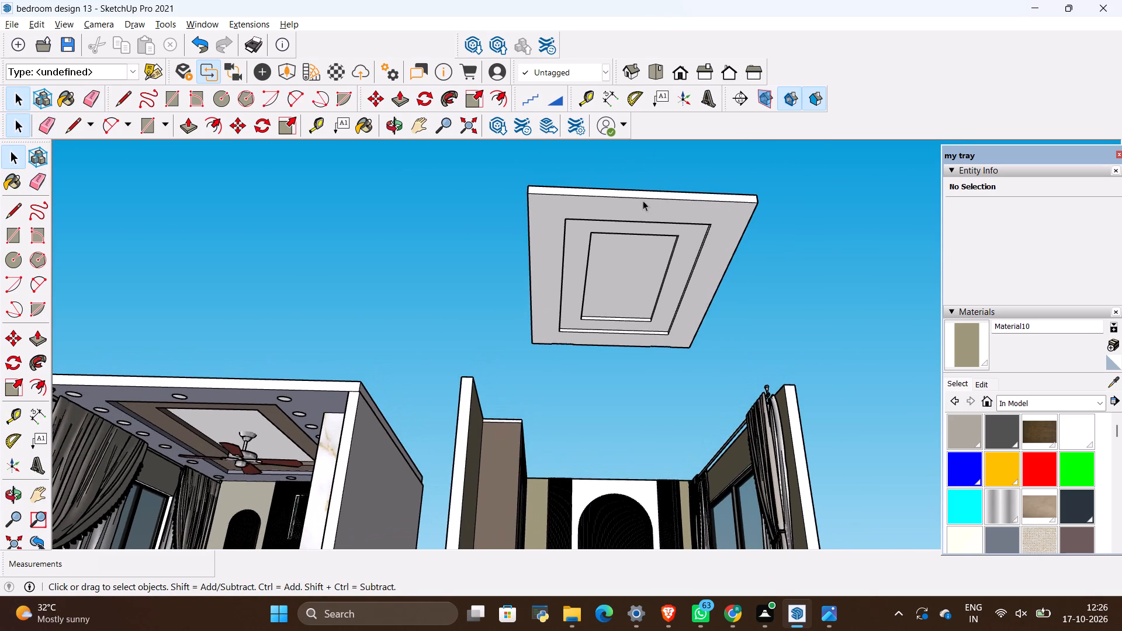
scroll(795, 174, up, 7)
scroll(722, 226, down, 6)
middle_drag(629, 297, 659, 196)
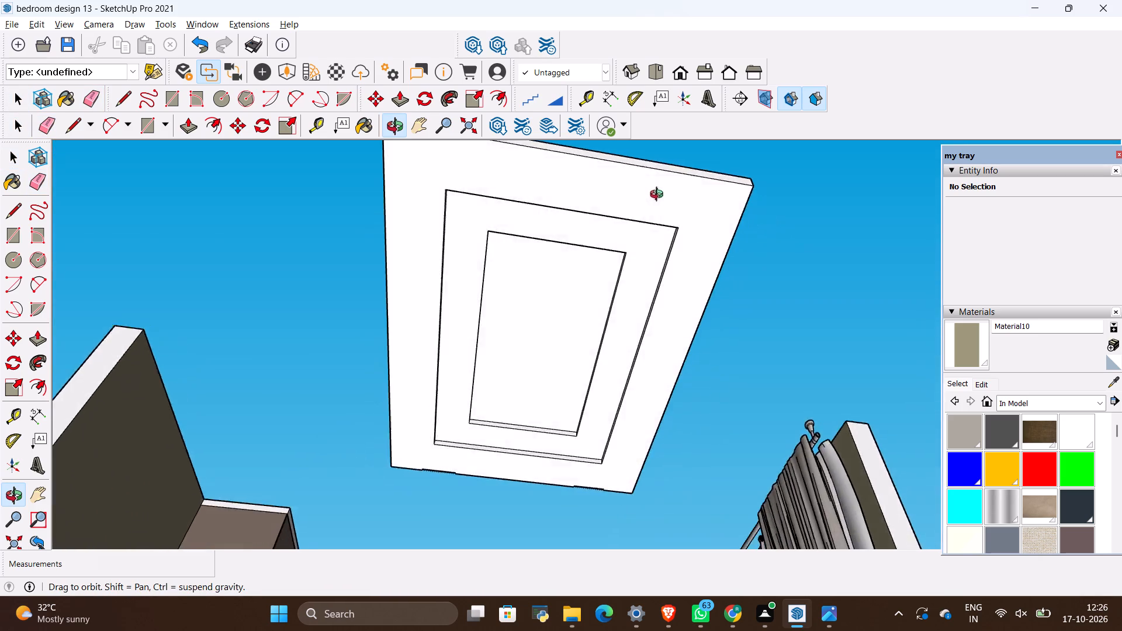
middle_drag(659, 196, 618, 254)
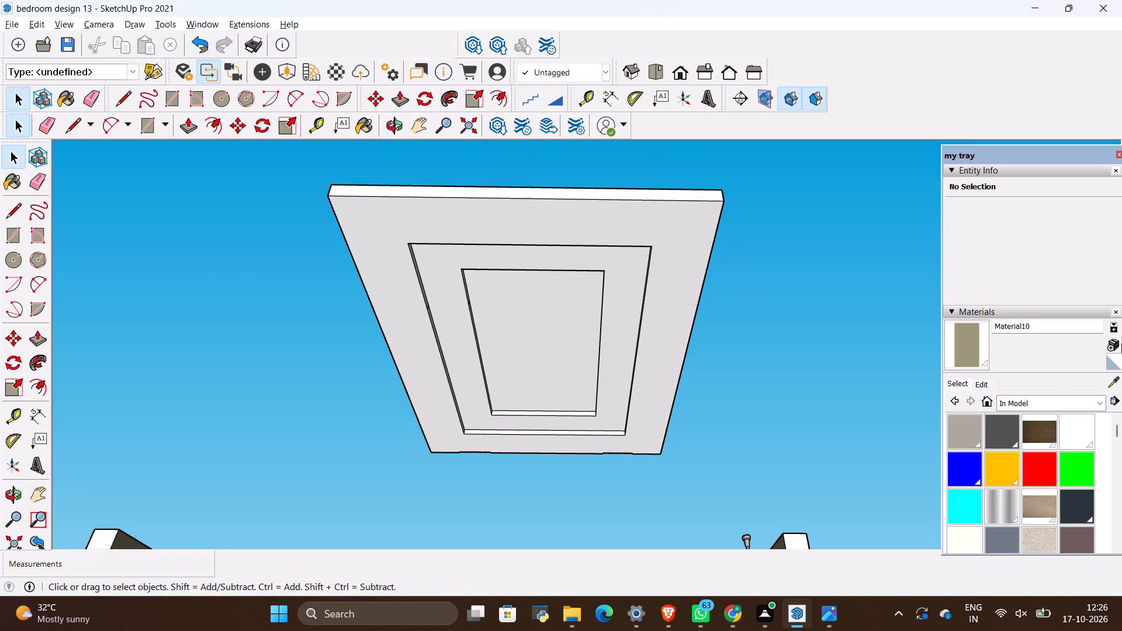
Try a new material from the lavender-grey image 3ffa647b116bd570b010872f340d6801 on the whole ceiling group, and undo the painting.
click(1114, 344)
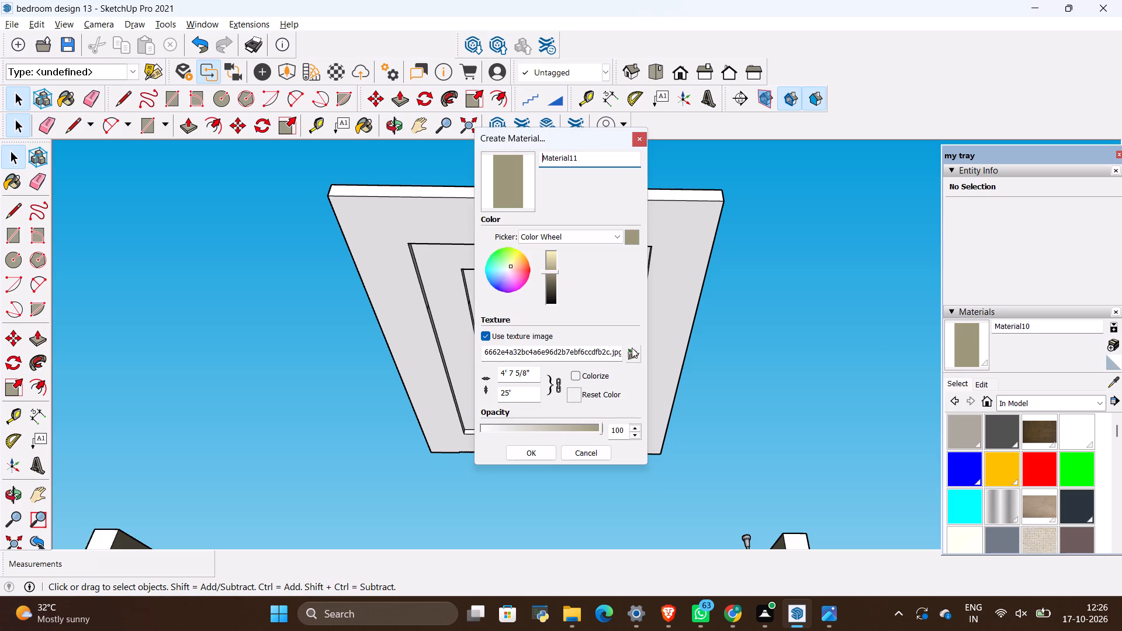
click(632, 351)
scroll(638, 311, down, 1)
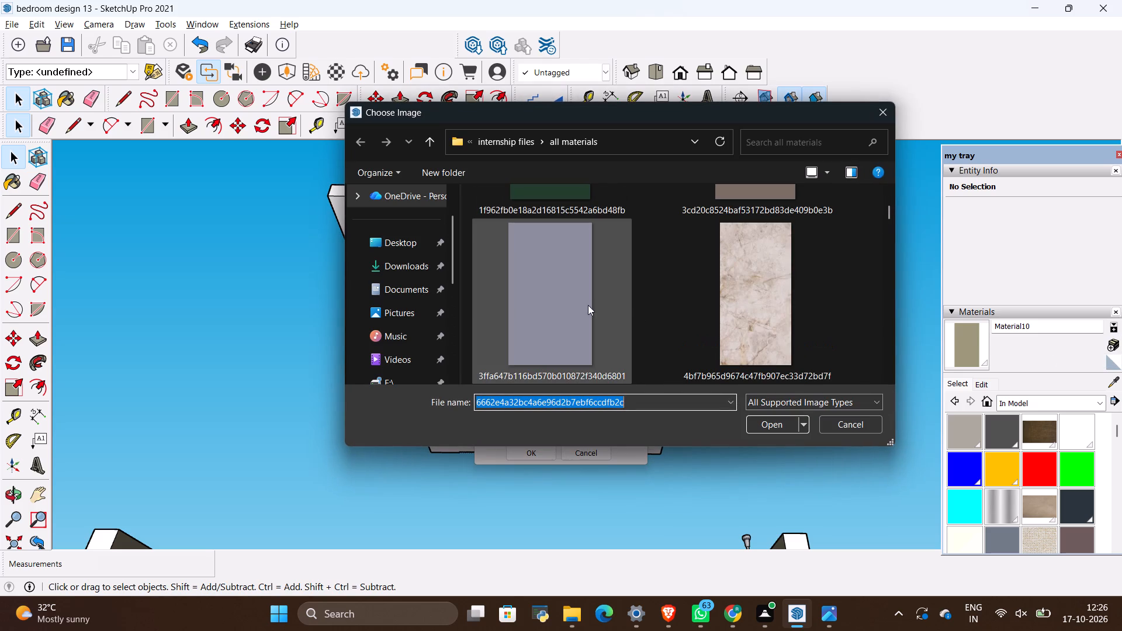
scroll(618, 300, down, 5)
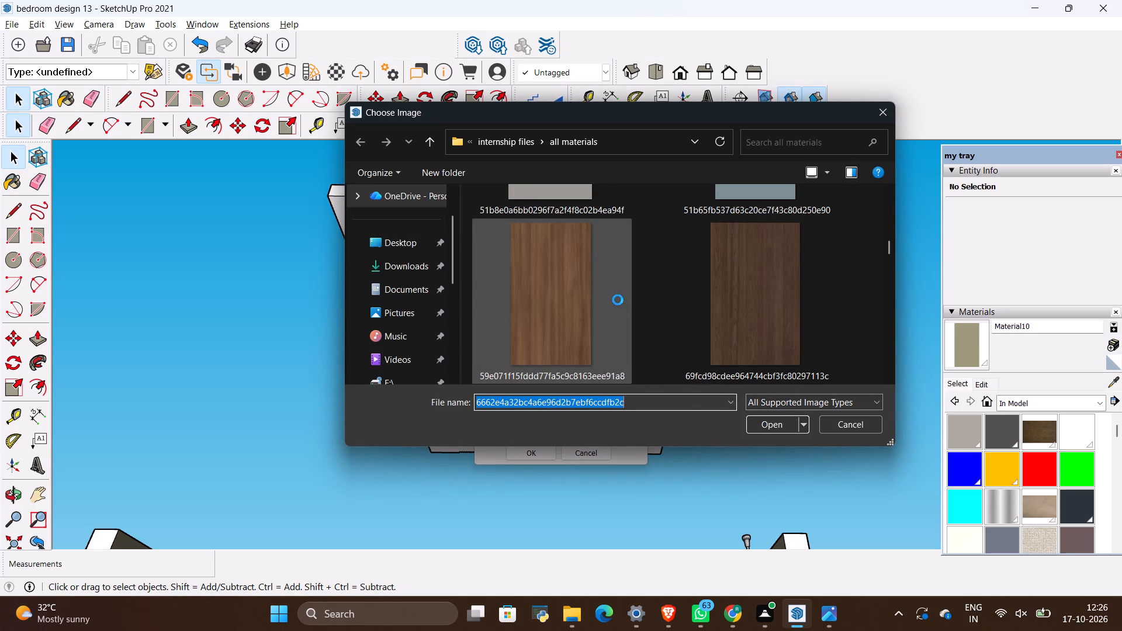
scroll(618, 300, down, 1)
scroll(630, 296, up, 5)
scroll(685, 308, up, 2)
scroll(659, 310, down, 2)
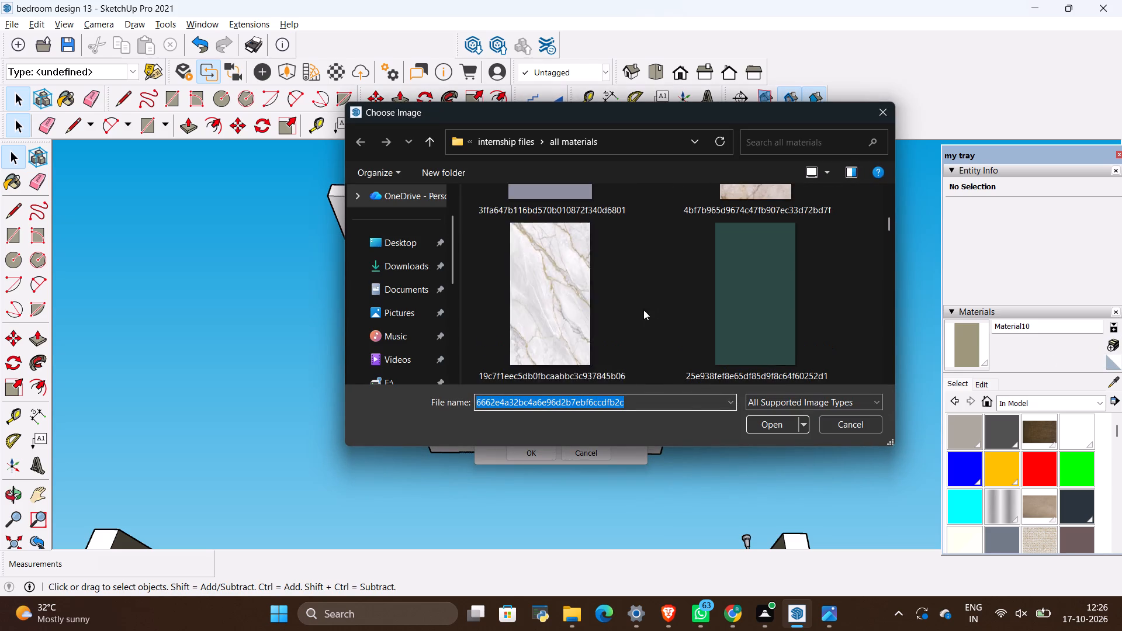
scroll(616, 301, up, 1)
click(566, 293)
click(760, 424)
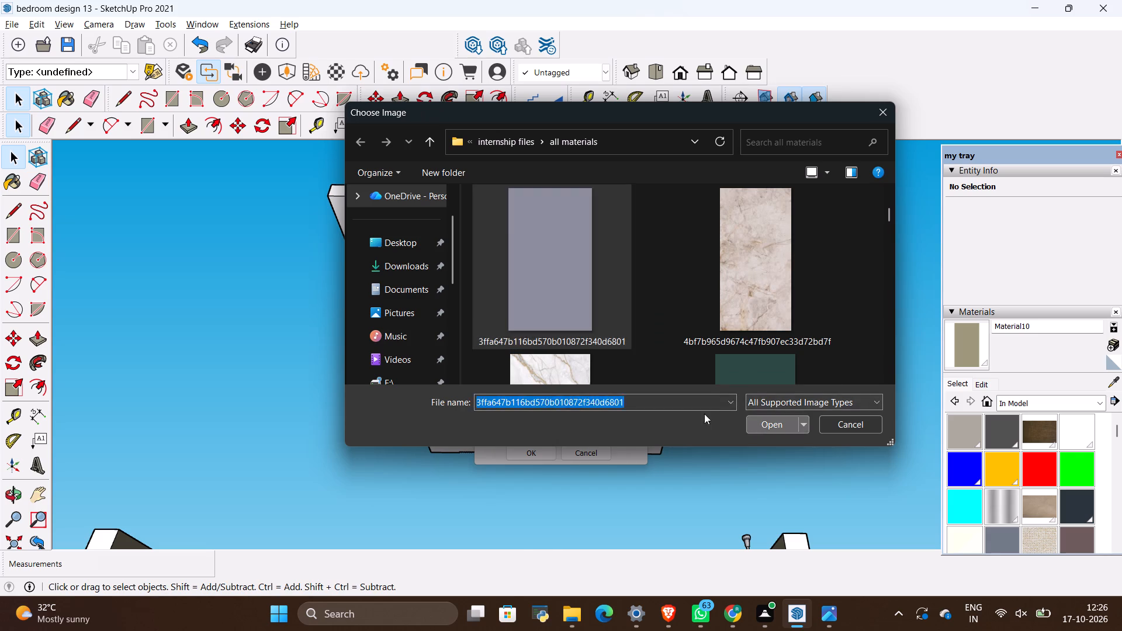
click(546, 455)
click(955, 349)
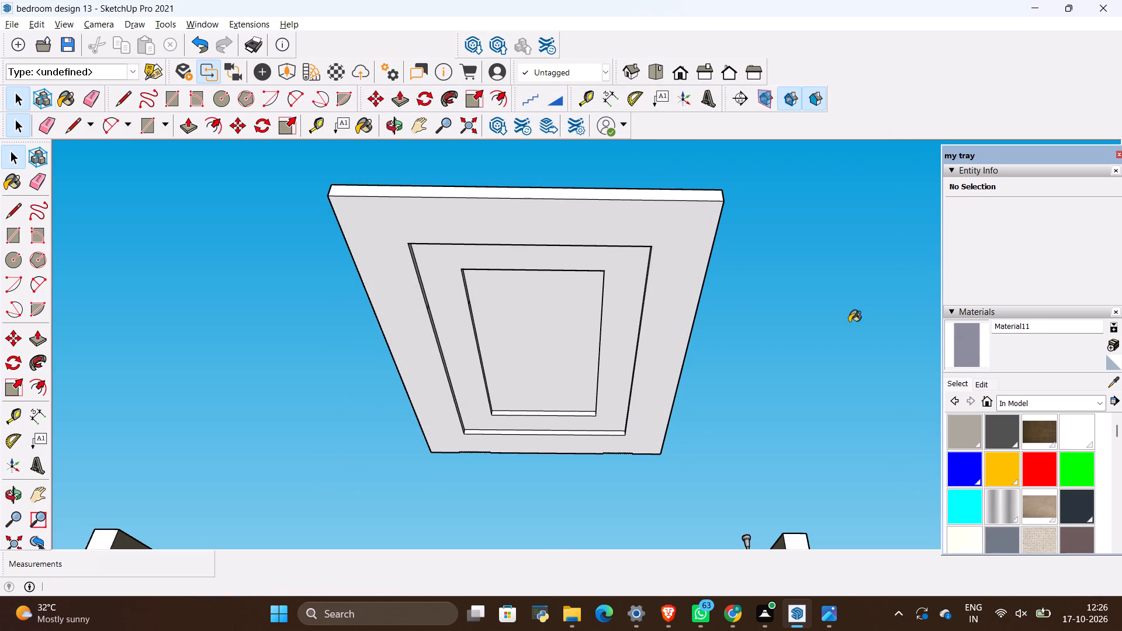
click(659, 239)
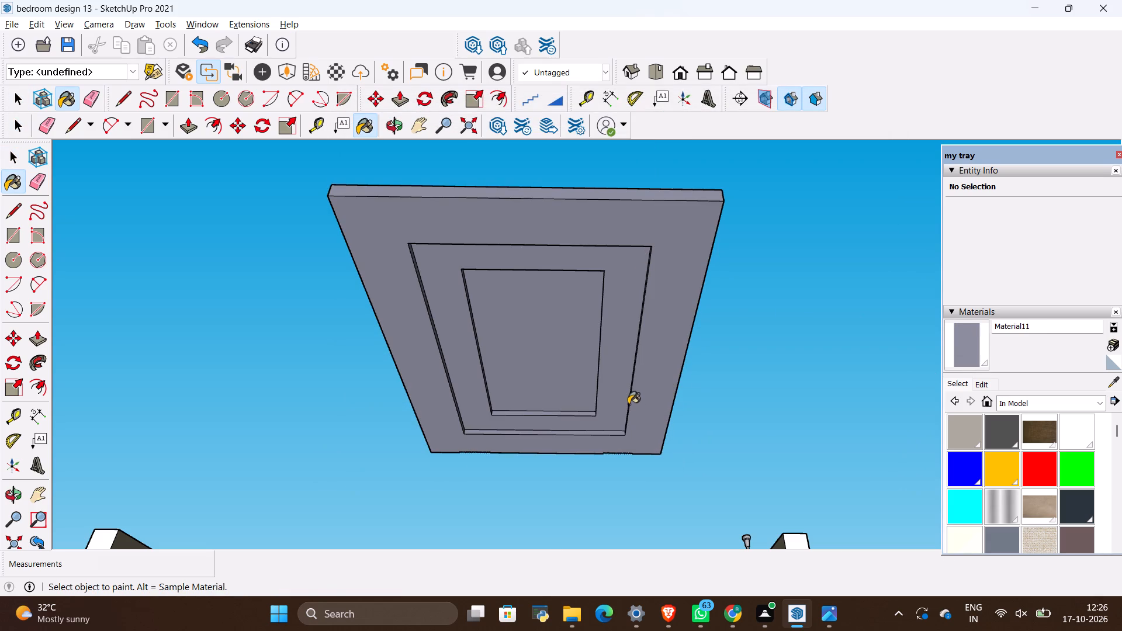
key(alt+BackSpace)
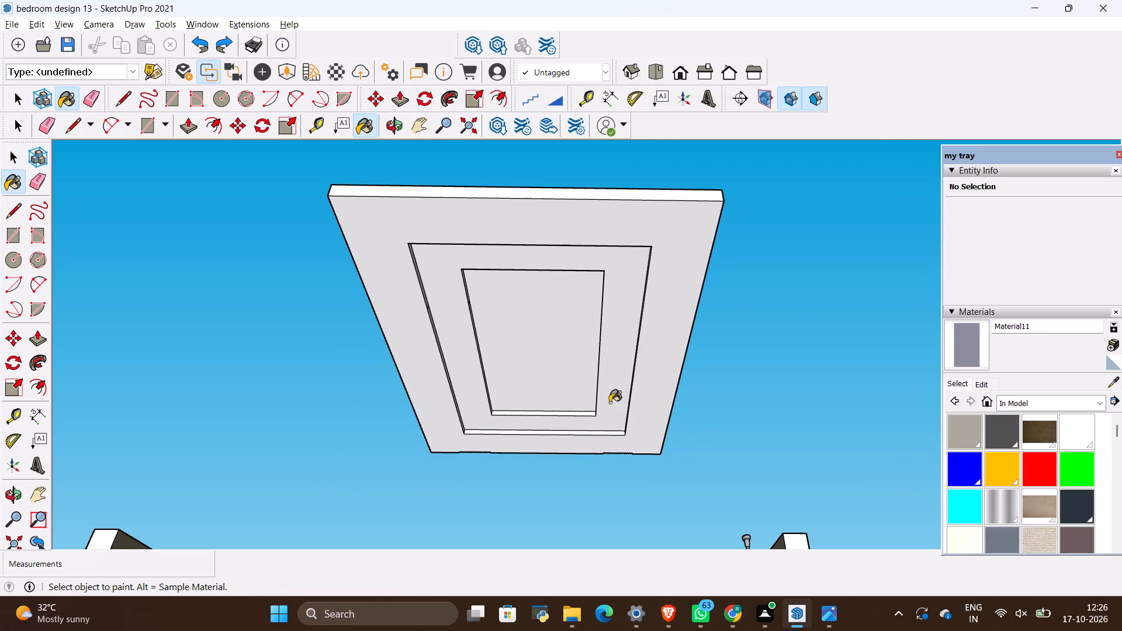
Create a new material using the grey-green texture image aa57598ef4a51439e6f0c614f40580fa from the all materials folder.
click(1116, 339)
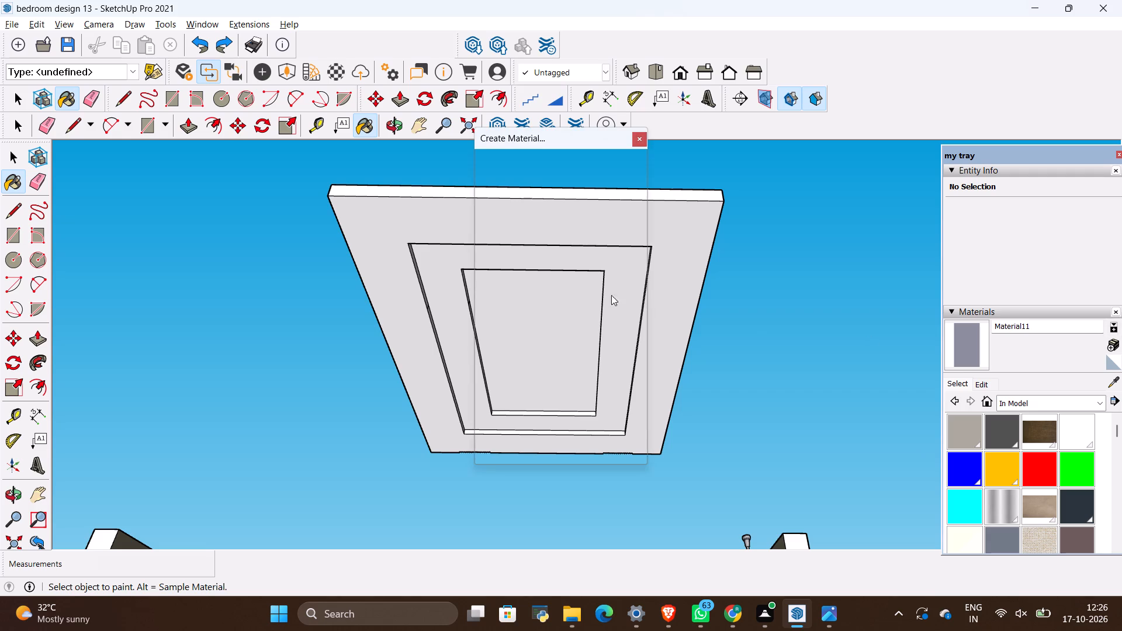
scroll(586, 291, up, 1)
click(635, 352)
scroll(576, 299, down, 5)
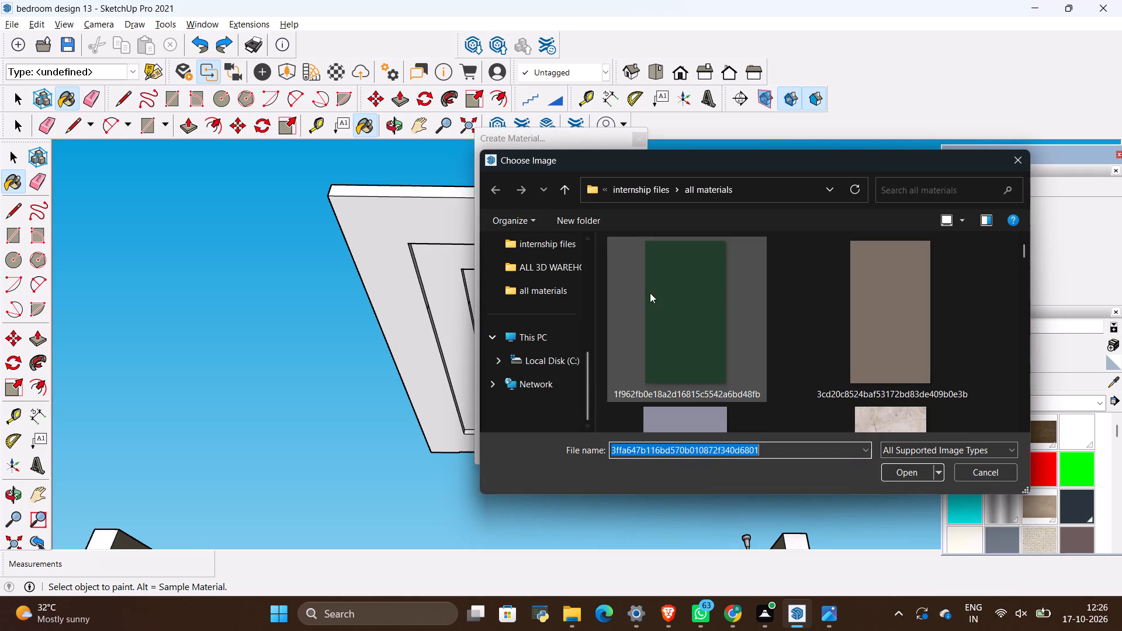
scroll(666, 293, down, 4)
scroll(712, 317, down, 3)
scroll(844, 354, down, 2)
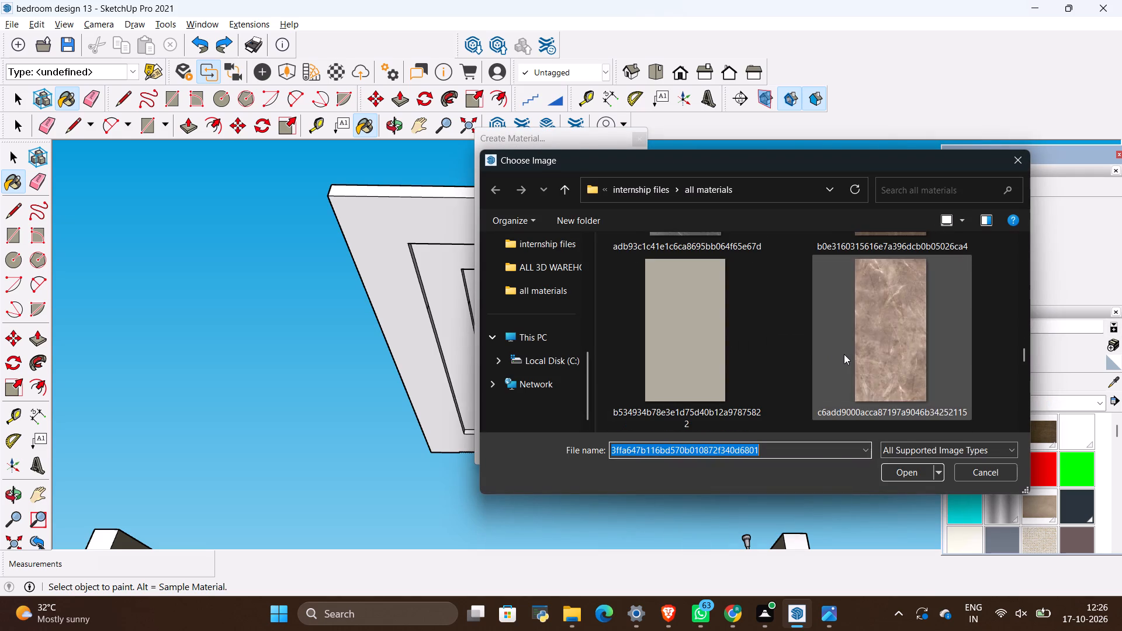
scroll(844, 354, up, 2)
click(880, 348)
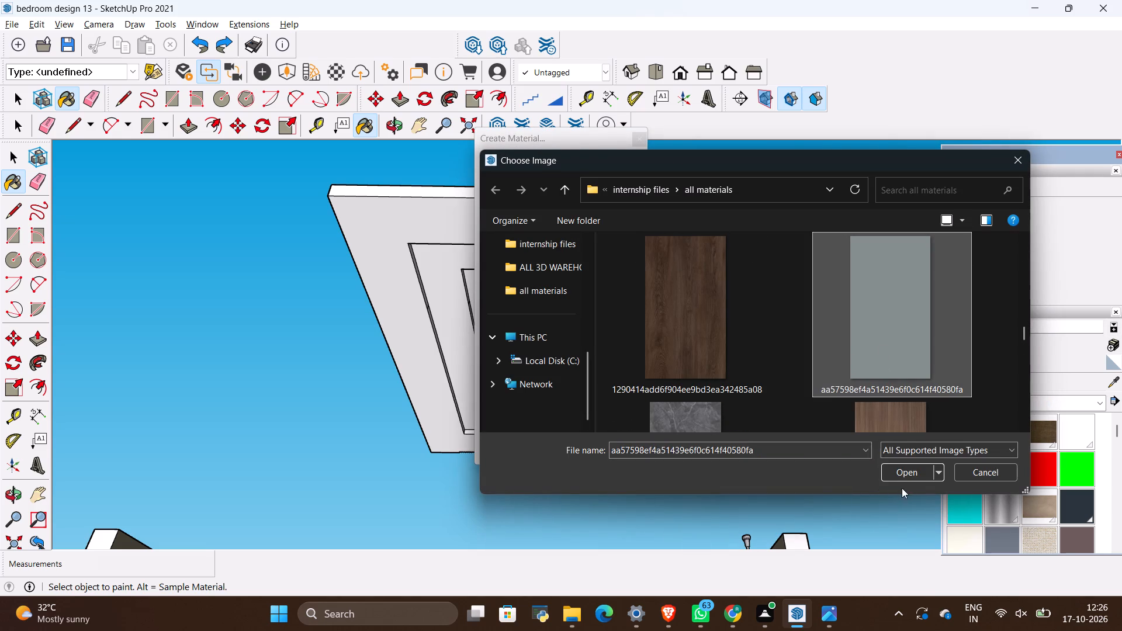
click(908, 474)
click(532, 453)
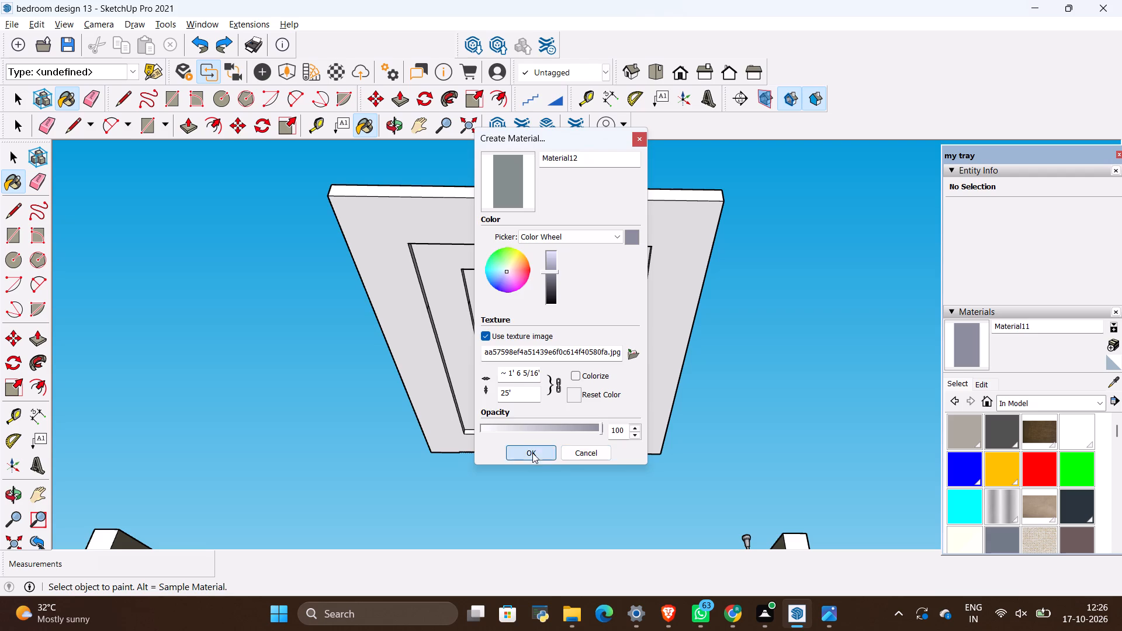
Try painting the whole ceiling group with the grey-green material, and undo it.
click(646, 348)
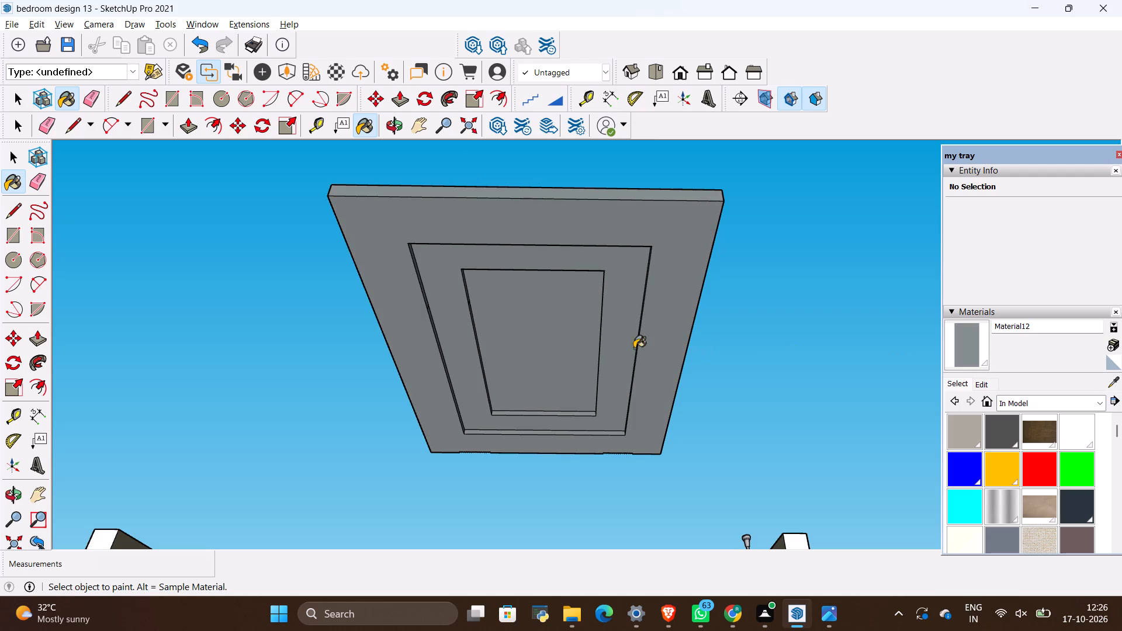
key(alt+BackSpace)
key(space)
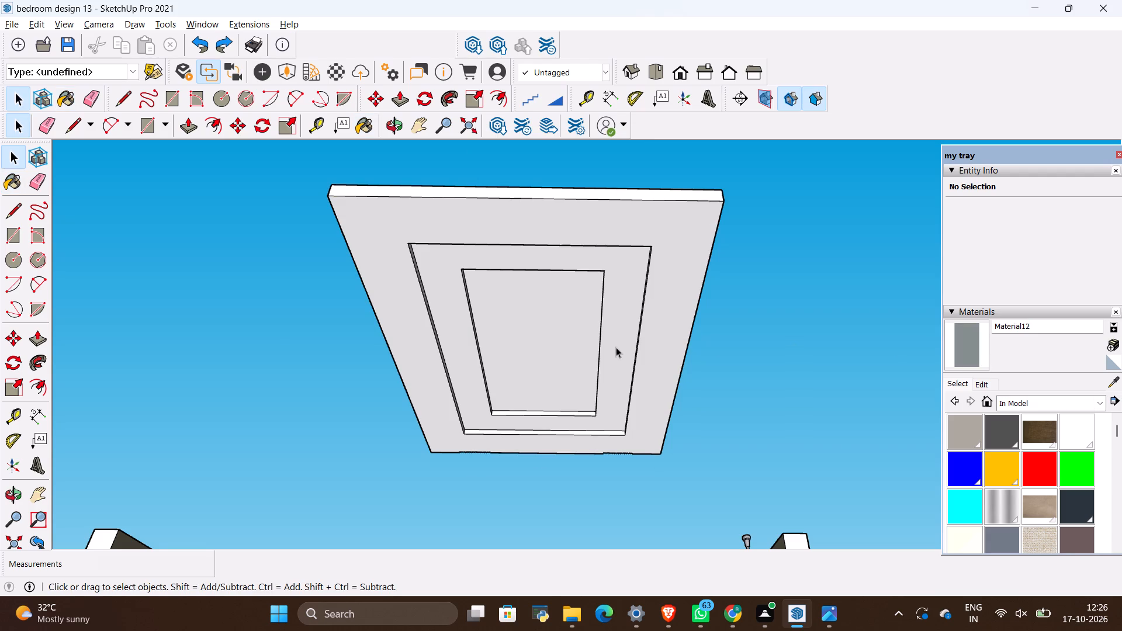
Inside the ceiling group, paint the outer border's underside and the outer recess's two long and near short side faces grey-green, and close the group.
double_click(615, 347)
click(964, 349)
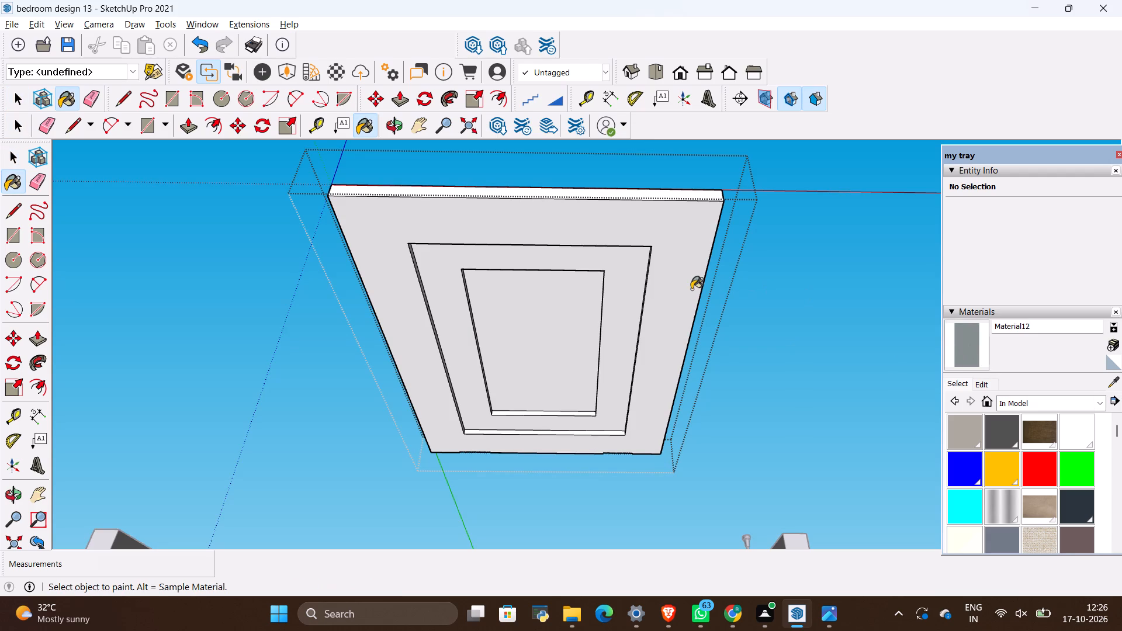
click(691, 290)
scroll(615, 424, up, 17)
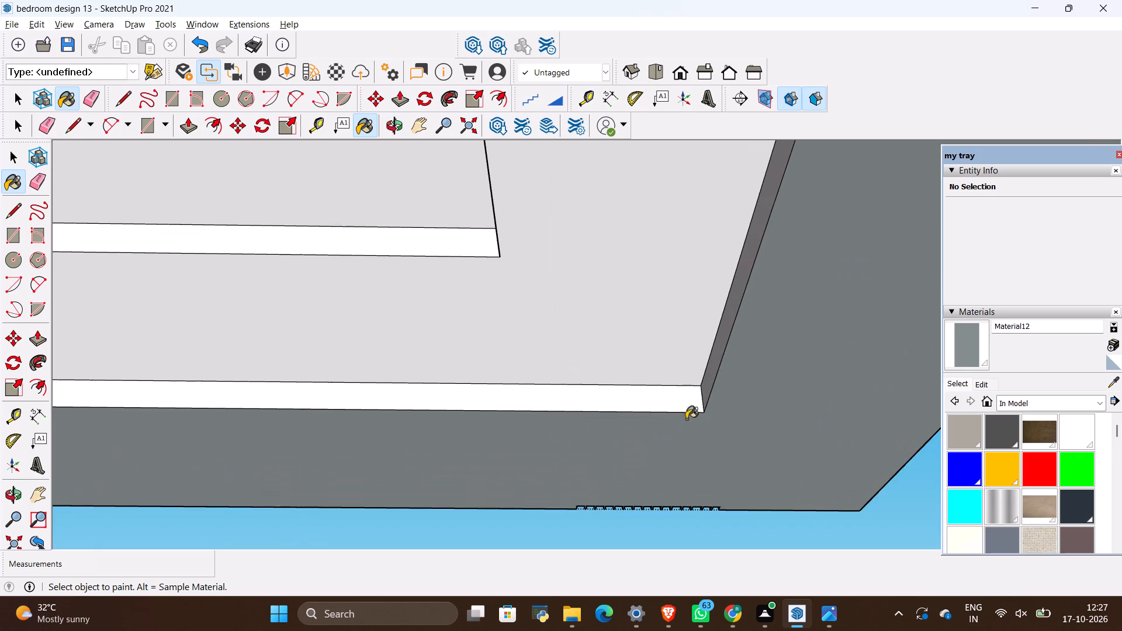
scroll(693, 401, up, 3)
click(716, 383)
click(691, 397)
scroll(730, 412, down, 2)
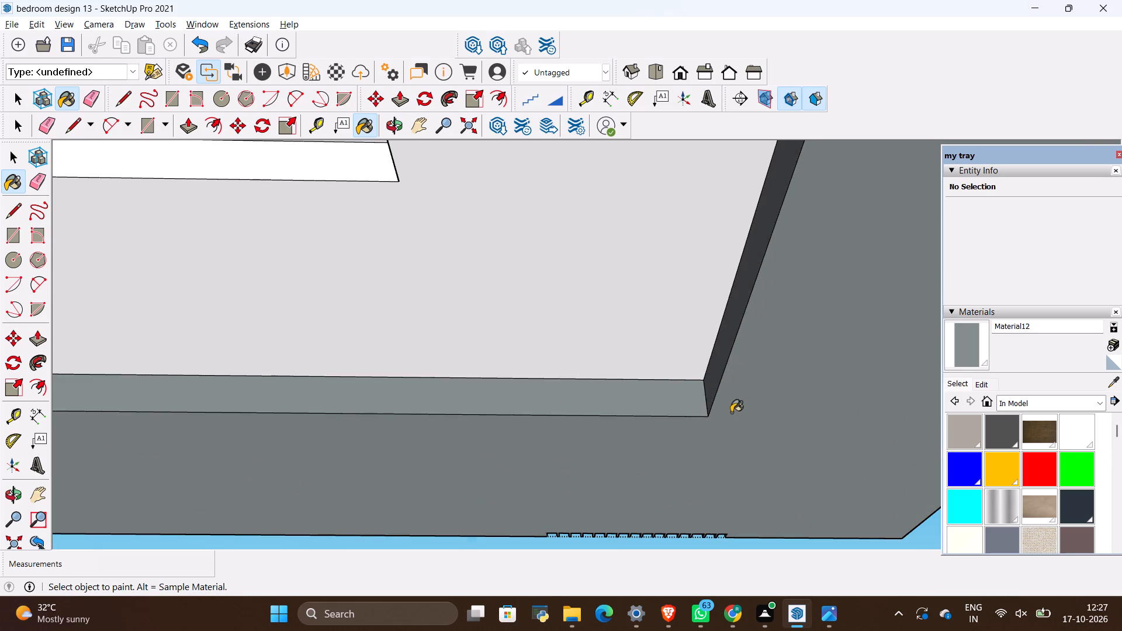
scroll(731, 412, down, 12)
scroll(400, 388, up, 8)
click(320, 400)
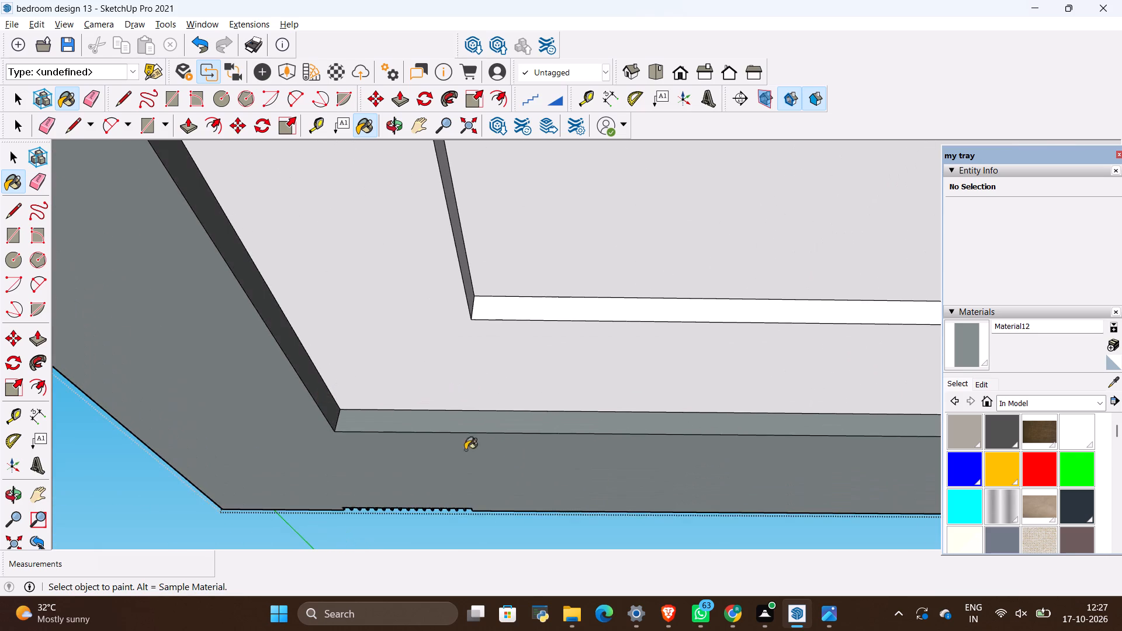
scroll(512, 461, down, 19)
key(space)
click(811, 415)
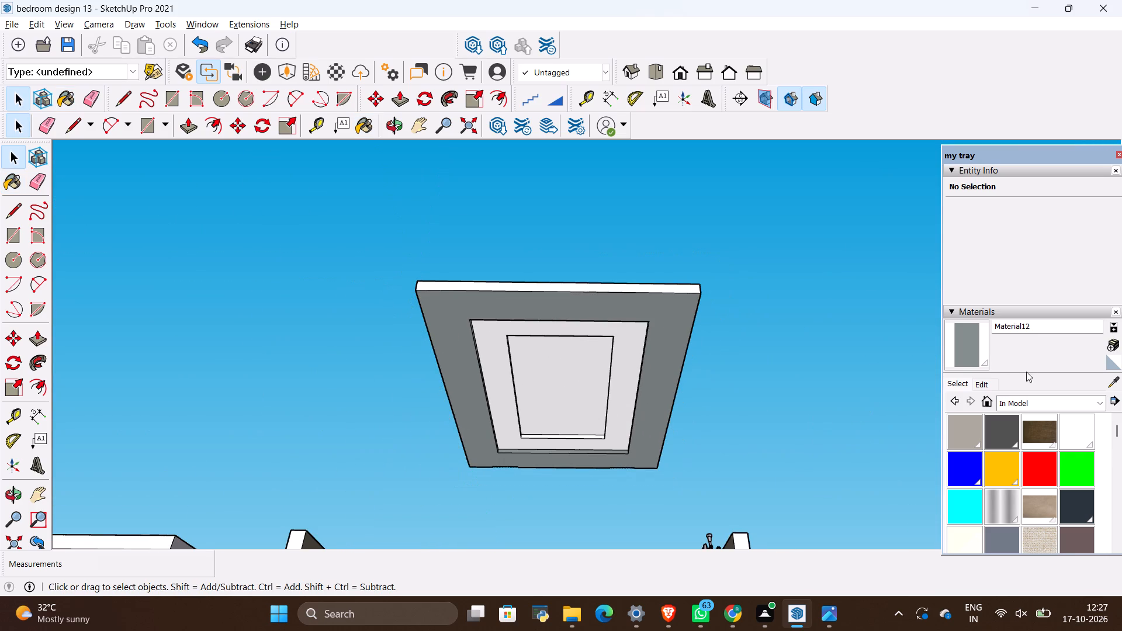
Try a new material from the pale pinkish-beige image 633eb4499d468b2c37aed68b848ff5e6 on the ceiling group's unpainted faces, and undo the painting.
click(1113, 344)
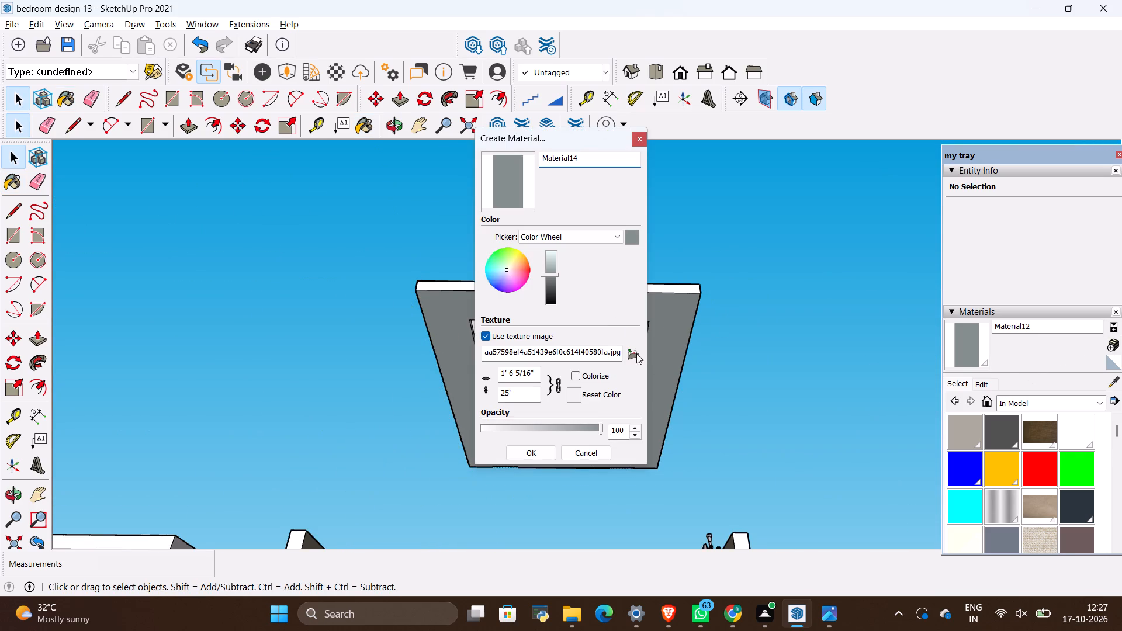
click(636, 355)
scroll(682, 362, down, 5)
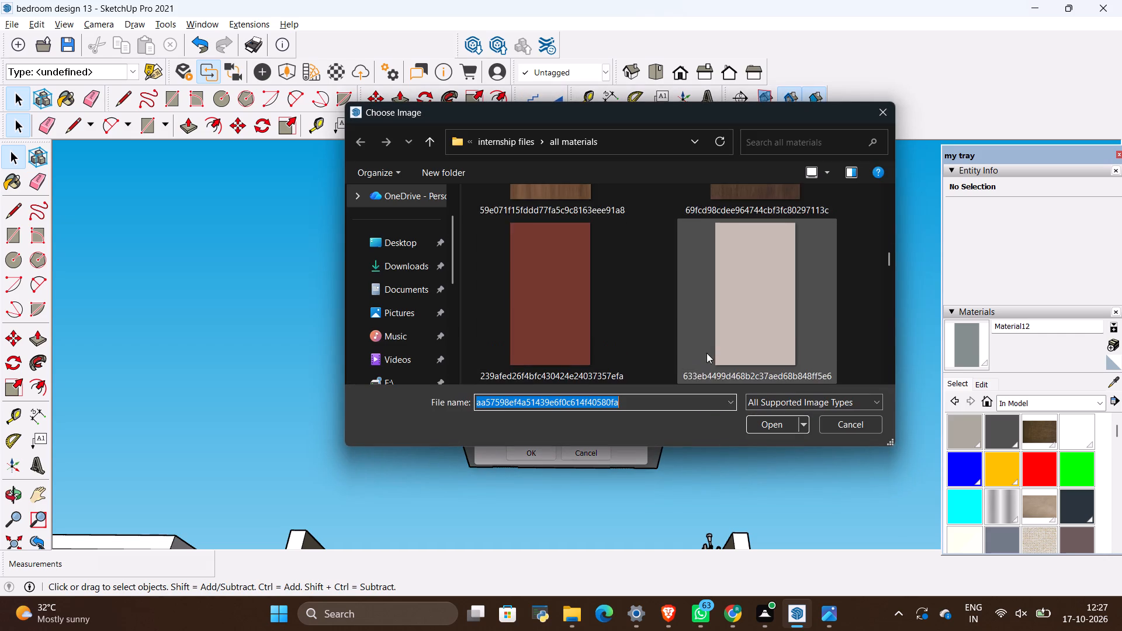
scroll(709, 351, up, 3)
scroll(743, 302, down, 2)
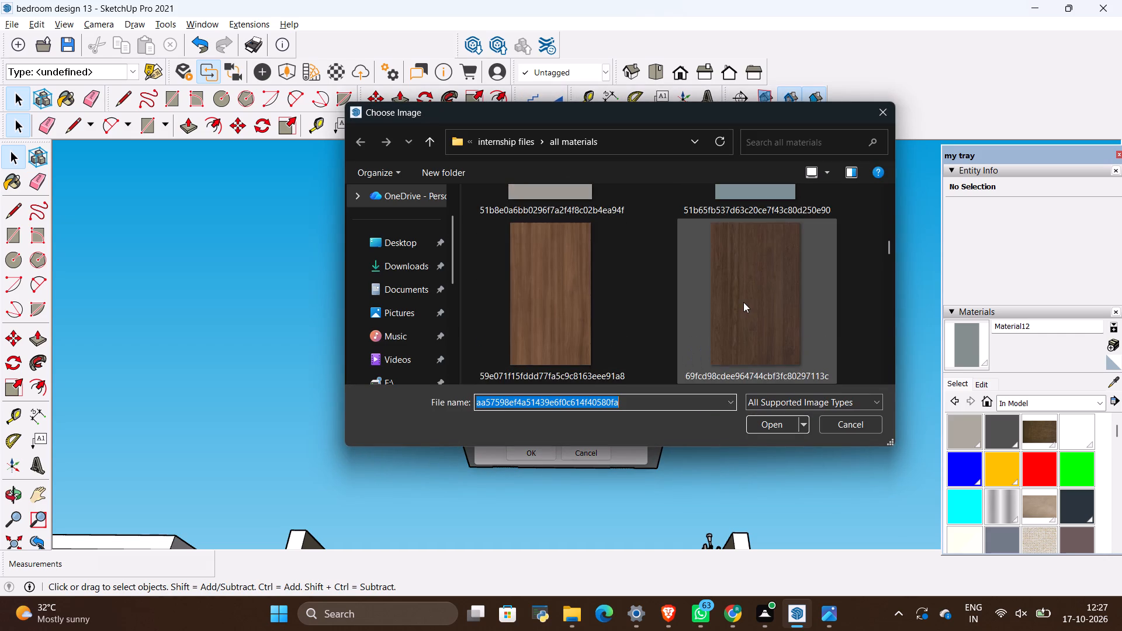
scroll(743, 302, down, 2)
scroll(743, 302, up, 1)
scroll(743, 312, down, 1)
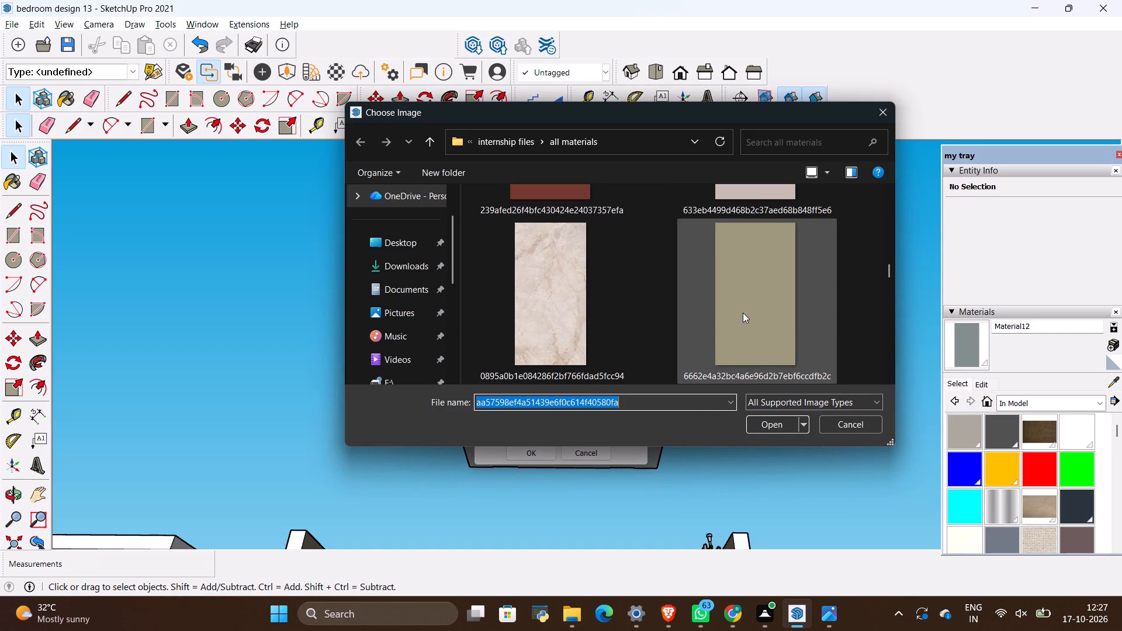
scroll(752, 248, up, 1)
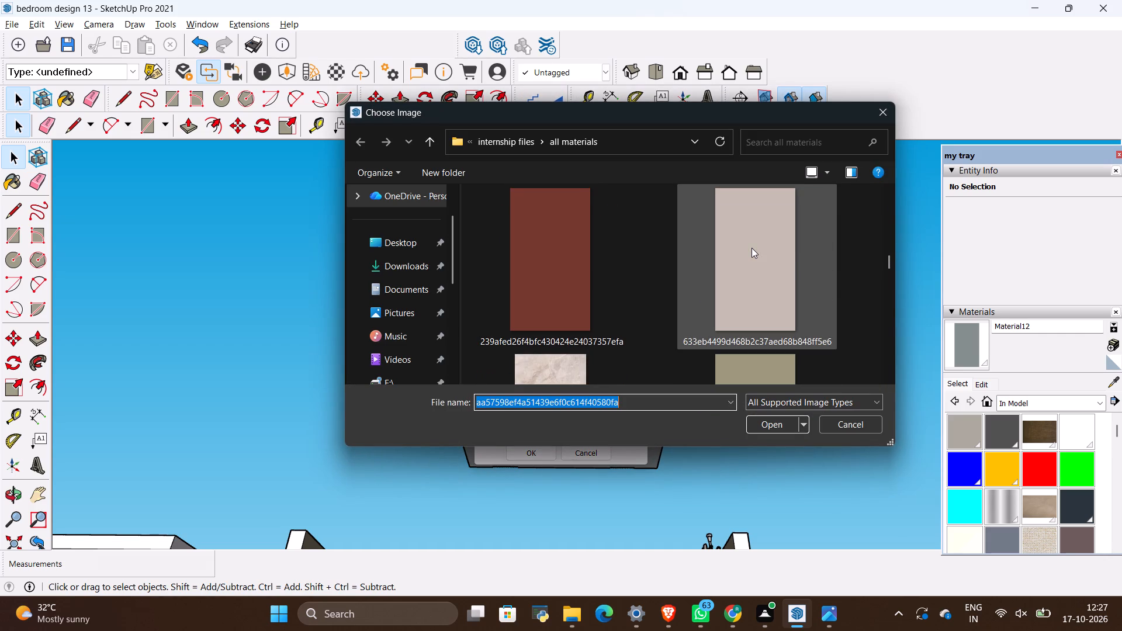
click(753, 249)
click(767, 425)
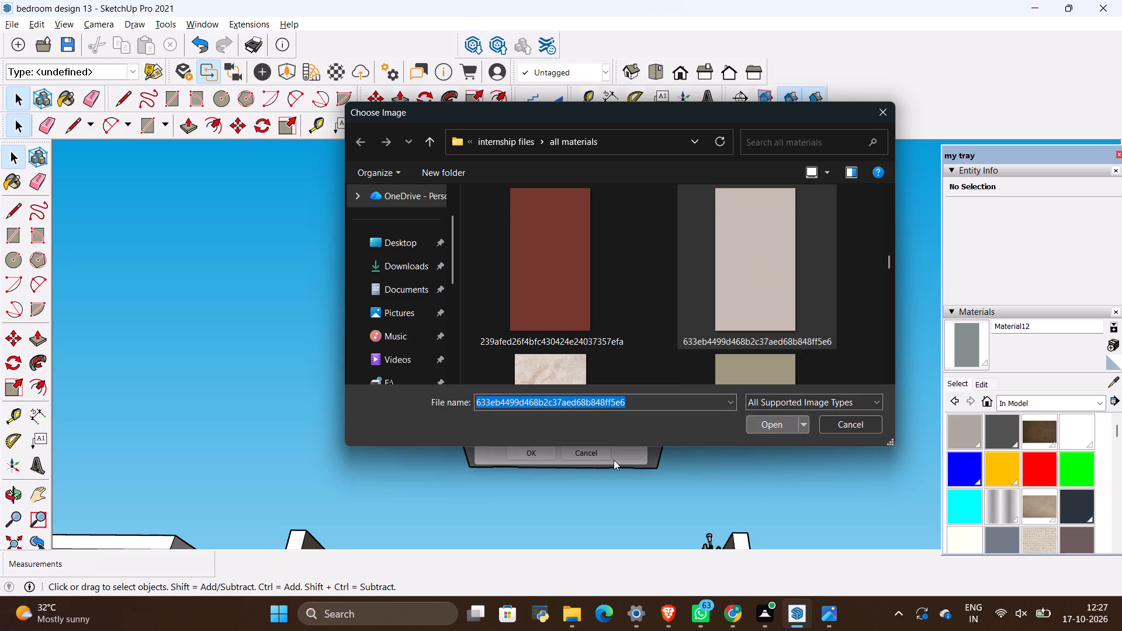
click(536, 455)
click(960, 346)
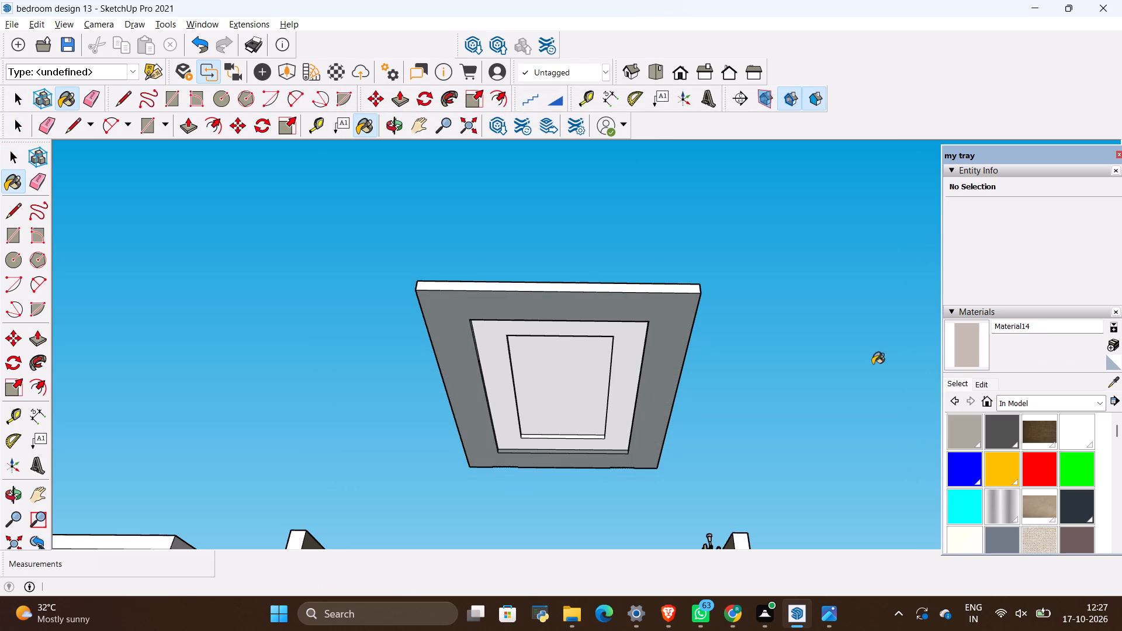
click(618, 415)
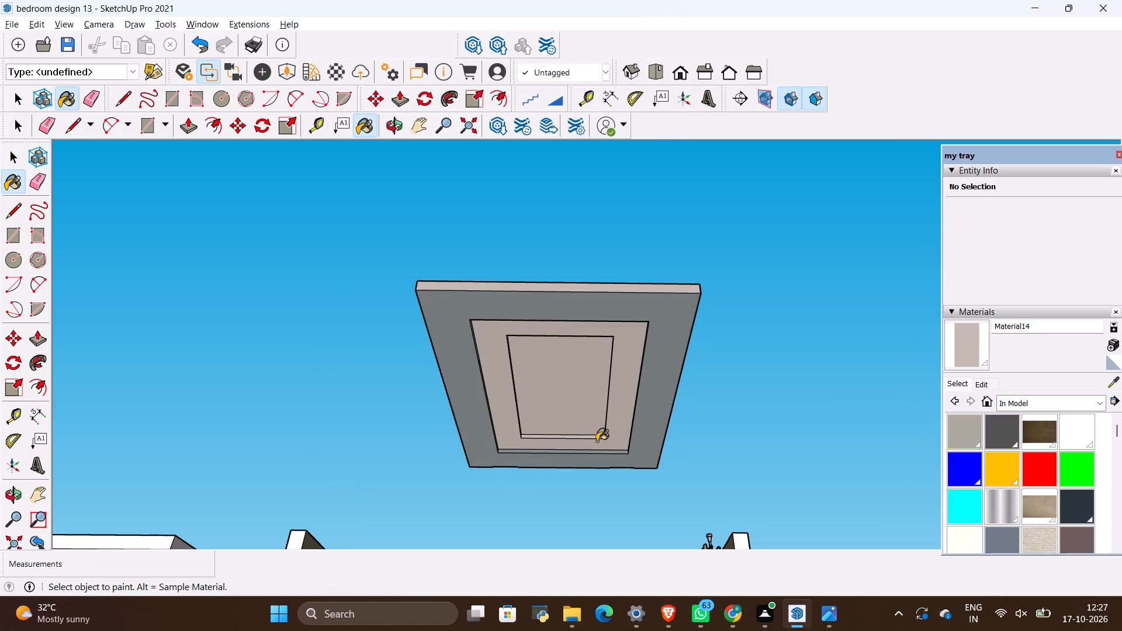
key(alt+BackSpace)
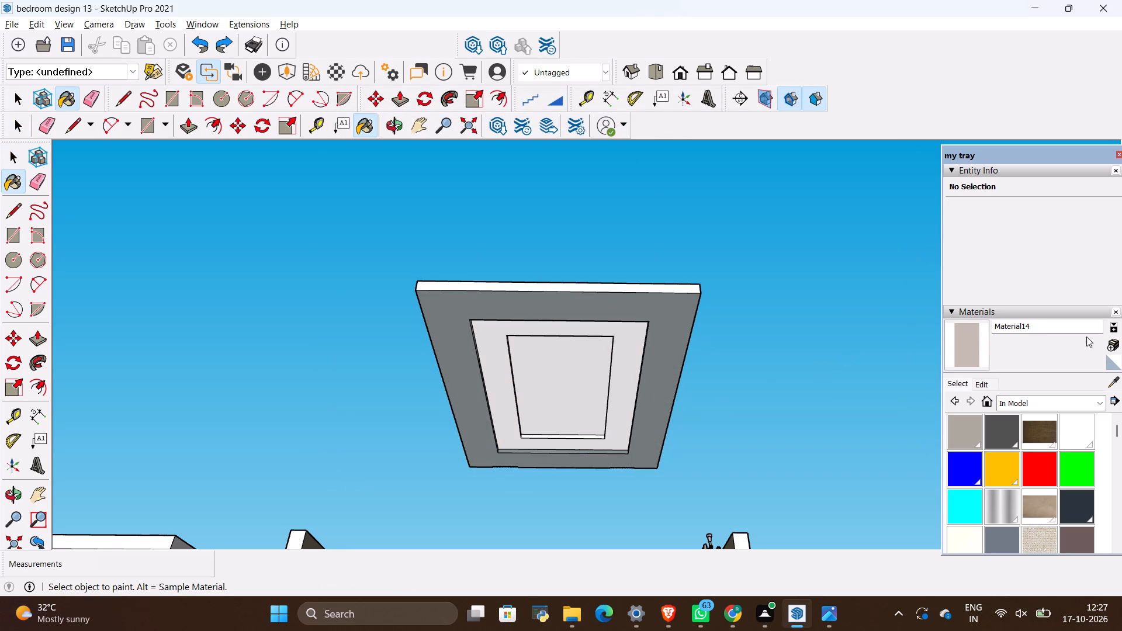
Create a new material using the mauve texture image d3a027b21d151266fec5a3766bd5cdc4 from the all materials folder.
click(1110, 349)
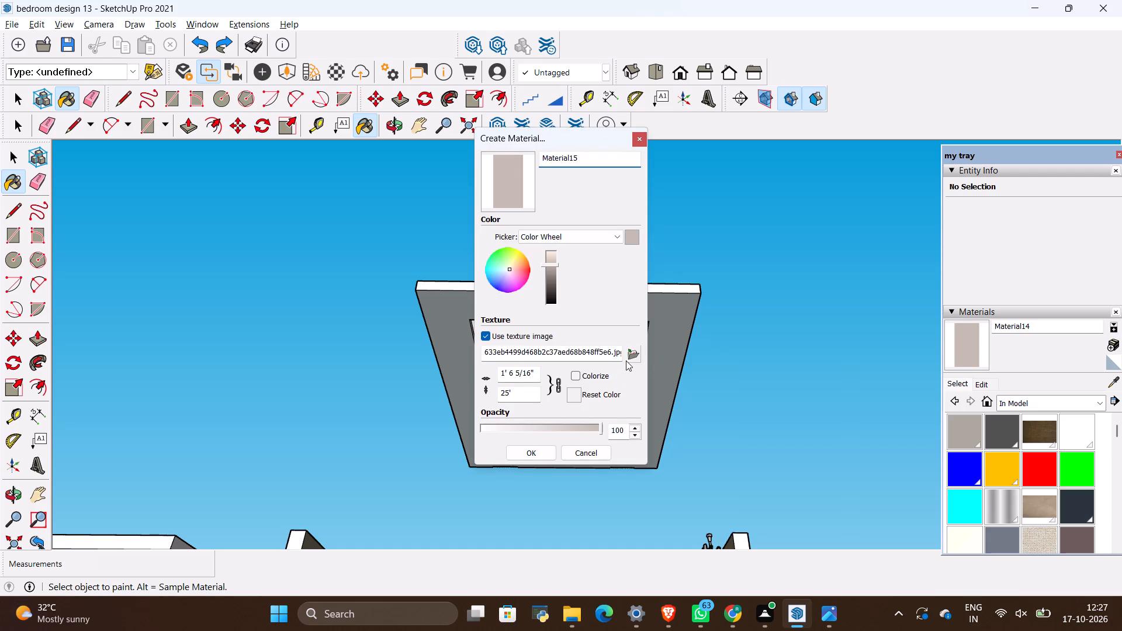
click(633, 352)
scroll(642, 349, down, 10)
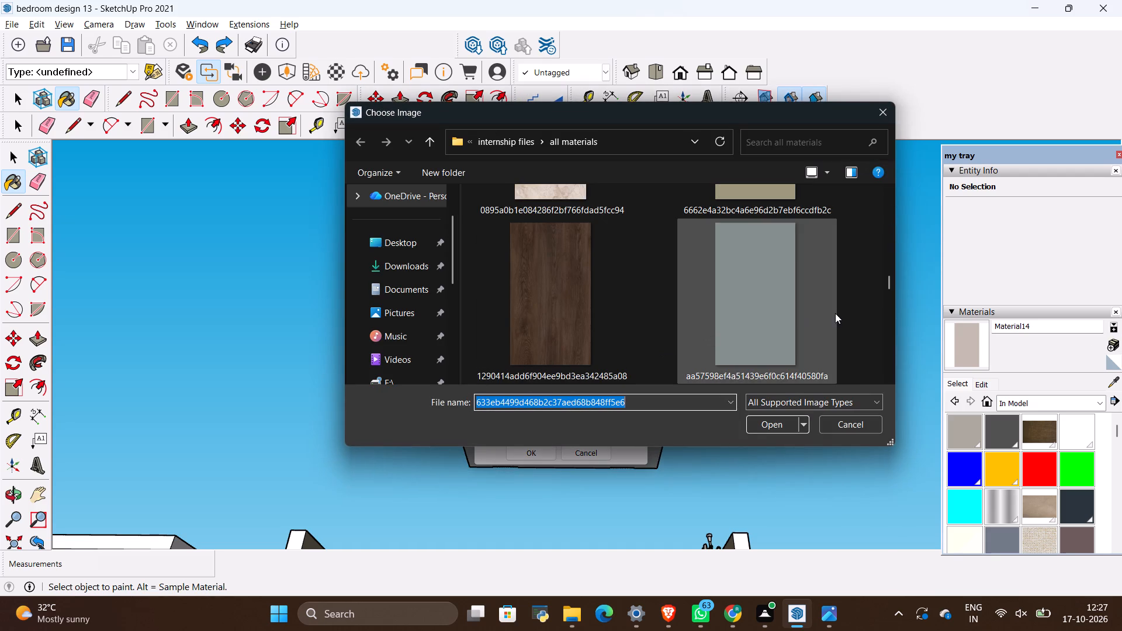
scroll(775, 311, down, 6)
scroll(775, 311, up, 2)
click(775, 311)
click(770, 426)
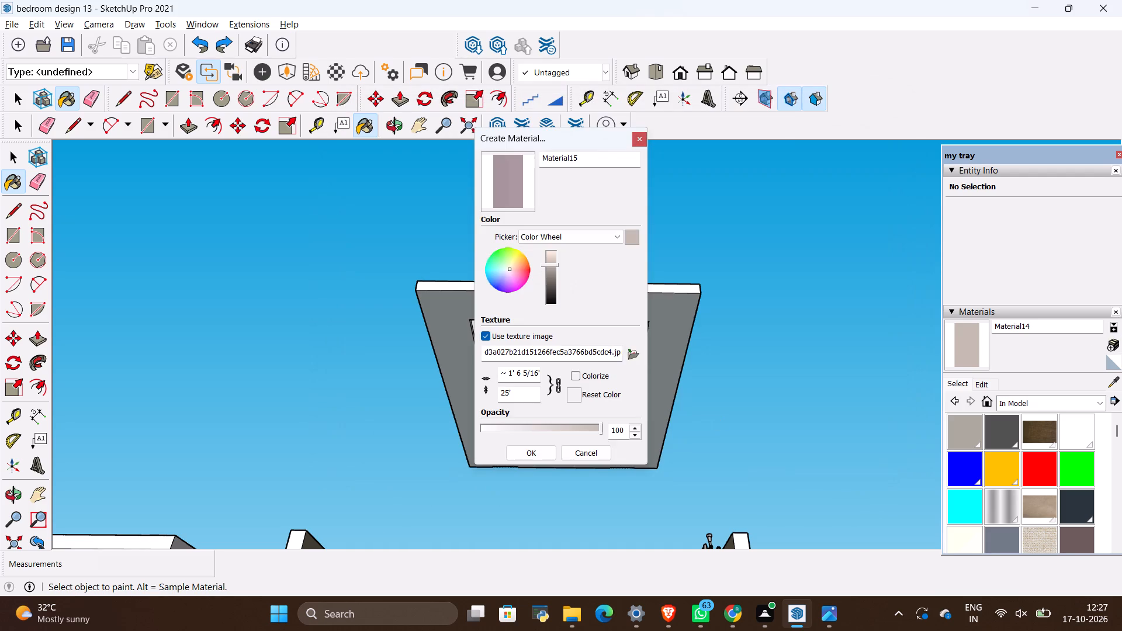
click(536, 457)
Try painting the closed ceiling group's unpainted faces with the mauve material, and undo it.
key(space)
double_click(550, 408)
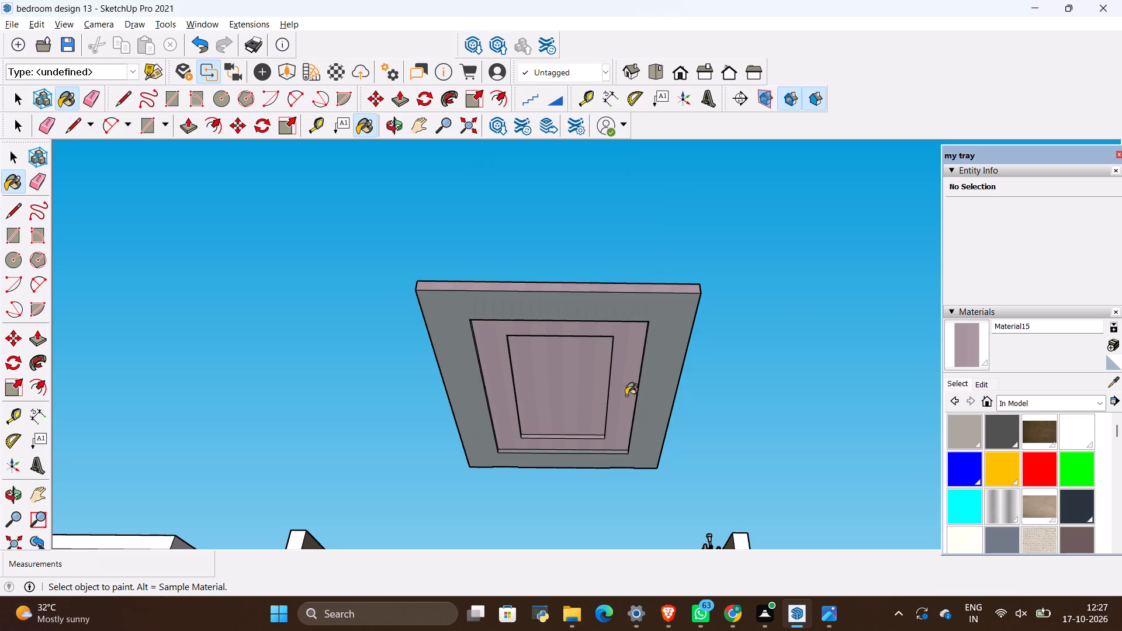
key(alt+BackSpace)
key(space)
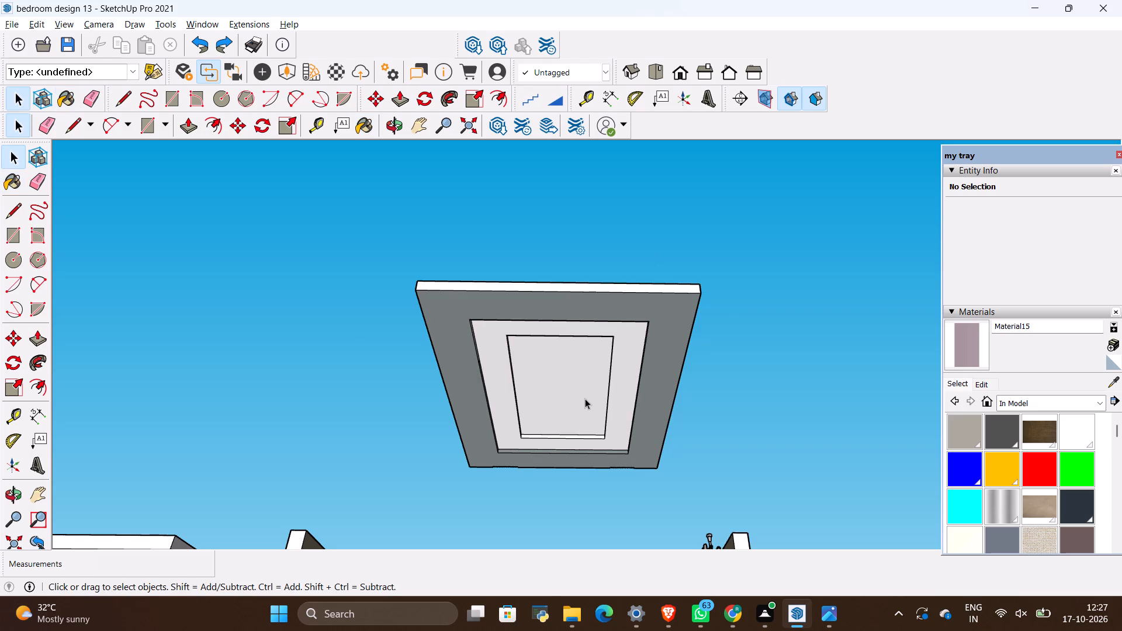
Inside the ceiling group, paint the inner border's underside and the inner recess's near short and two long side faces mauve, and close the group.
double_click(583, 399)
click(953, 349)
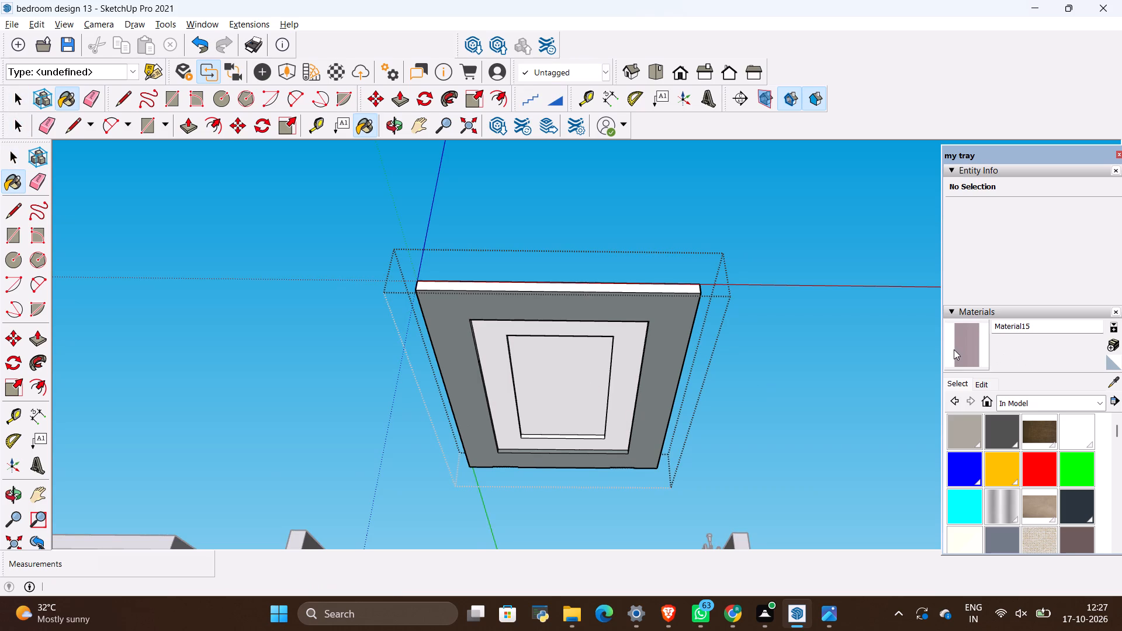
scroll(649, 484, up, 3)
scroll(606, 431, up, 8)
click(607, 429)
scroll(528, 434, up, 2)
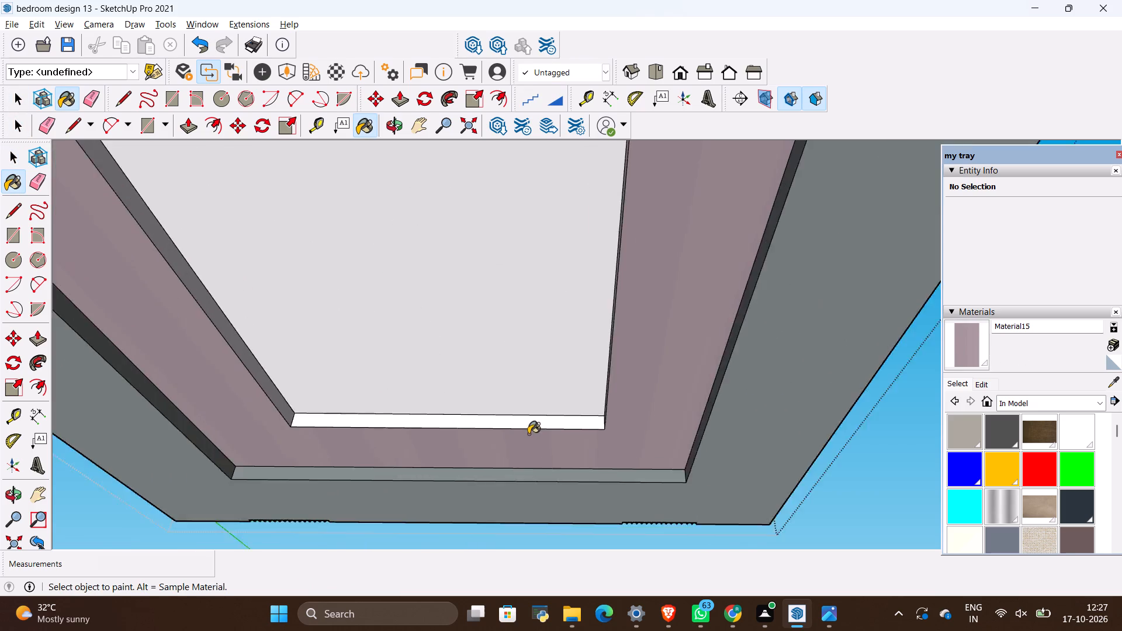
scroll(528, 434, up, 6)
click(588, 422)
scroll(628, 411, up, 5)
scroll(696, 407, up, 4)
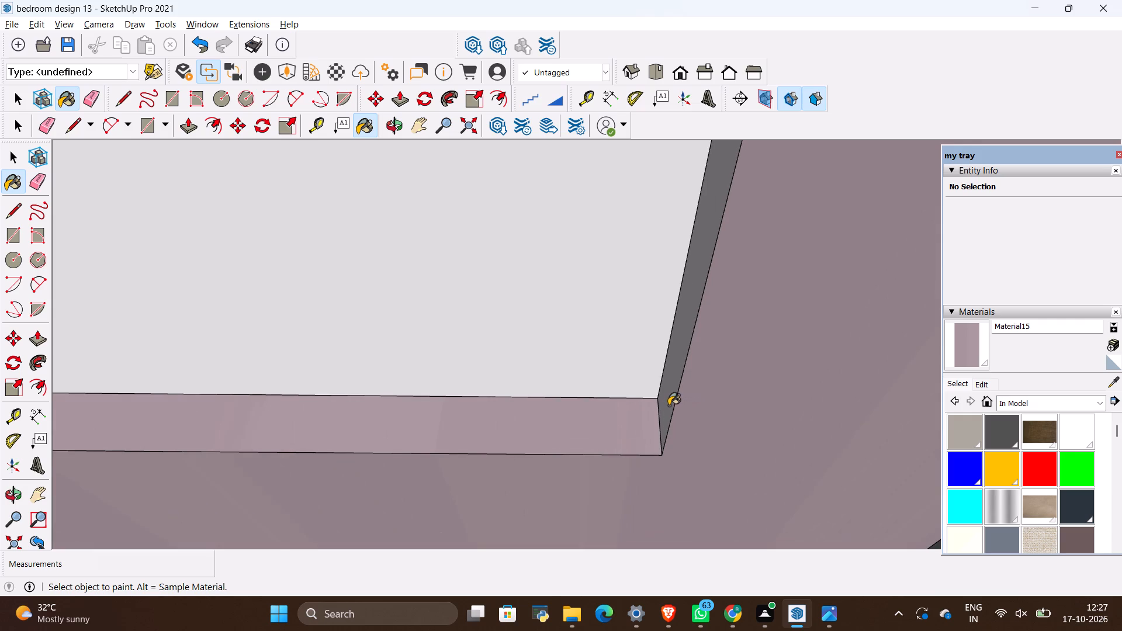
click(667, 405)
scroll(767, 404, down, 11)
scroll(210, 395, up, 2)
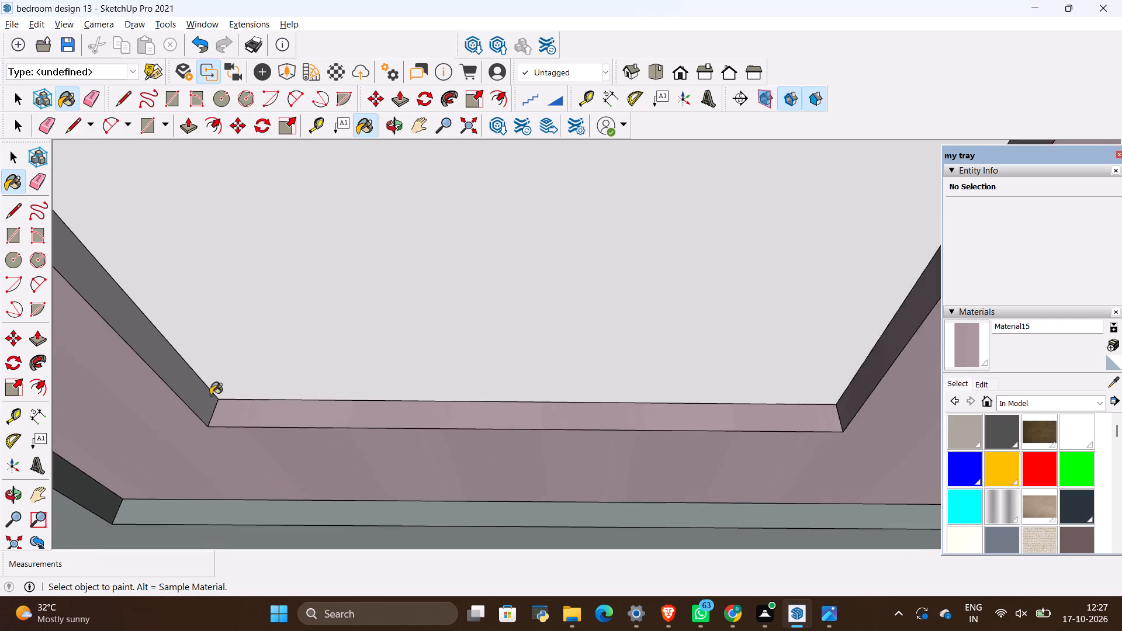
scroll(210, 395, up, 4)
click(198, 400)
key(space)
scroll(472, 485, down, 20)
scroll(472, 485, down, 3)
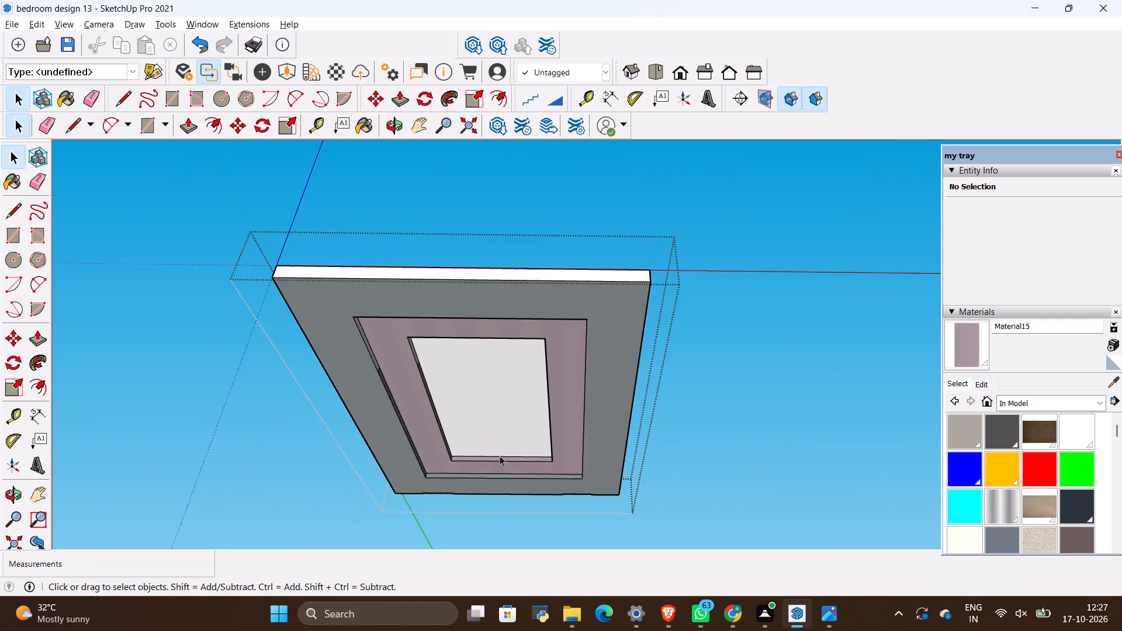
key(space)
click(711, 460)
Examine the painted ceiling's grey-green and mauve borders from several angles below.
scroll(712, 461, down, 6)
scroll(517, 465, up, 1)
middle_drag(517, 465, 588, 321)
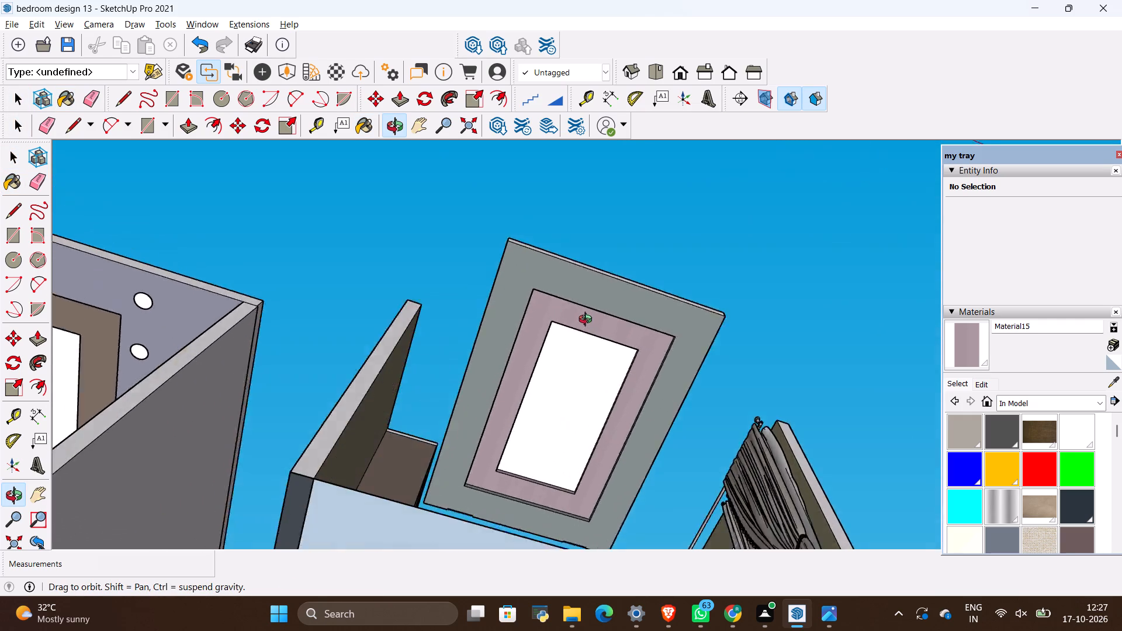
middle_drag(588, 321, 557, 363)
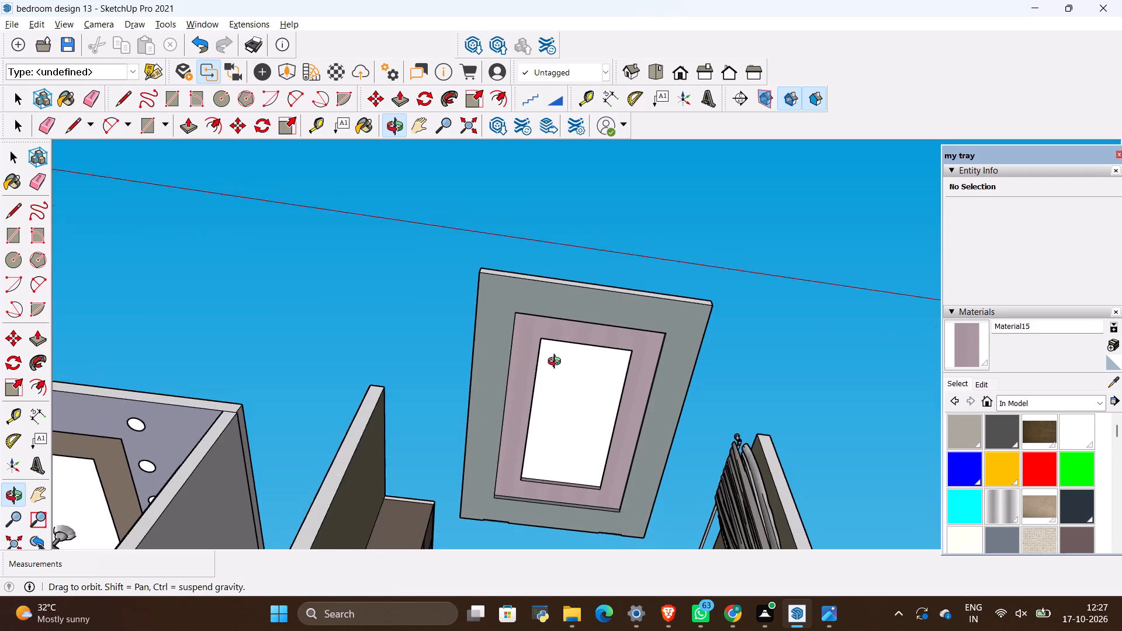
middle_drag(557, 363, 543, 414)
scroll(553, 438, up, 4)
scroll(553, 430, down, 4)
middle_drag(572, 489, 576, 464)
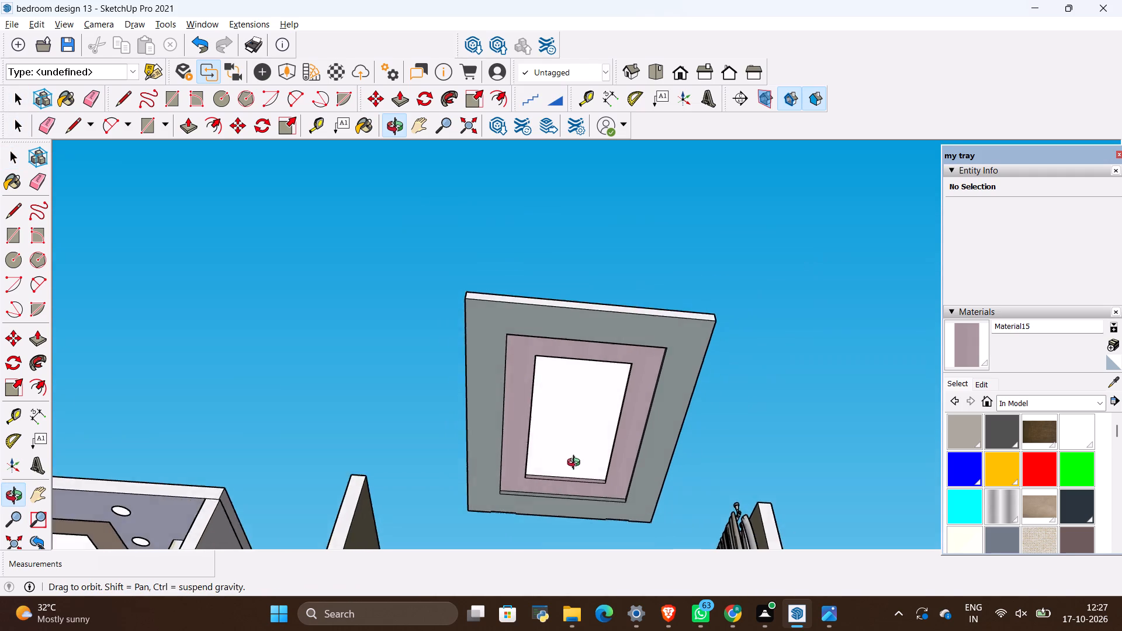
middle_drag(576, 464, 570, 520)
scroll(572, 516, up, 12)
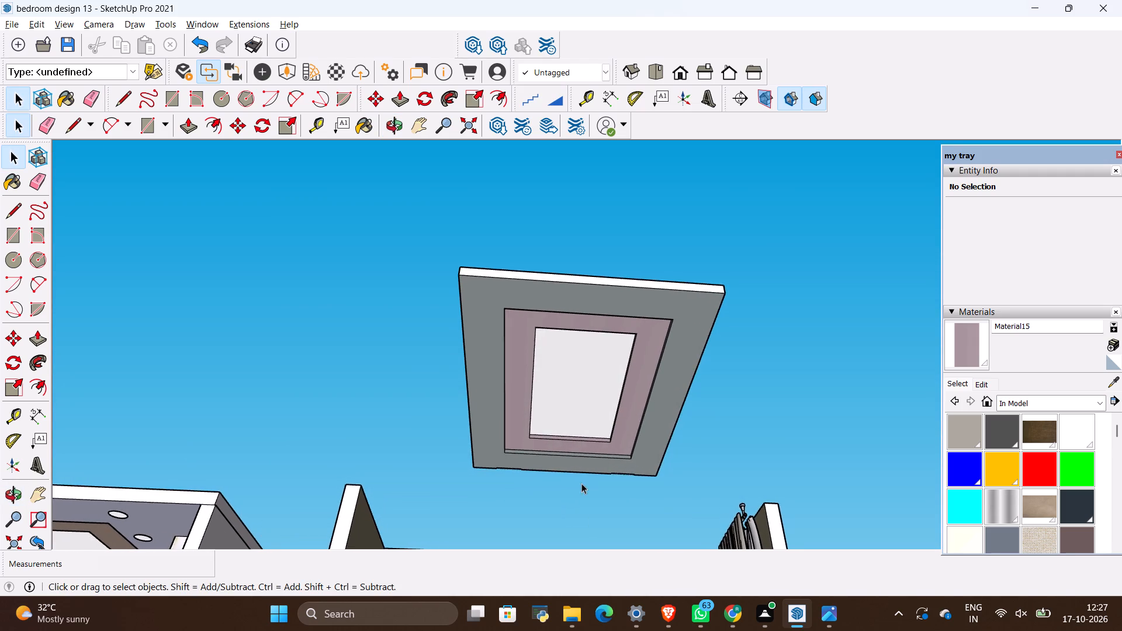
scroll(581, 483, up, 2)
middle_drag(581, 483, 600, 446)
scroll(570, 438, down, 11)
scroll(580, 498, up, 15)
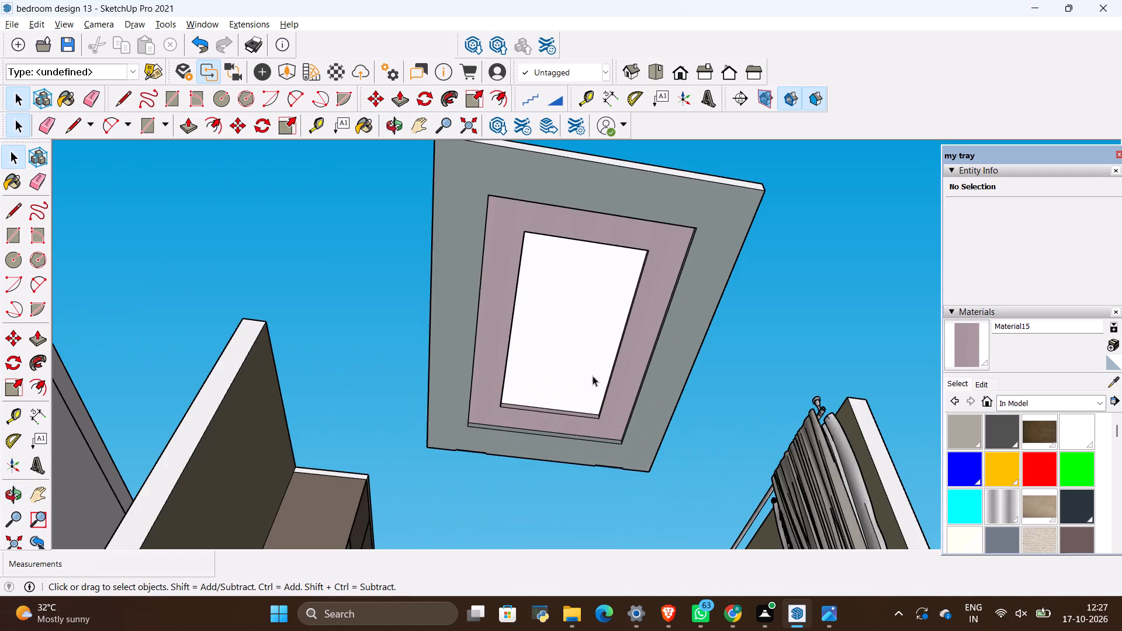
Start a Tape Measure guide from the ceiling's far short outer edge, running inward across the grey-green border.
middle_drag(593, 376, 562, 356)
scroll(576, 174, up, 3)
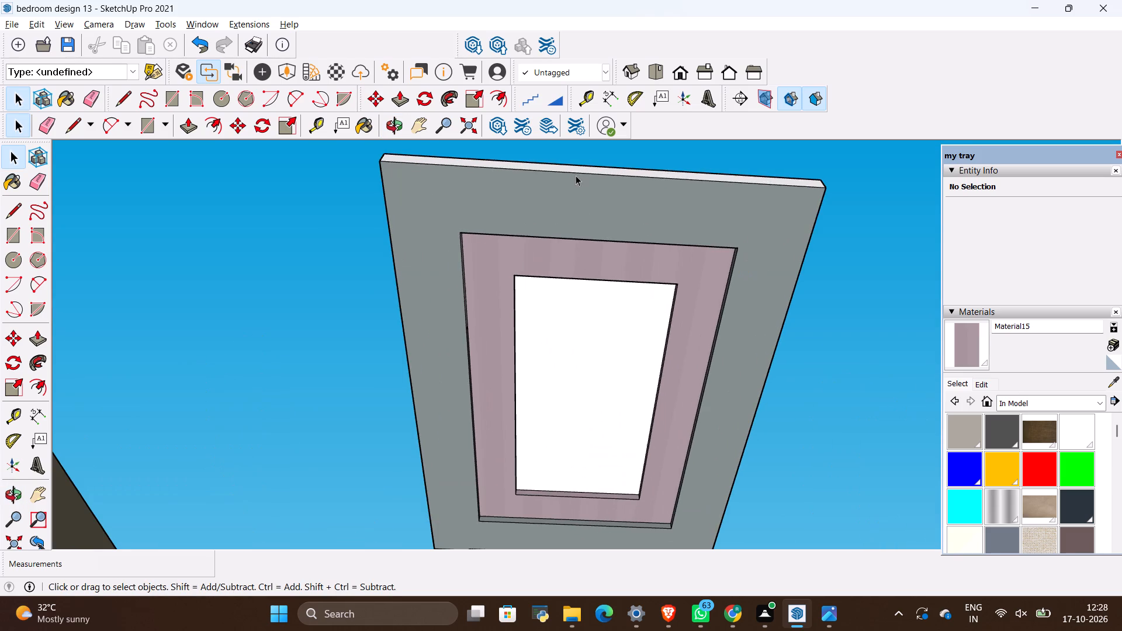
scroll(573, 182, down, 1)
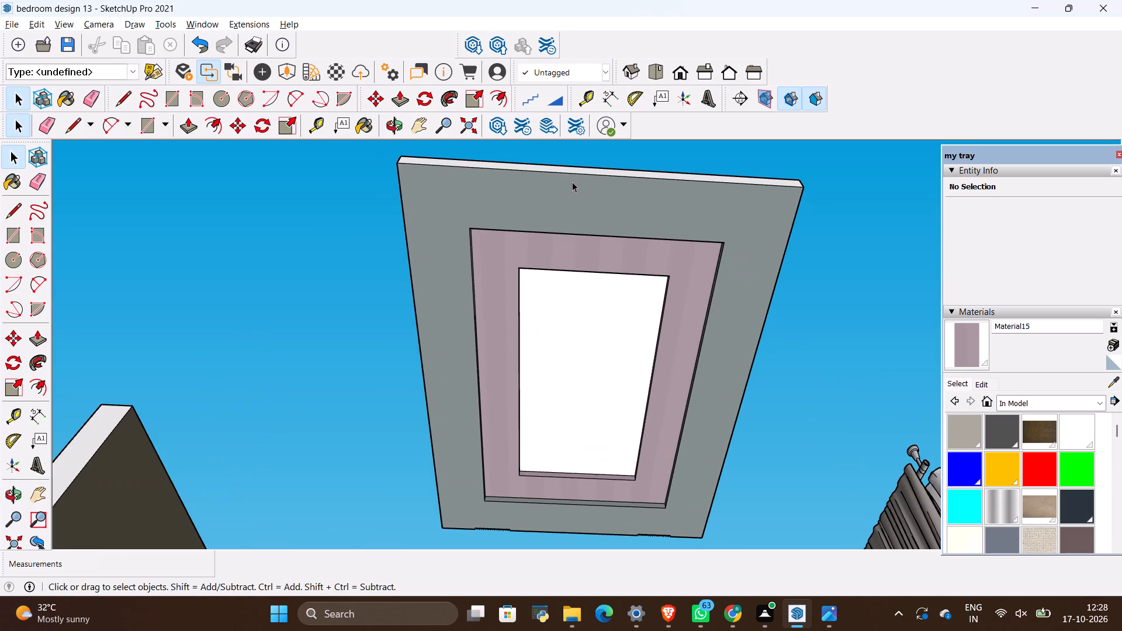
key(t)
click(580, 172)
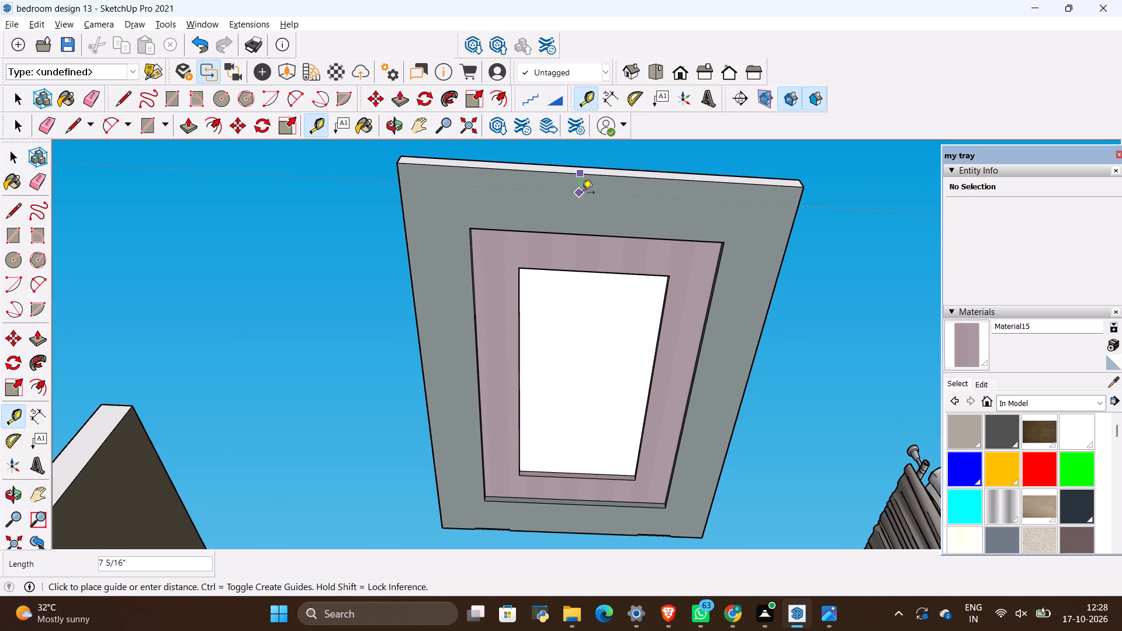
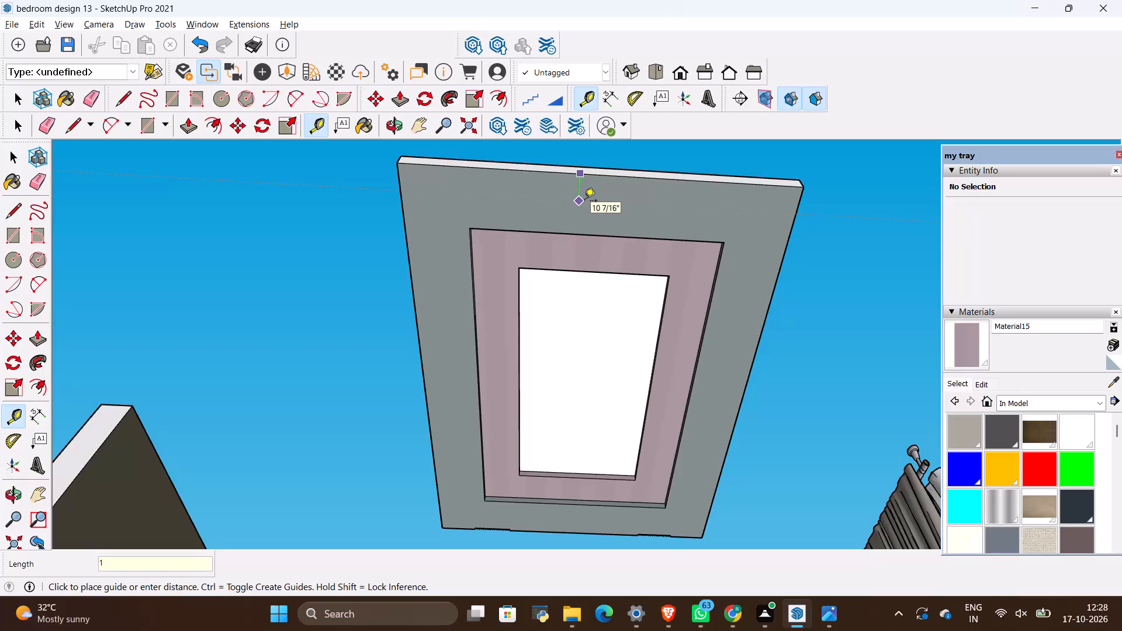
Place the guide across the grey-green border, parallel to the ceiling's far short edge.
key(Return)
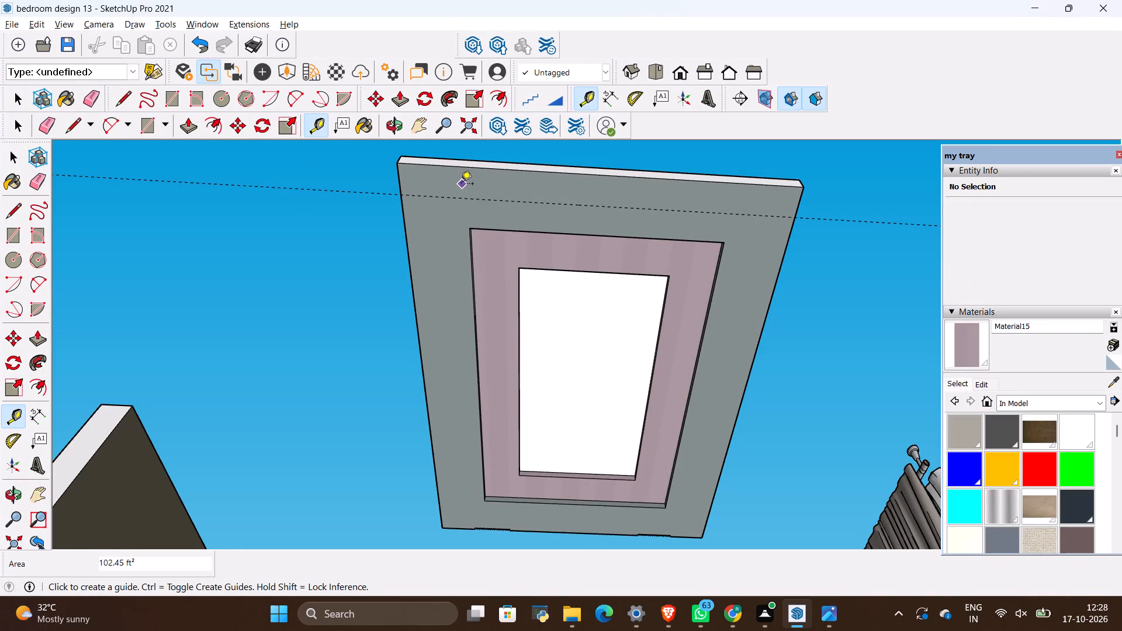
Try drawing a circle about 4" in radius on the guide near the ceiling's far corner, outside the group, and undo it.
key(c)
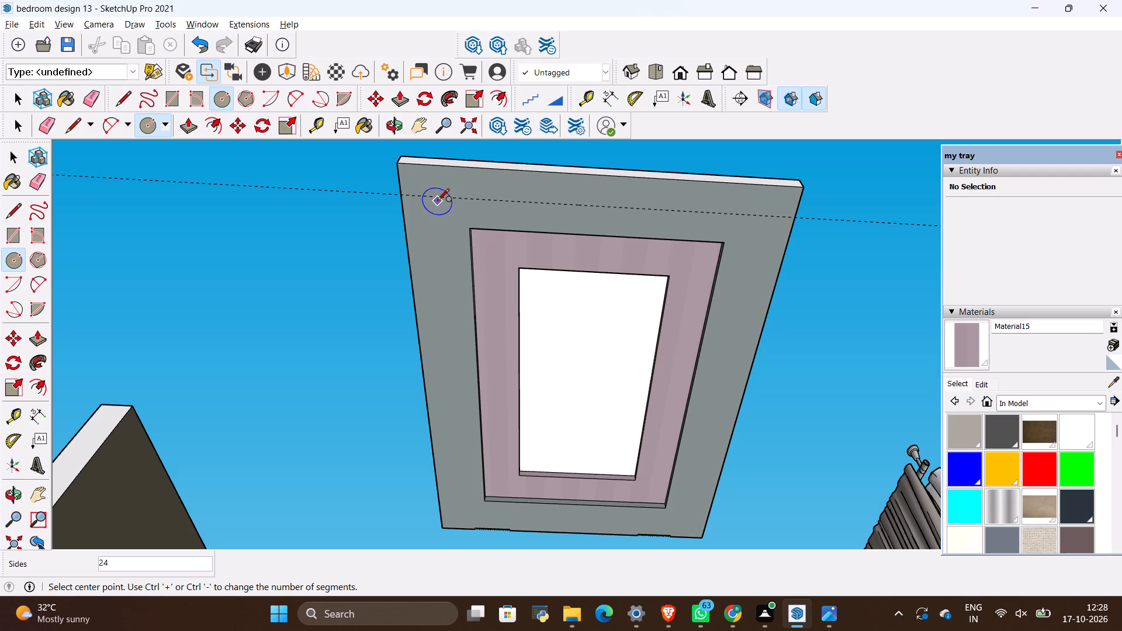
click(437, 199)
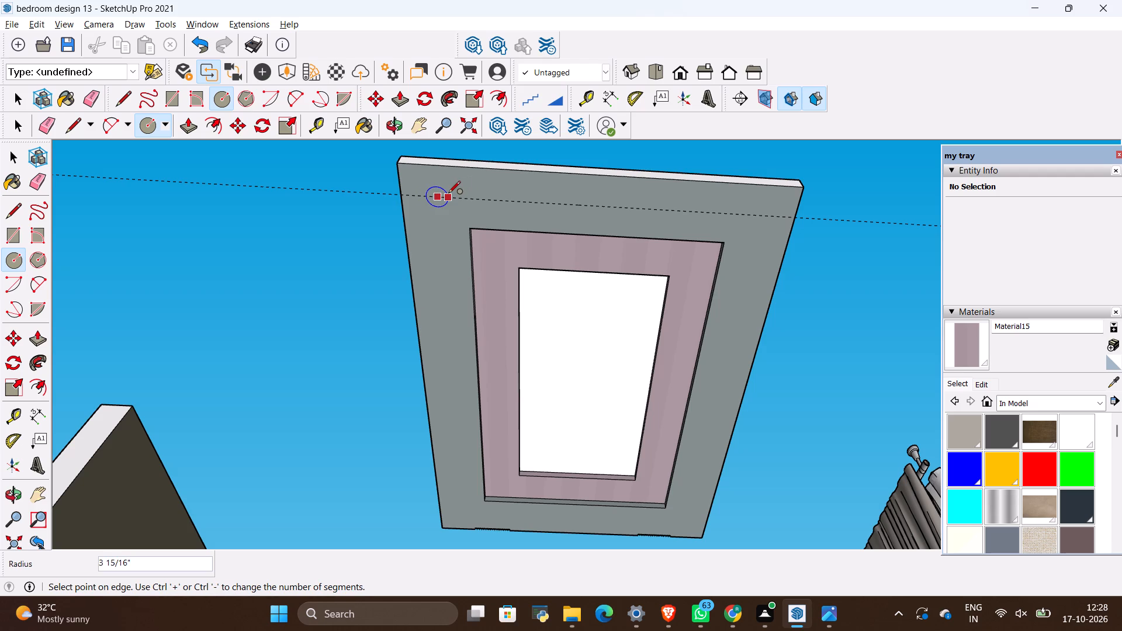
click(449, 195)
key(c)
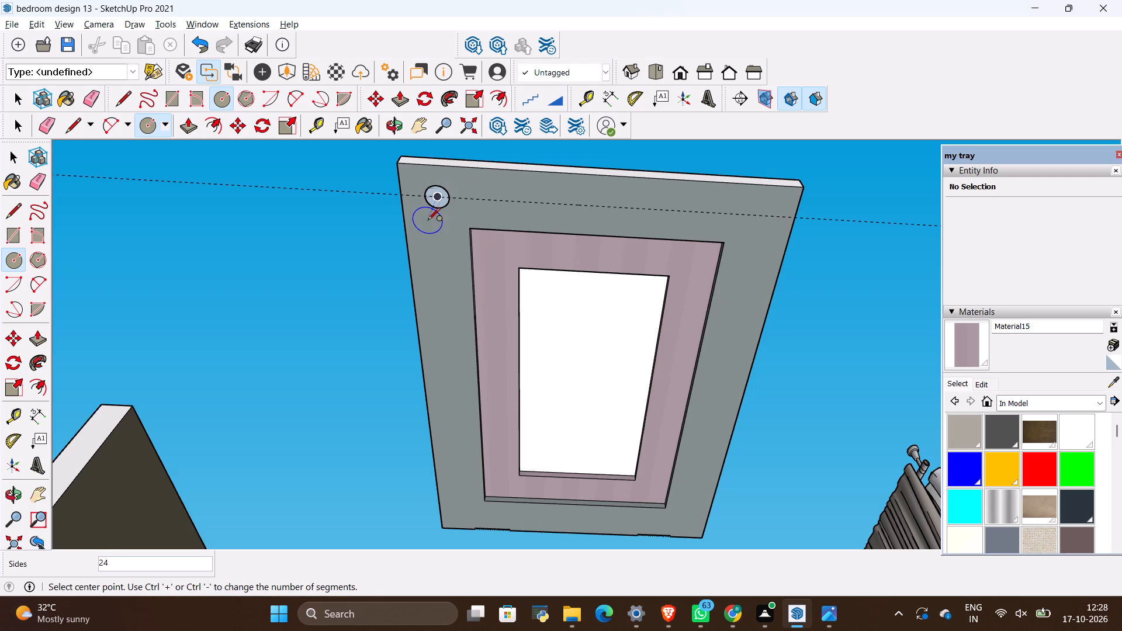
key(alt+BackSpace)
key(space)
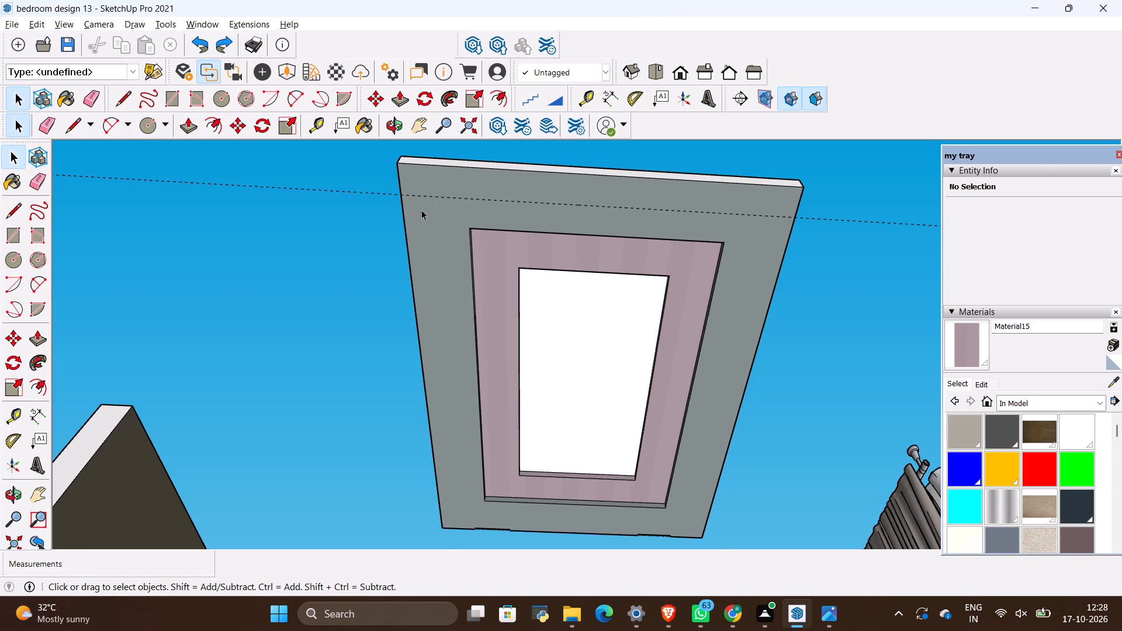
Inside the ceiling group, draw a circle of about 4 15/16" radius on the grey-green border near the far corner, centred on the guide.
double_click(421, 210)
scroll(437, 203, up, 3)
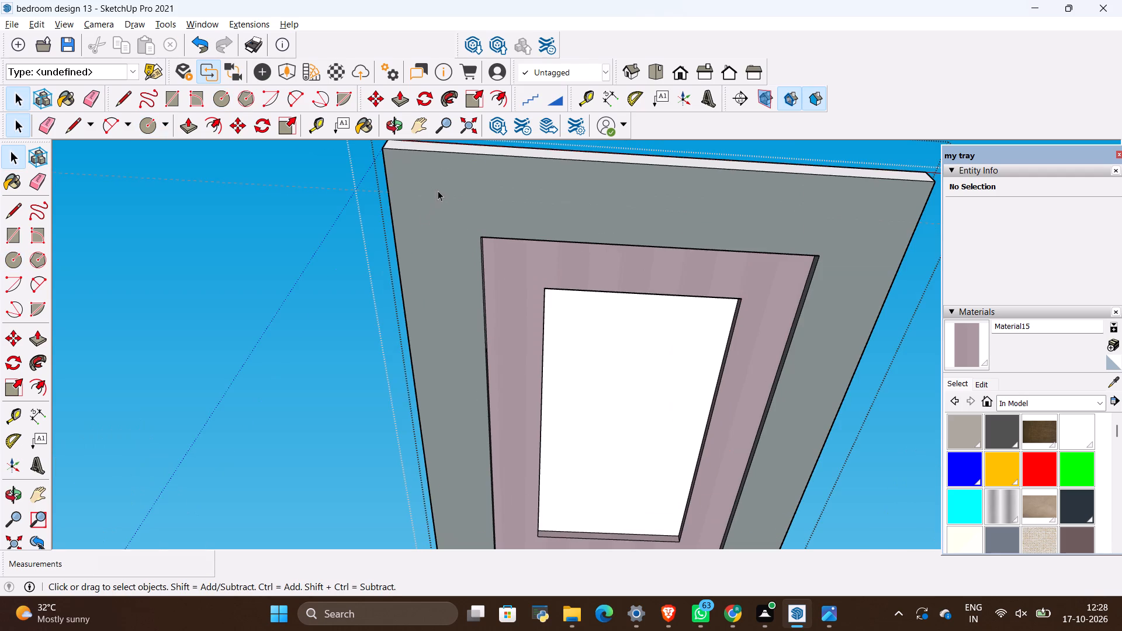
key(c)
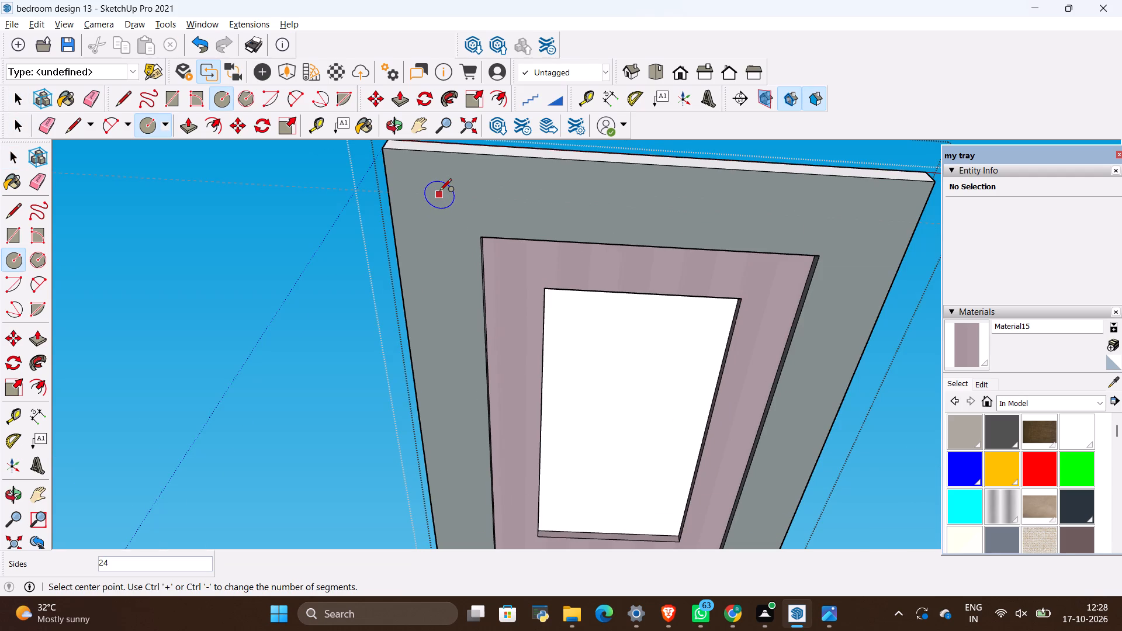
click(435, 192)
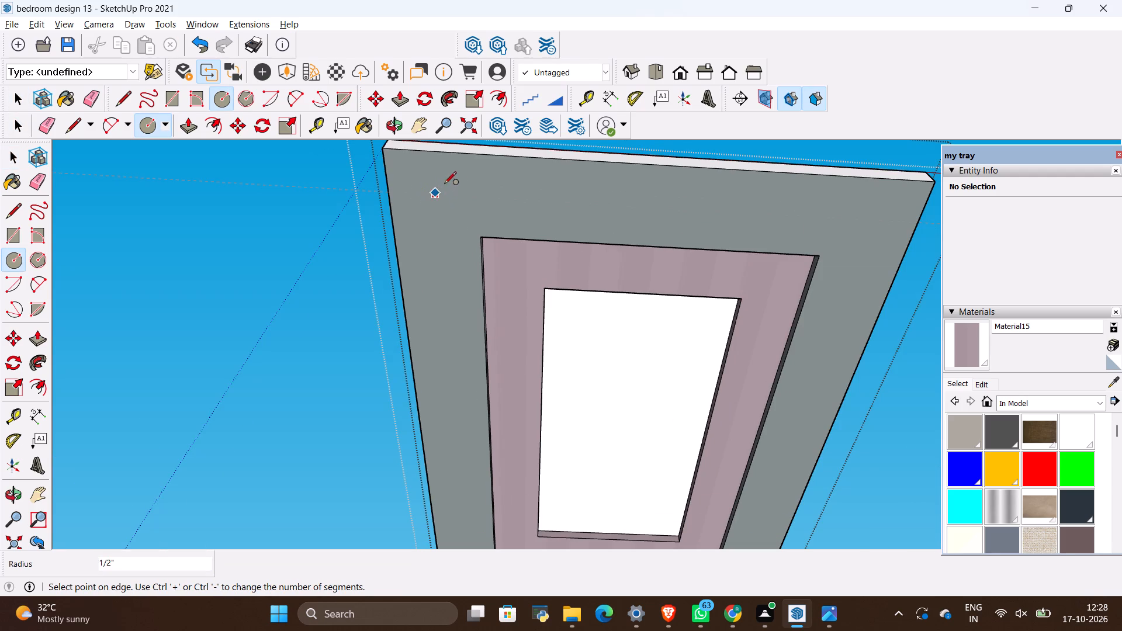
click(448, 183)
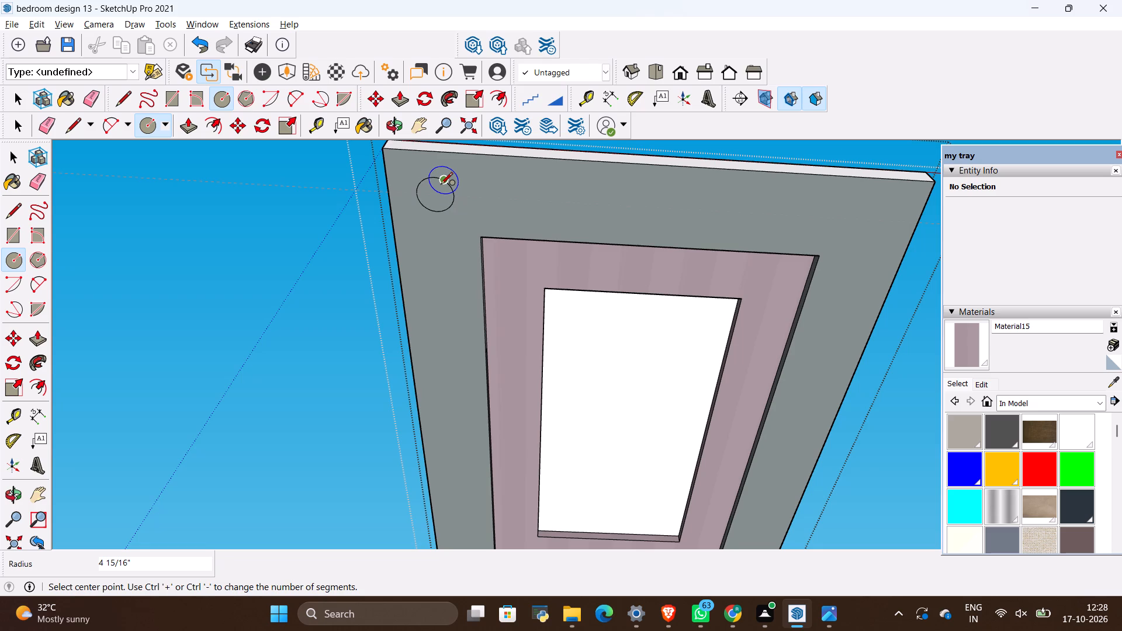
key(space)
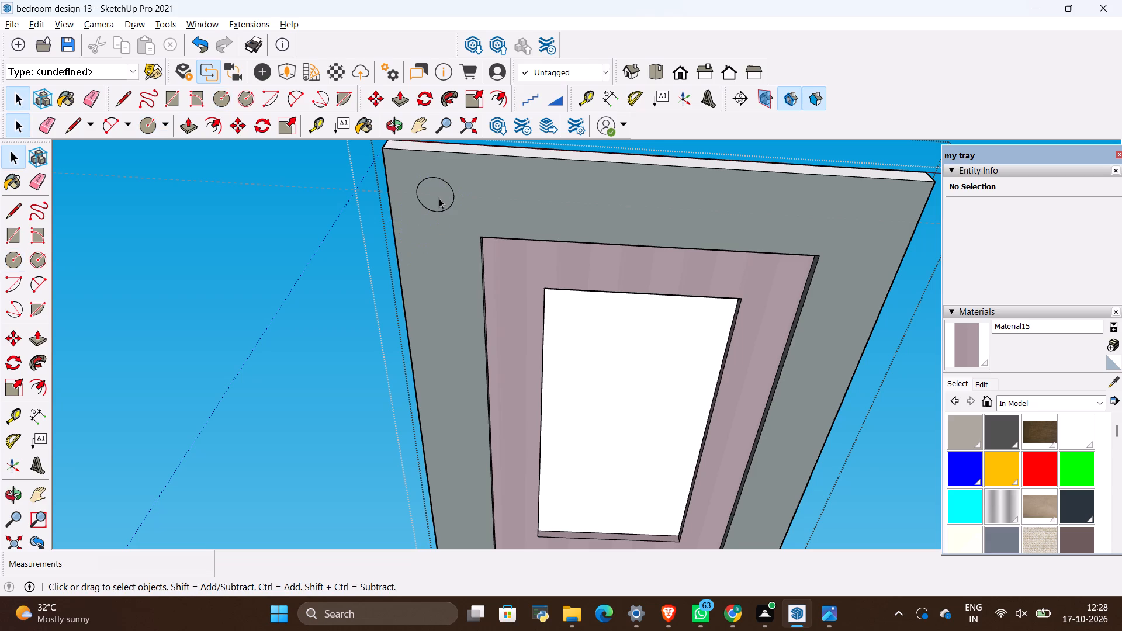
Paint the new circle's face with the white <auto> material.
click(439, 198)
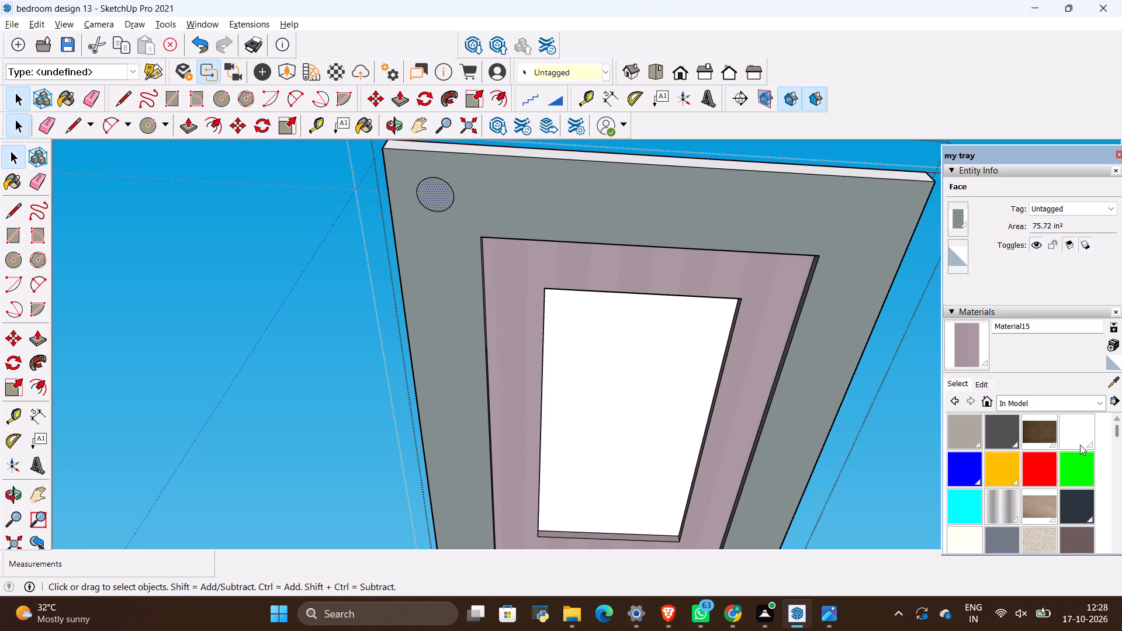
click(1073, 439)
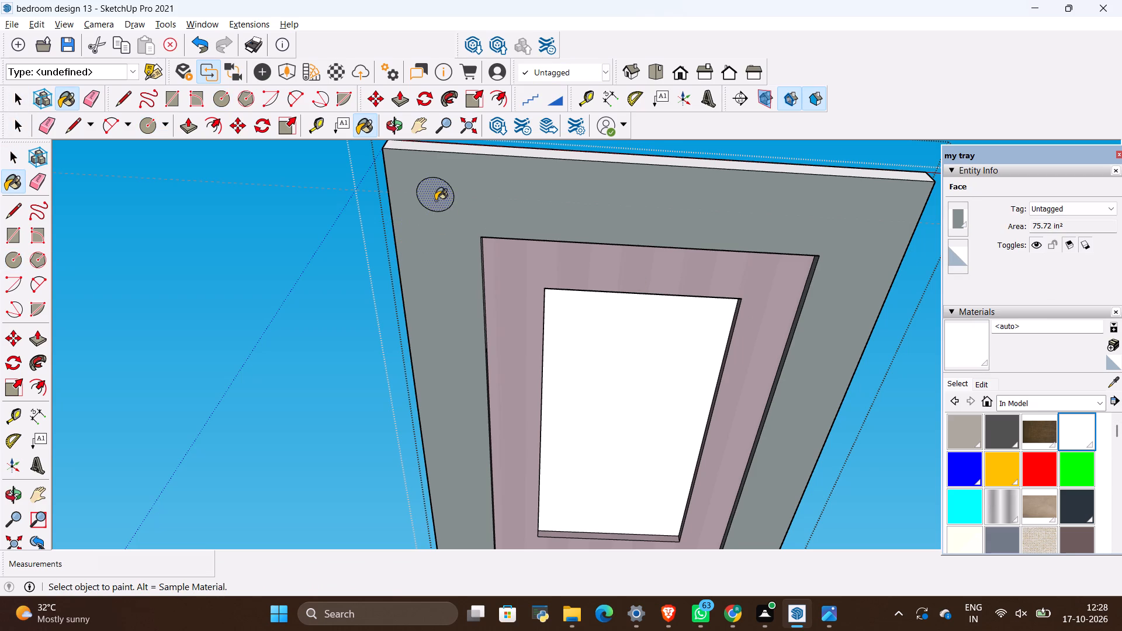
click(435, 200)
key(space)
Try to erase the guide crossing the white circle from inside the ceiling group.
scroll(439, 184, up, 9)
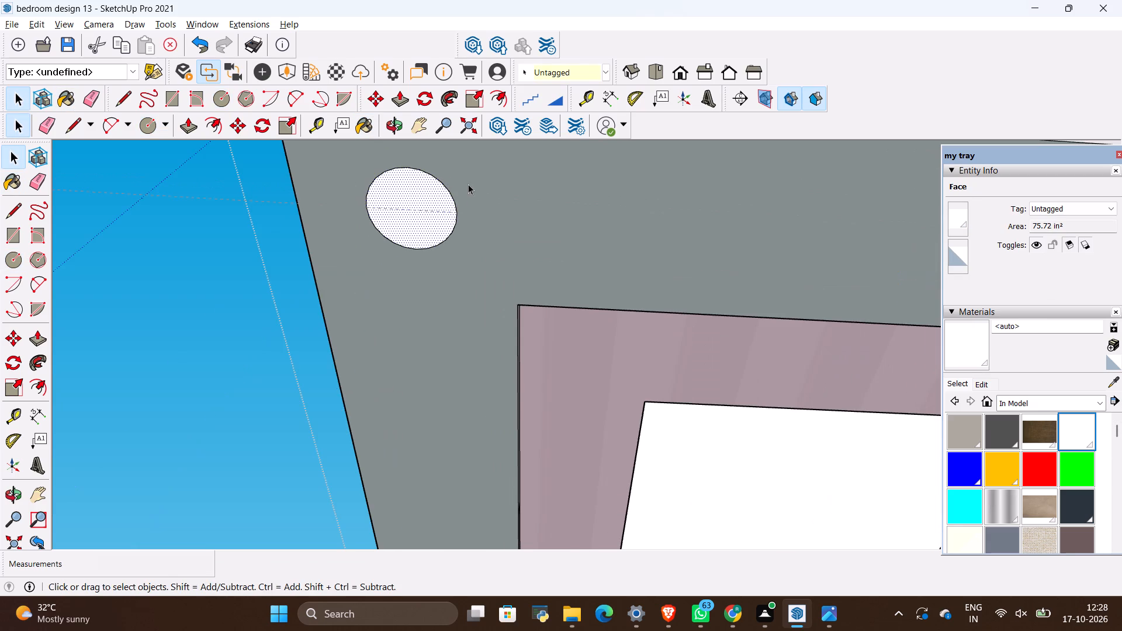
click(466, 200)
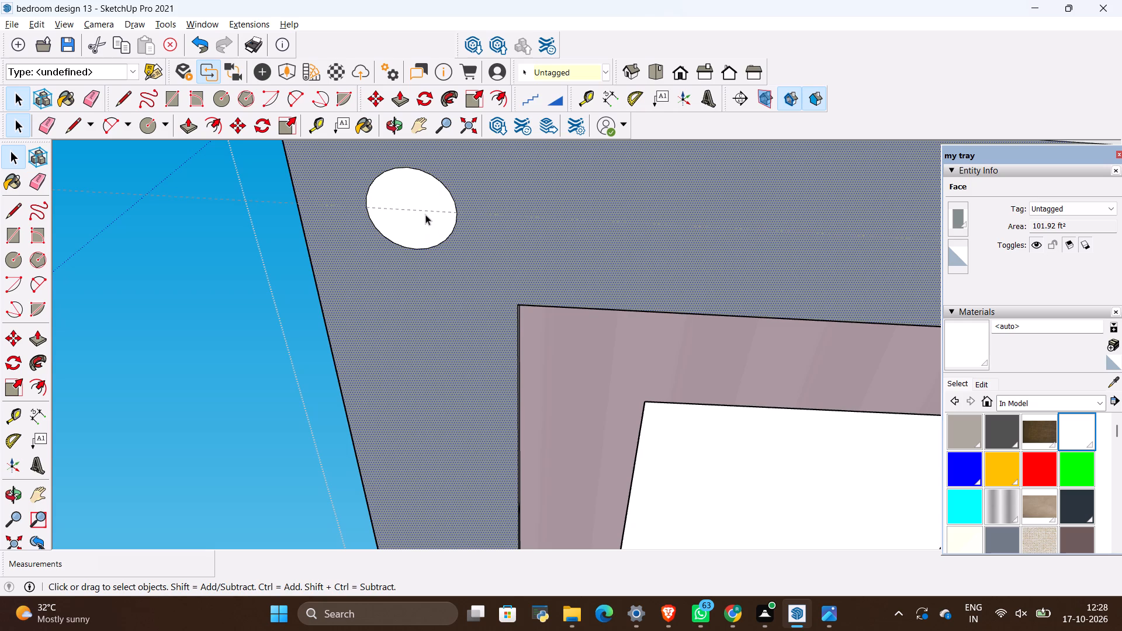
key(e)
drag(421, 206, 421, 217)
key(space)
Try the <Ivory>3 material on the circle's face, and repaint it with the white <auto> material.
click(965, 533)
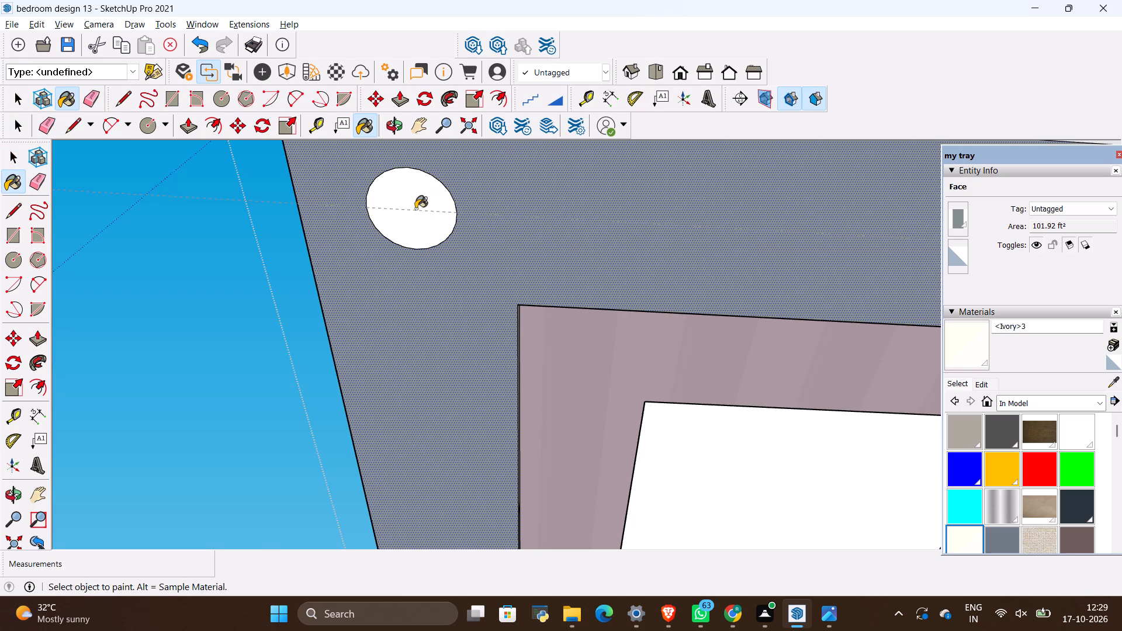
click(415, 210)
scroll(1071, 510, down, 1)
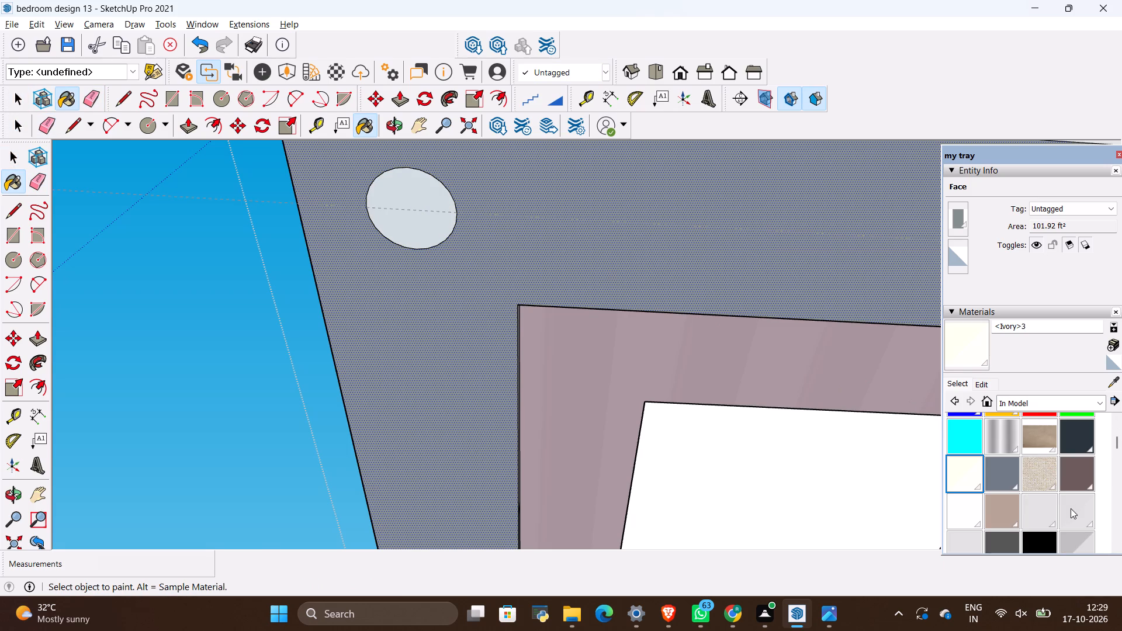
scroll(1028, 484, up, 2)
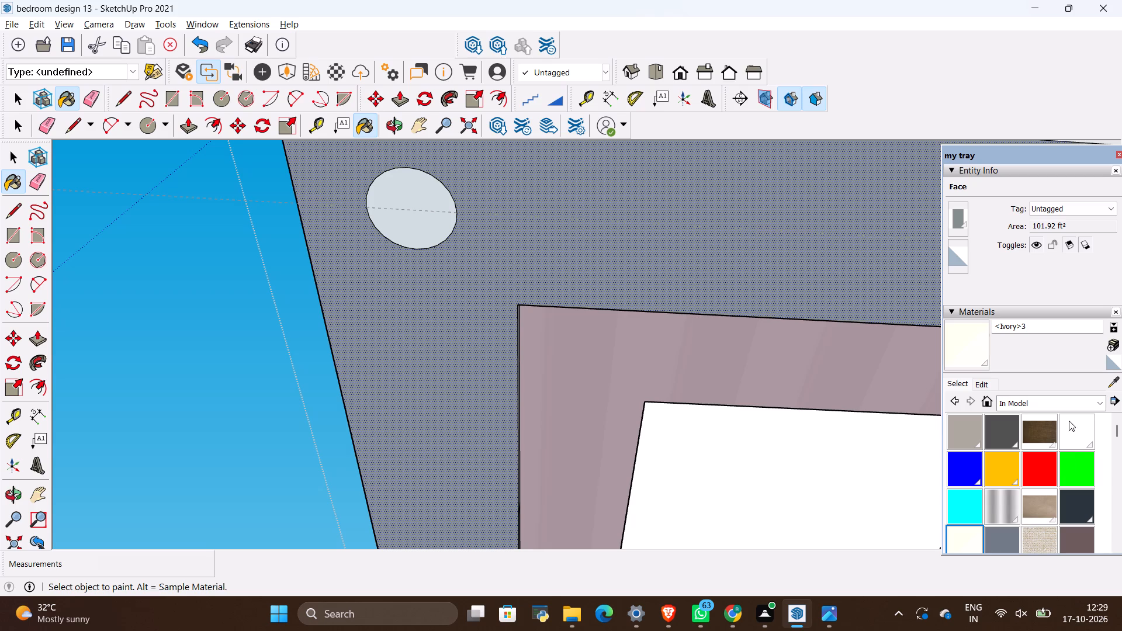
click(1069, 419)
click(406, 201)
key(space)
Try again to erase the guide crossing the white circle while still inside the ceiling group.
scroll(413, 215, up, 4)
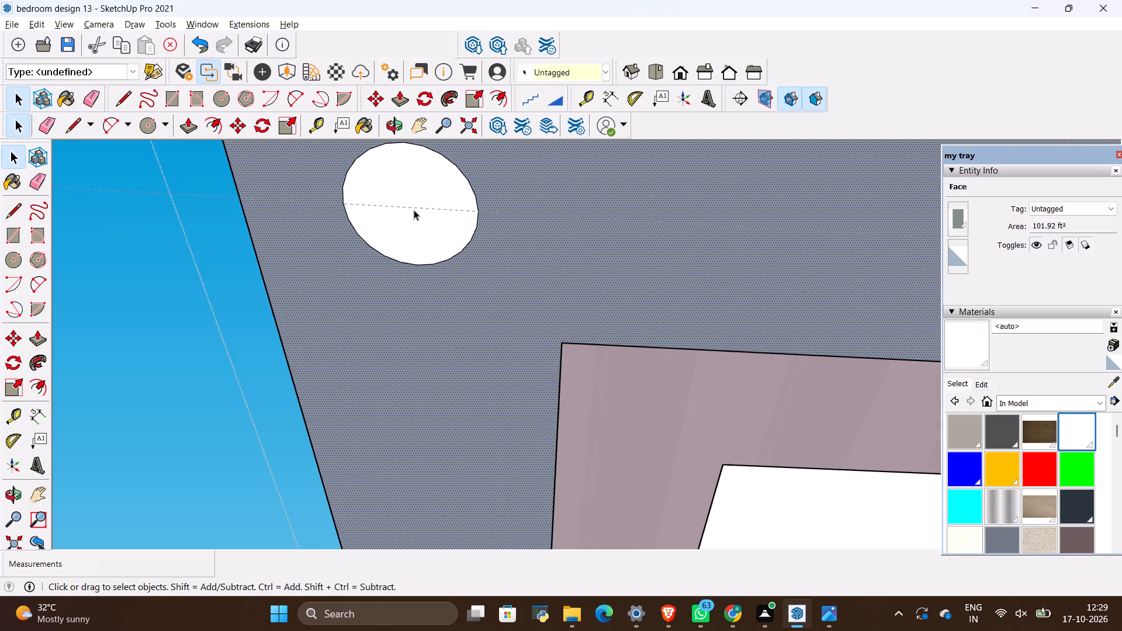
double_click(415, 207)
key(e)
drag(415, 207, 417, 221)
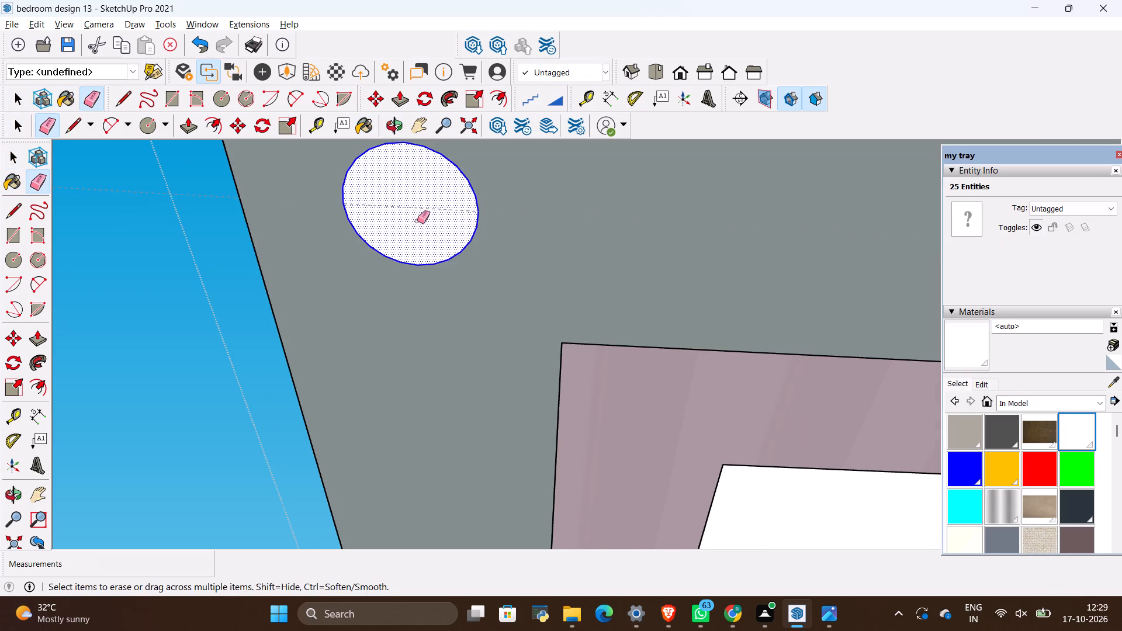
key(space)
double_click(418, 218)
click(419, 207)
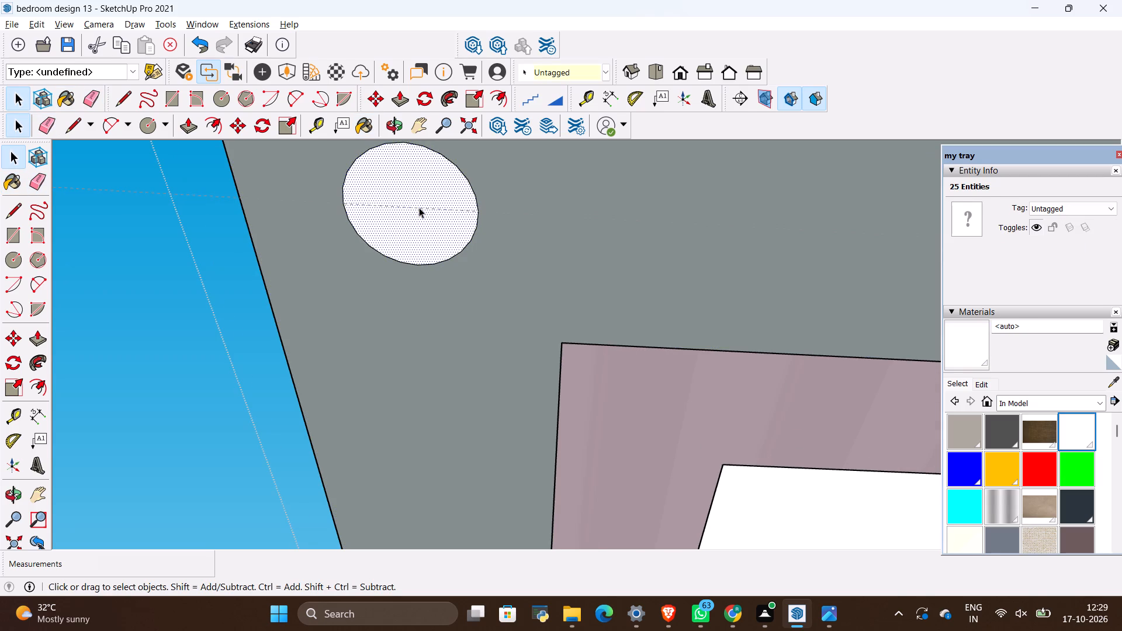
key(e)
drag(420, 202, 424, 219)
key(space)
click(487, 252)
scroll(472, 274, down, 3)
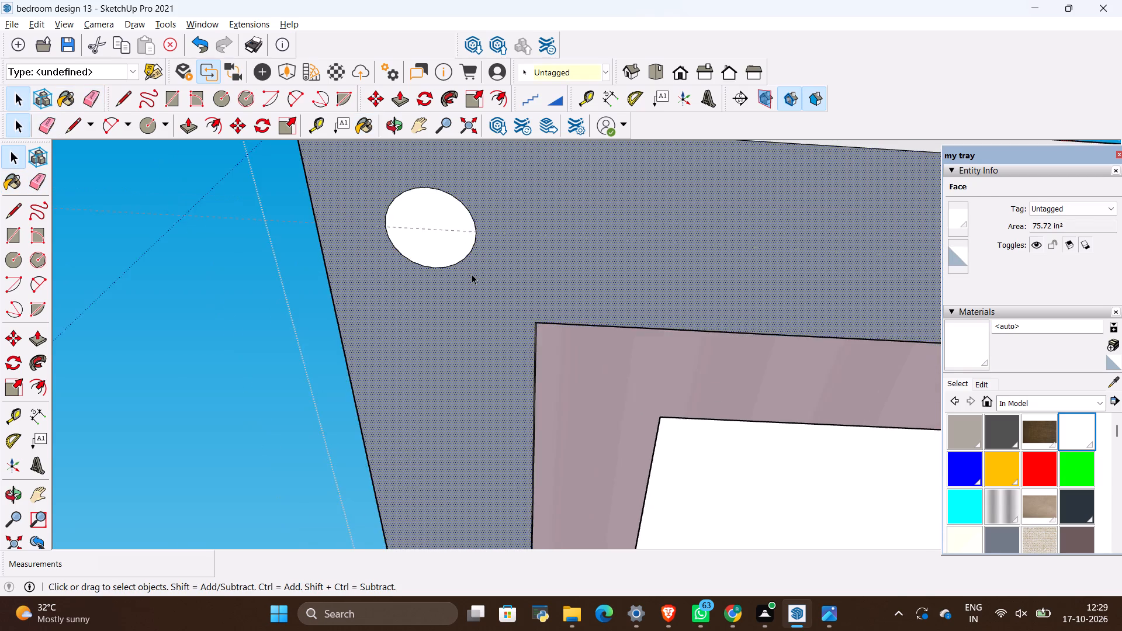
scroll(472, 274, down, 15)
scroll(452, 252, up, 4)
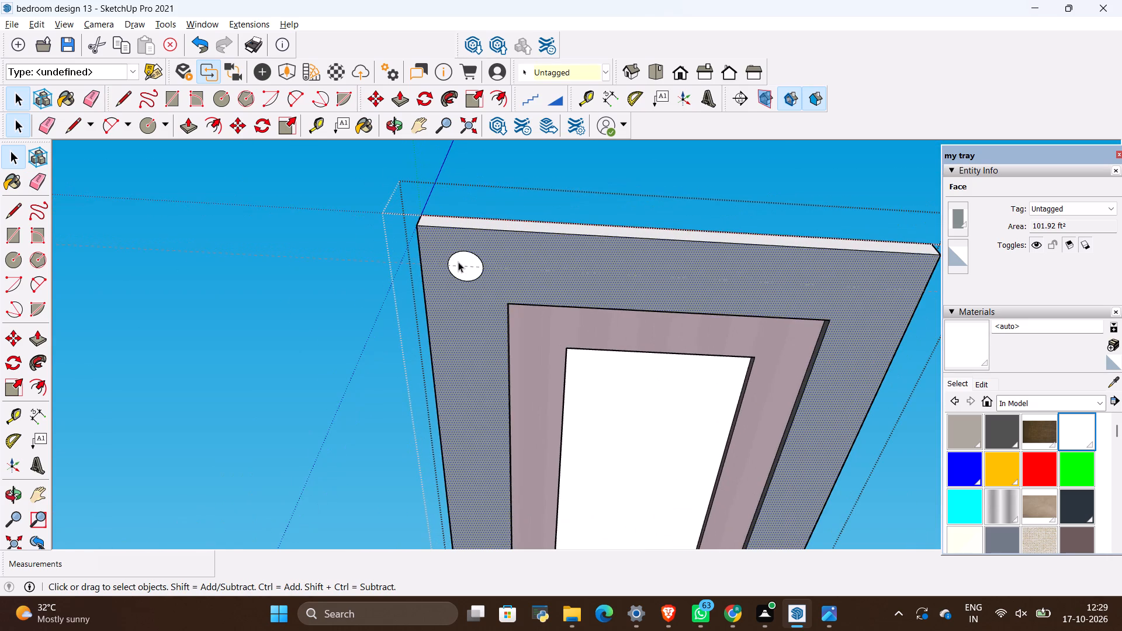
Copy the white circle with its edge about 9' 10" along the far short side to the opposite corner, and close the group.
click(458, 262)
scroll(473, 272, up, 3)
right_click(473, 272)
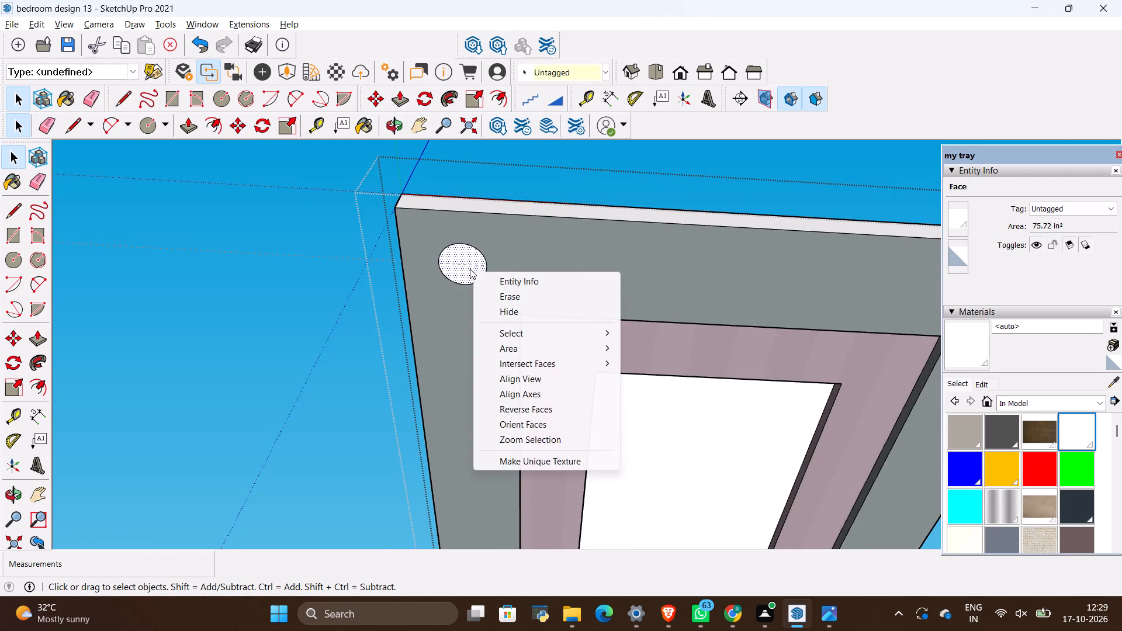
double_click(468, 268)
key(m)
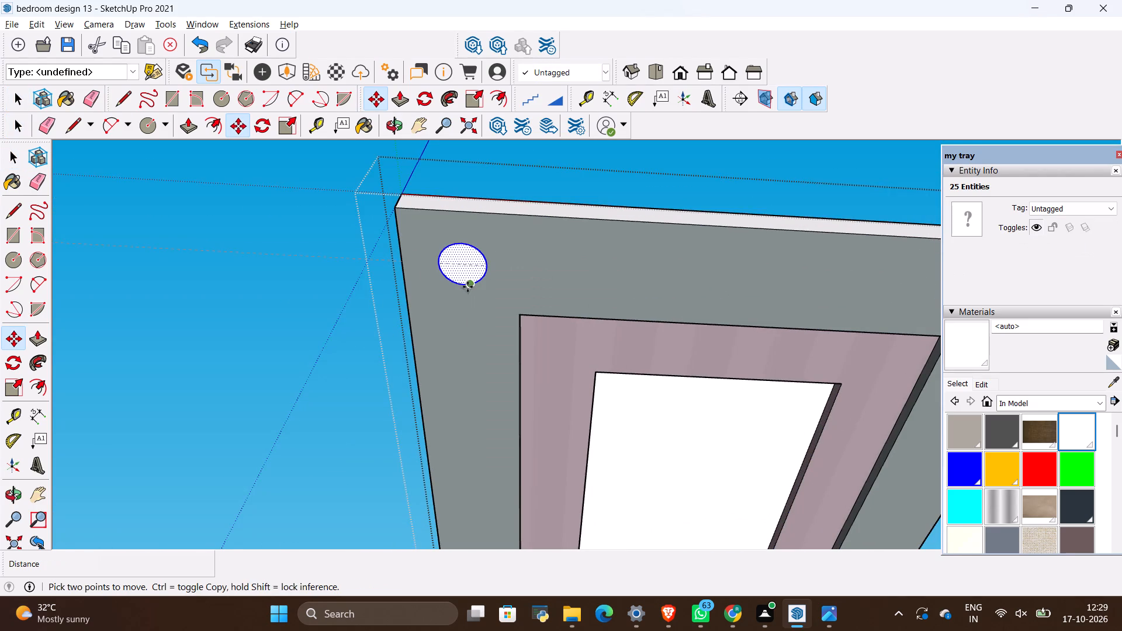
click(465, 289)
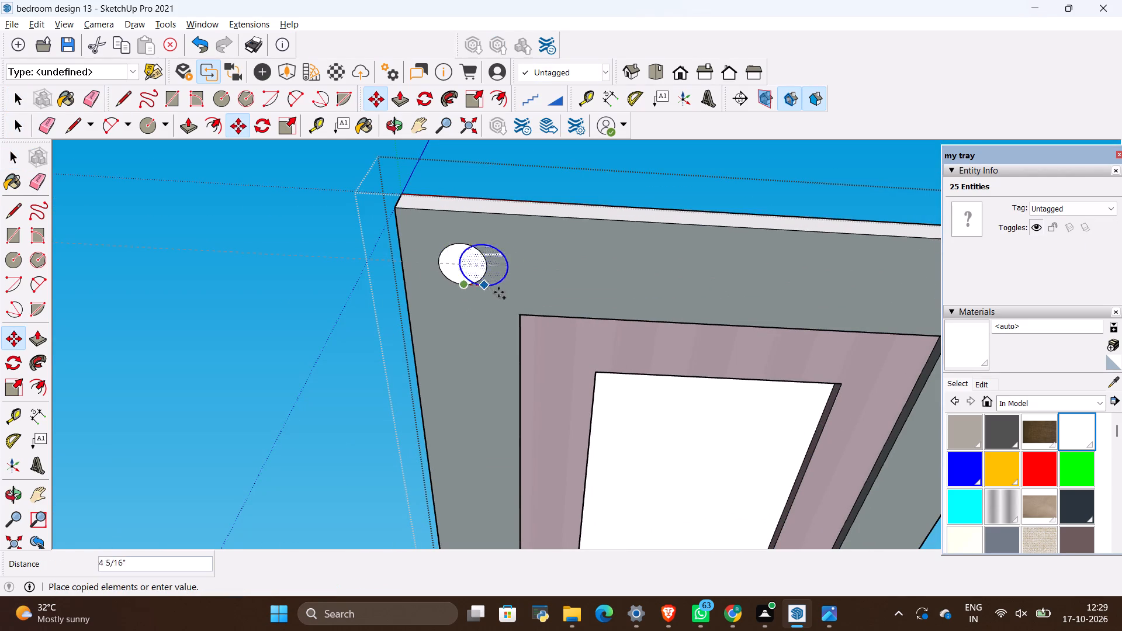
scroll(423, 288, down, 4)
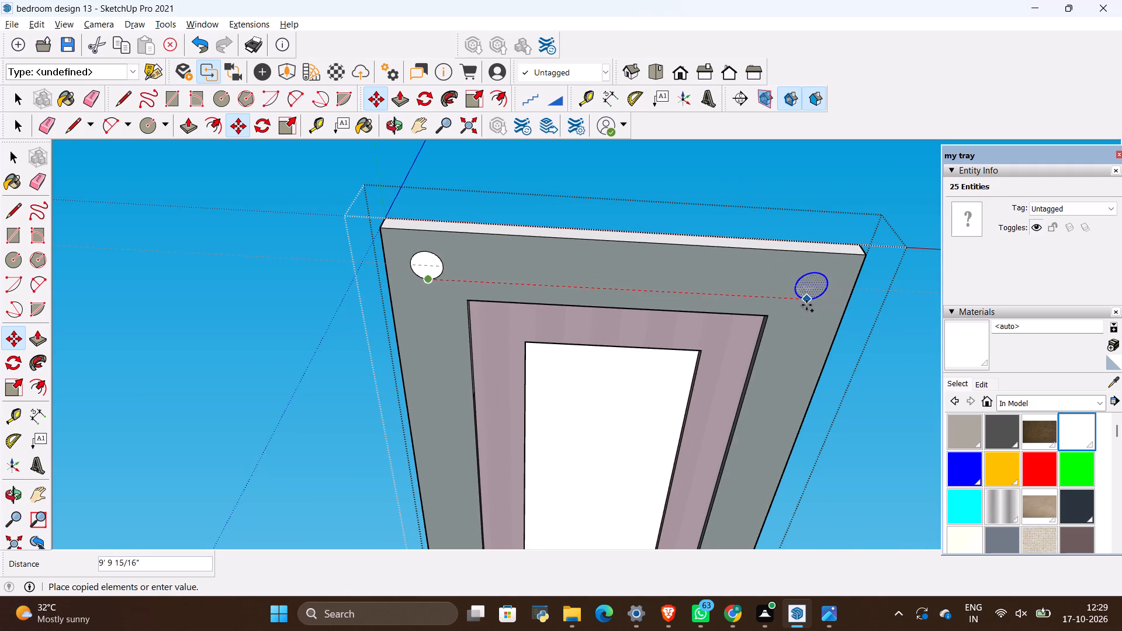
click(806, 305)
key(space)
click(795, 187)
Erase the guide running through the two white circles, outside the ceiling group.
scroll(795, 187, down, 6)
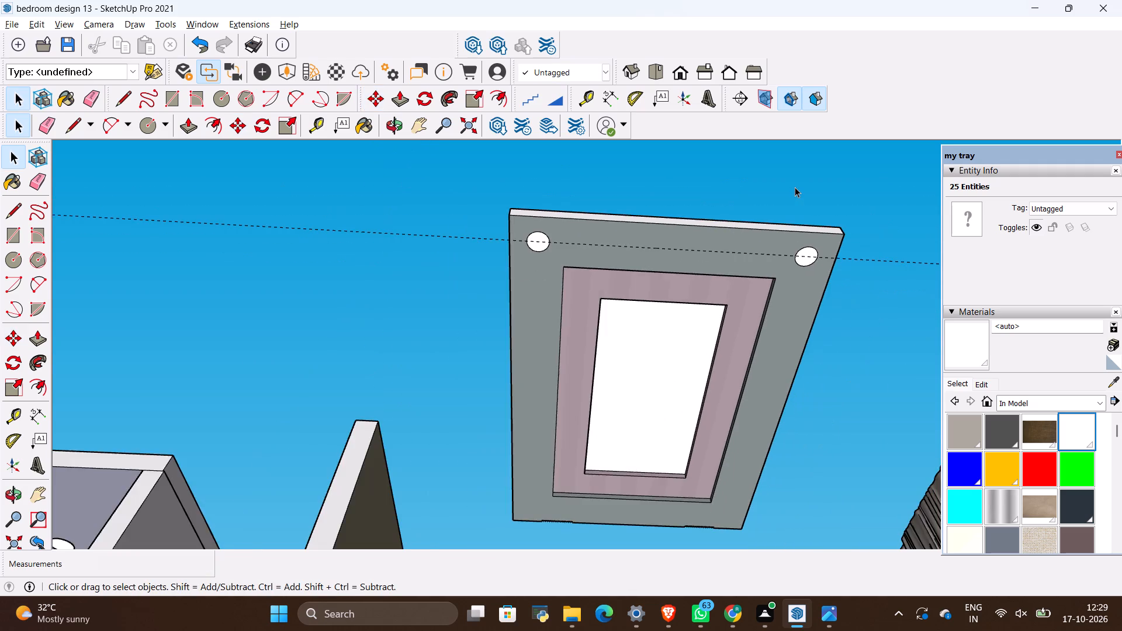
scroll(789, 228, down, 4)
middle_drag(788, 260, 783, 324)
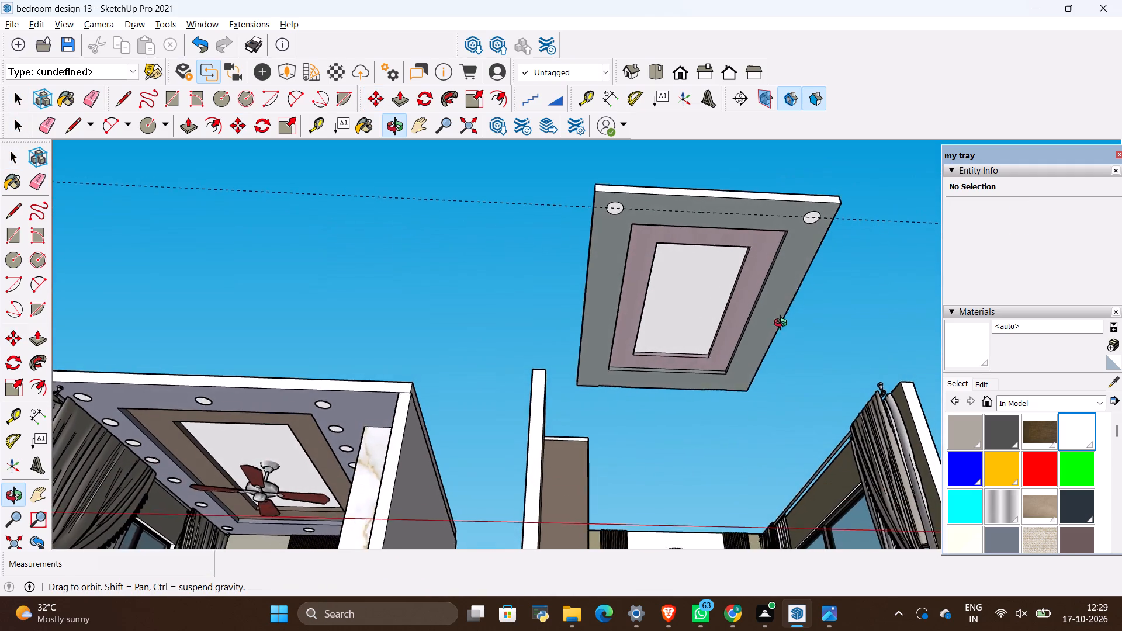
middle_drag(783, 324, 778, 317)
scroll(775, 184, up, 6)
scroll(474, 192, up, 1)
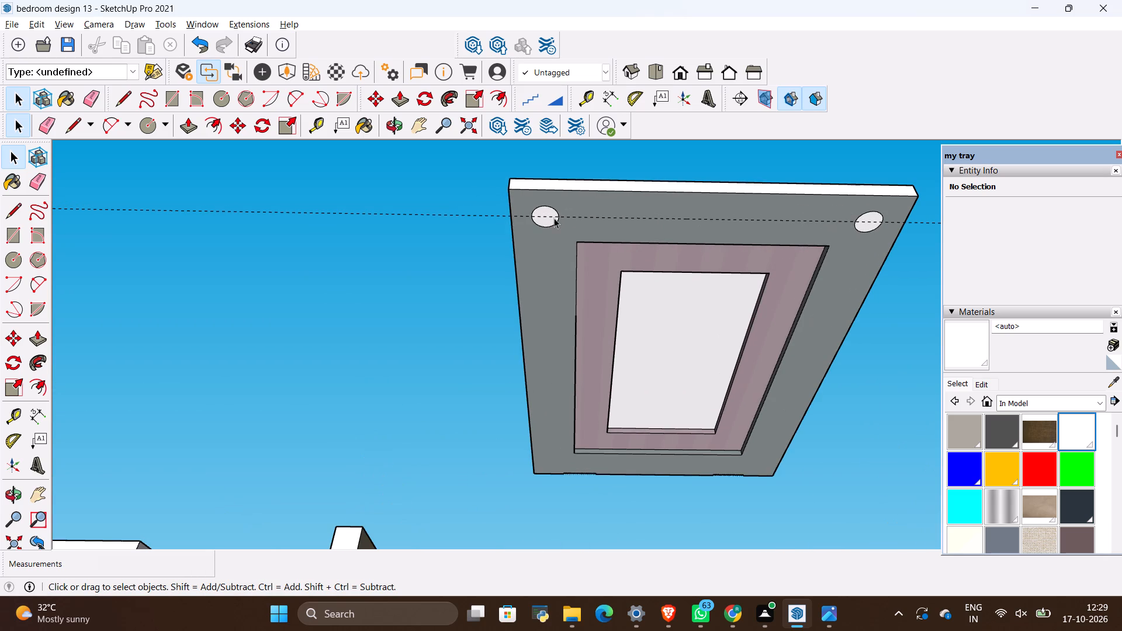
click(550, 217)
double_click(550, 217)
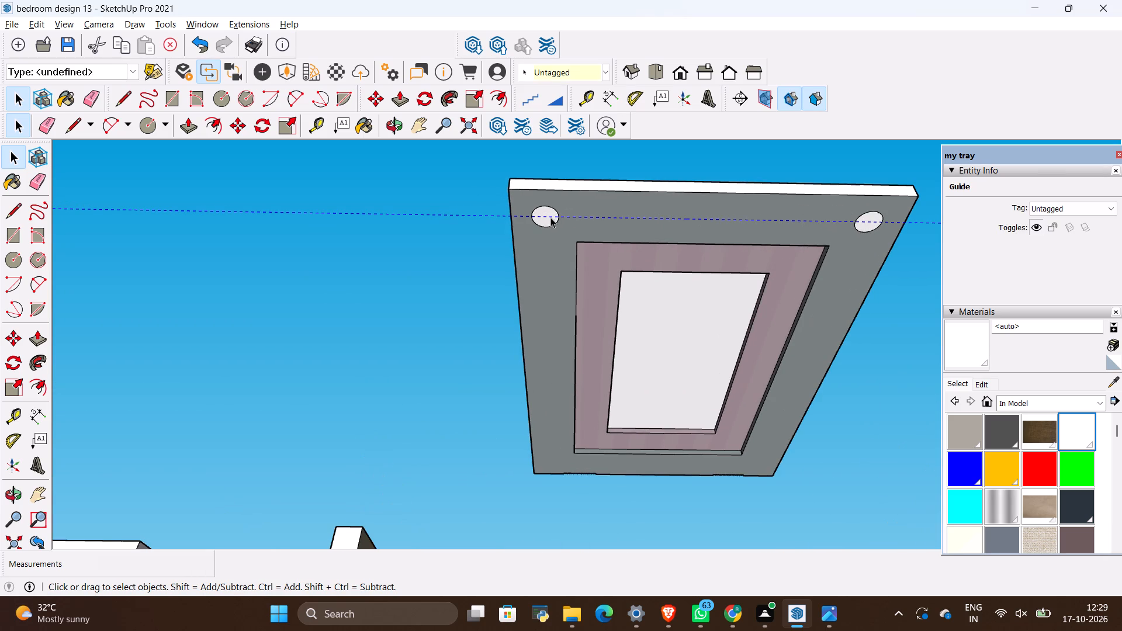
key(e)
drag(470, 210, 470, 220)
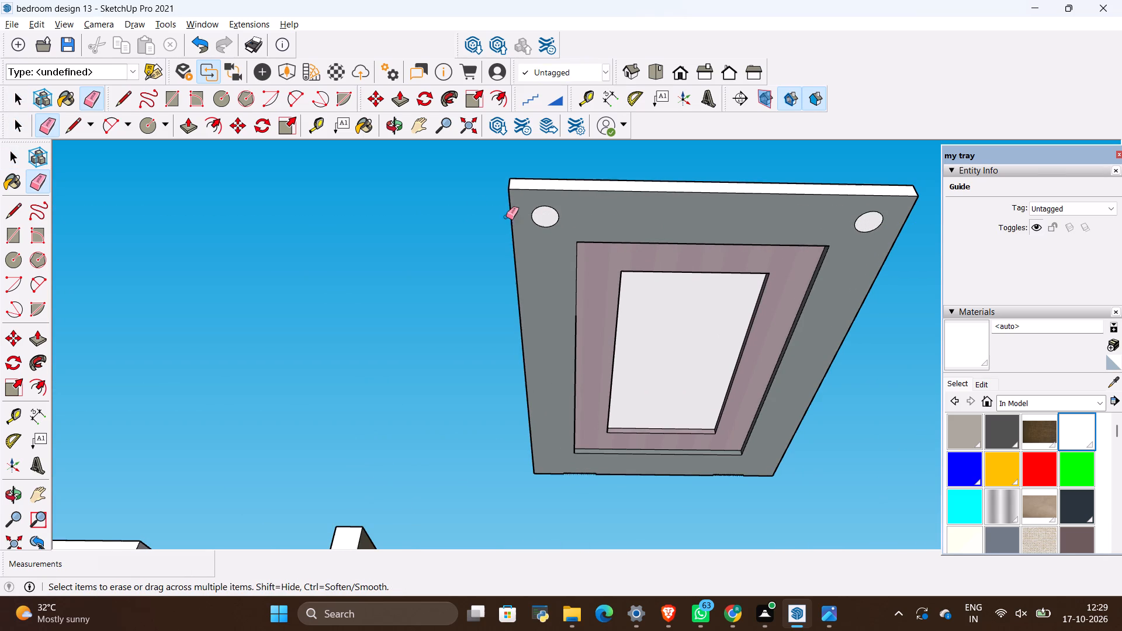
key(space)
Inside the ceiling group, add two middle circles between the corner ones by copying about 2' 8" and then 3' 8" along the short side.
double_click(539, 217)
click(541, 217)
double_click(542, 217)
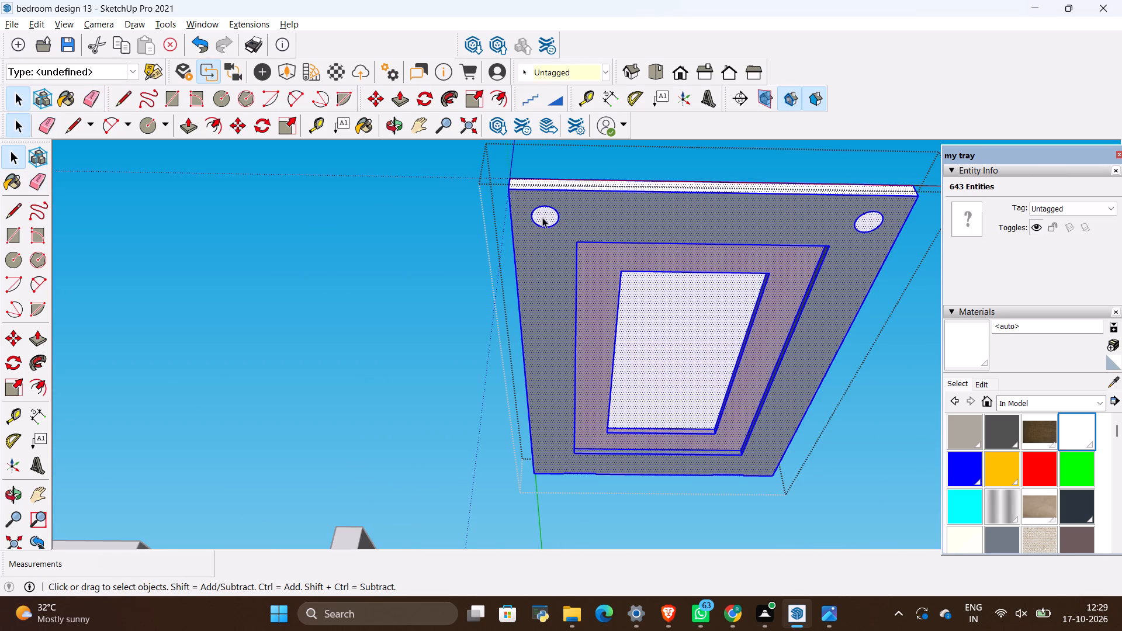
key(m)
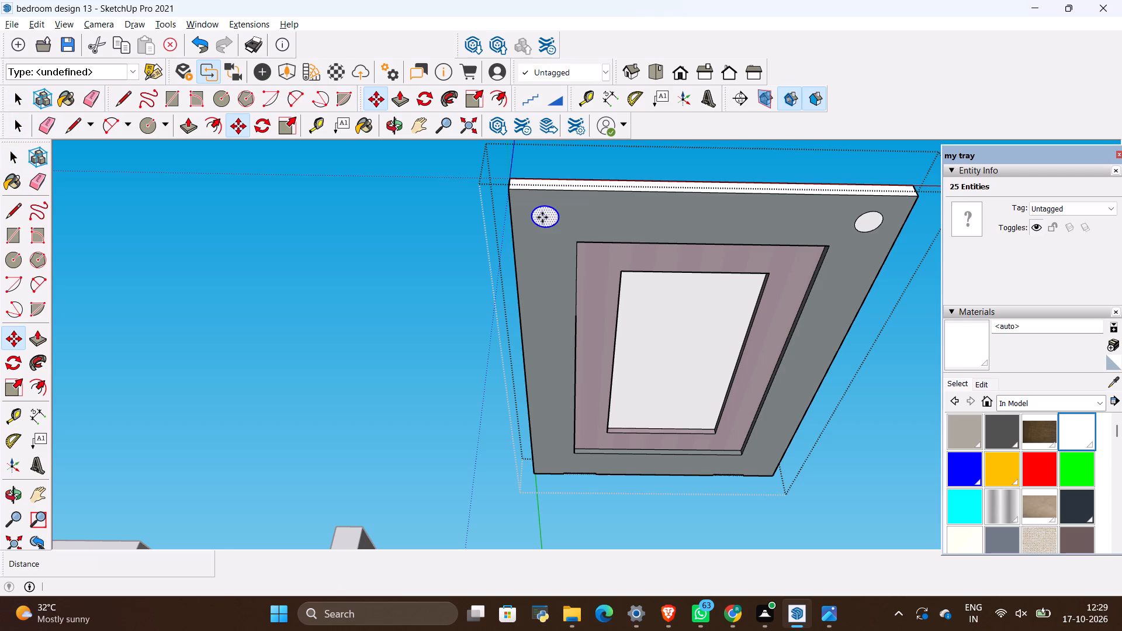
click(547, 230)
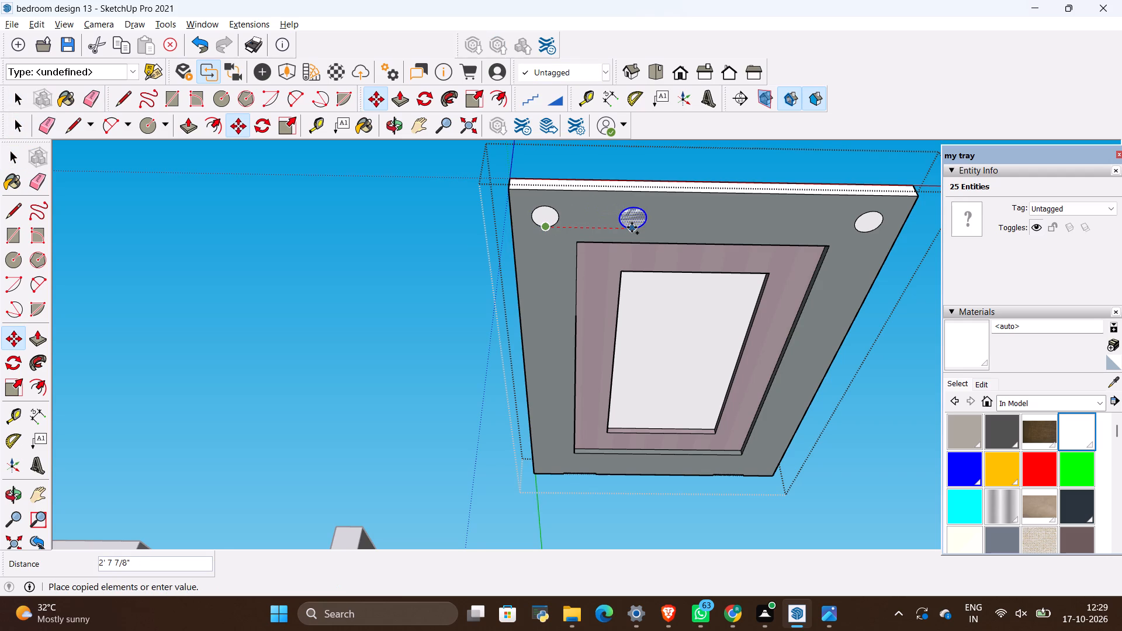
click(632, 227)
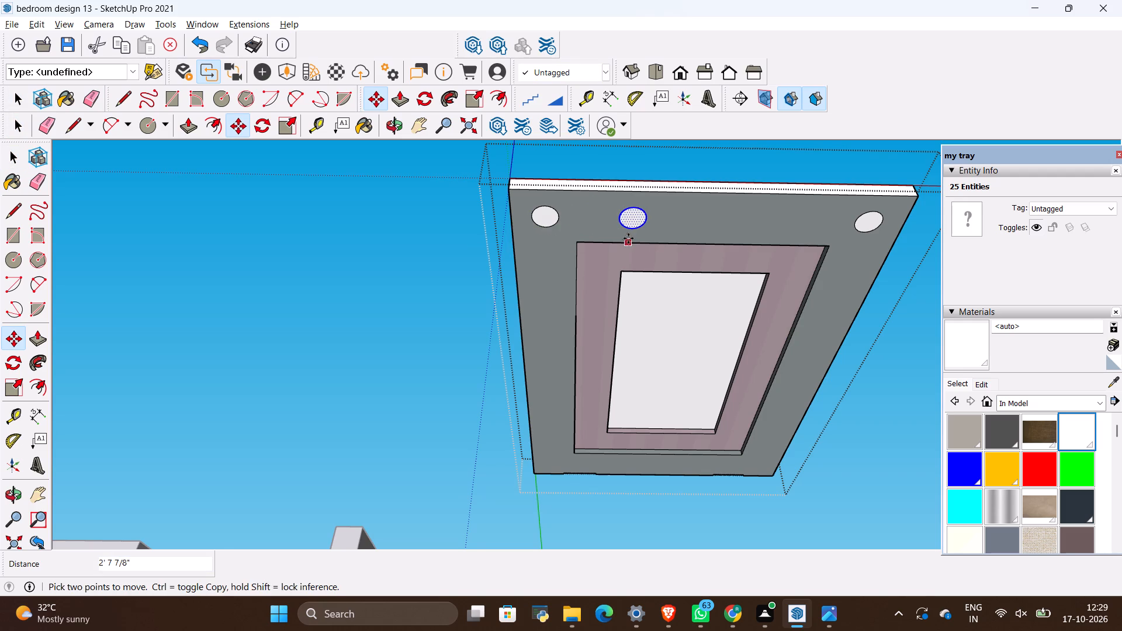
ctrl+click(633, 230)
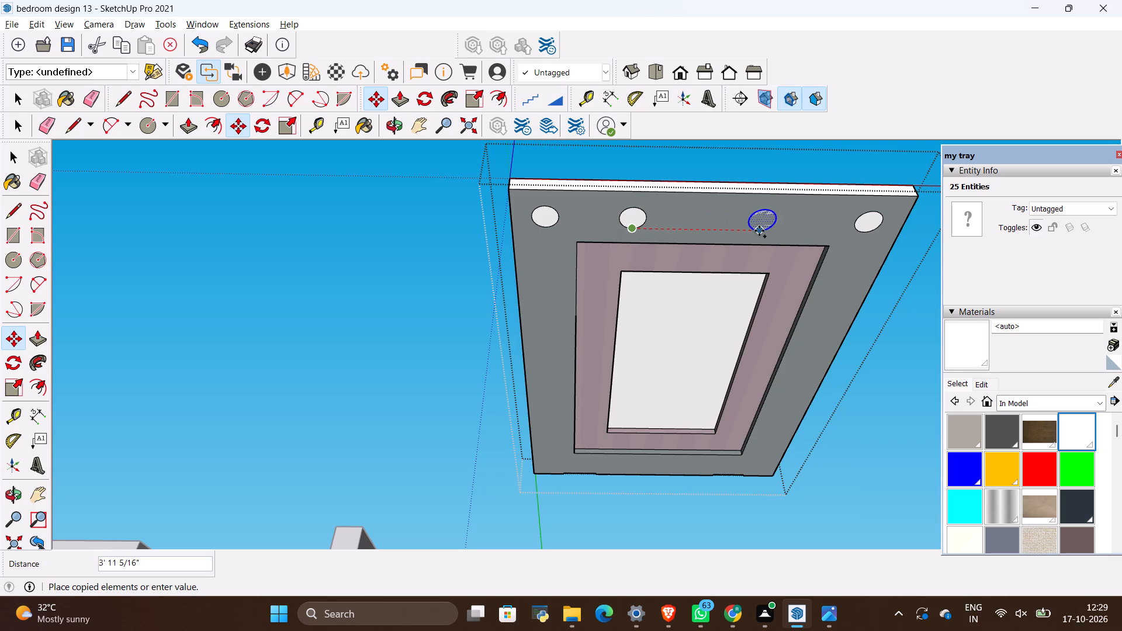
click(750, 228)
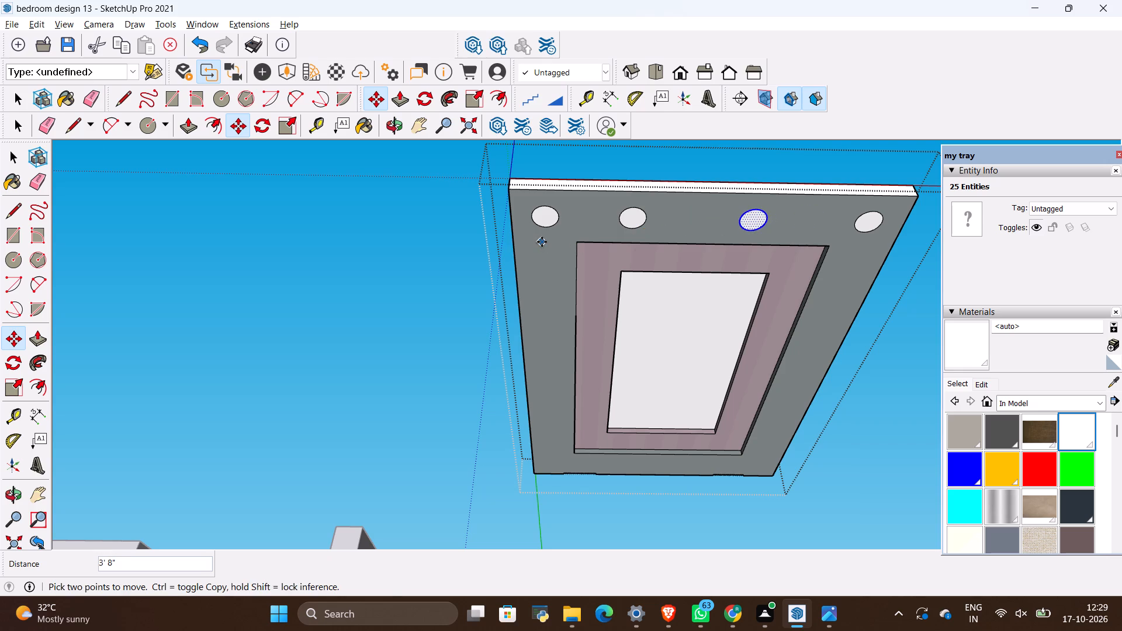
key(space)
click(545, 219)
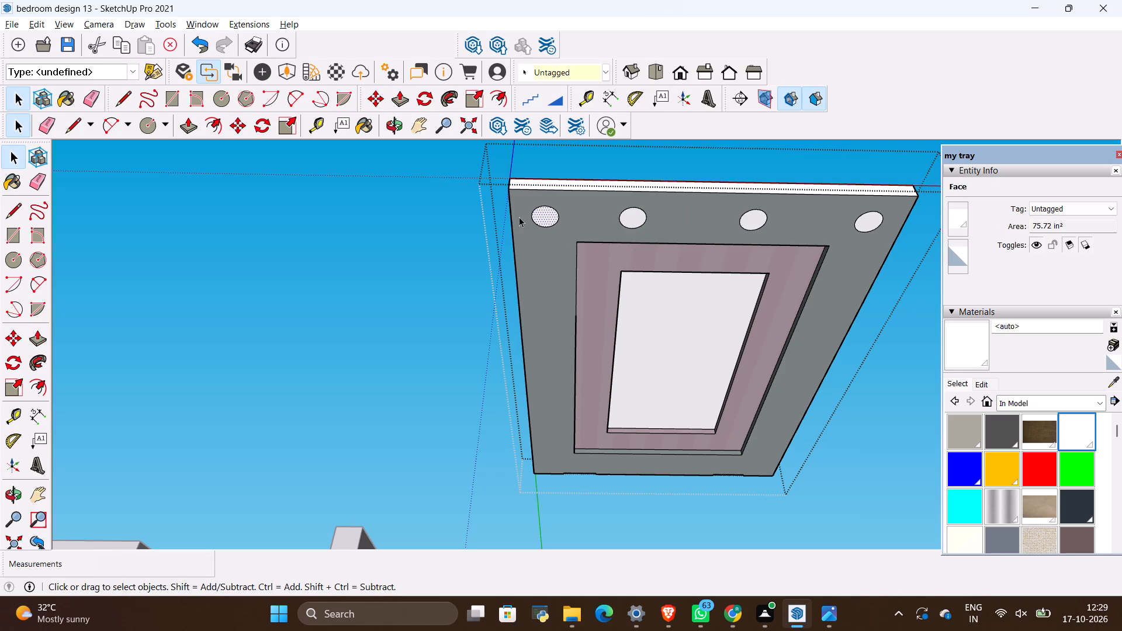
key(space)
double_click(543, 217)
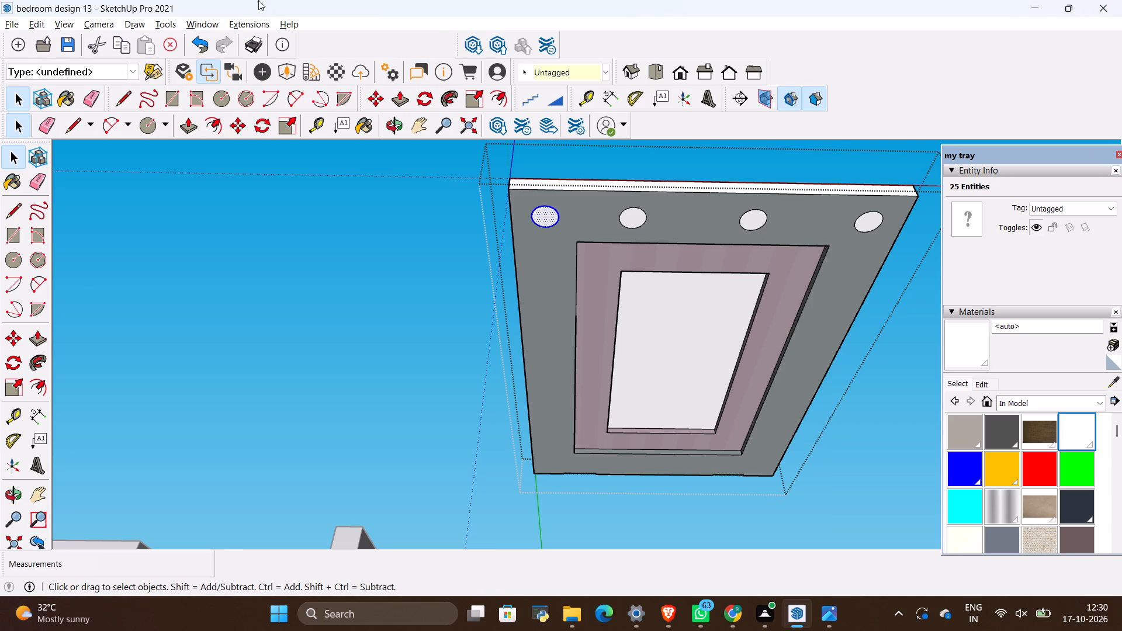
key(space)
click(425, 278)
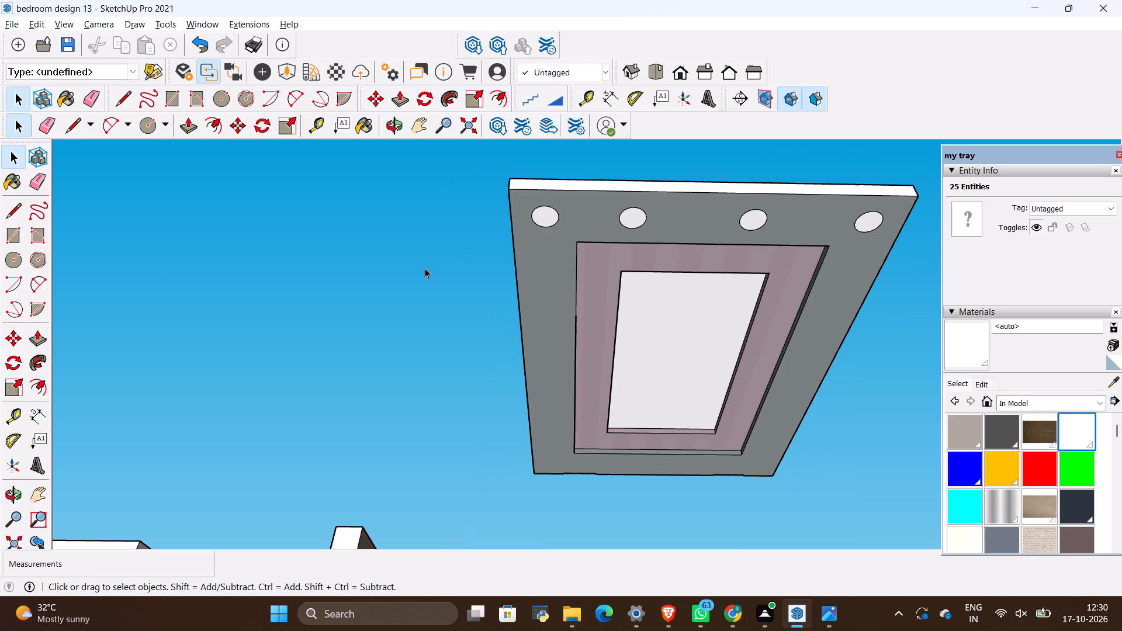
Copy both corner circles about 15' 3" along the ceiling's length to the corners of the opposite short side.
scroll(221, 202, down, 4)
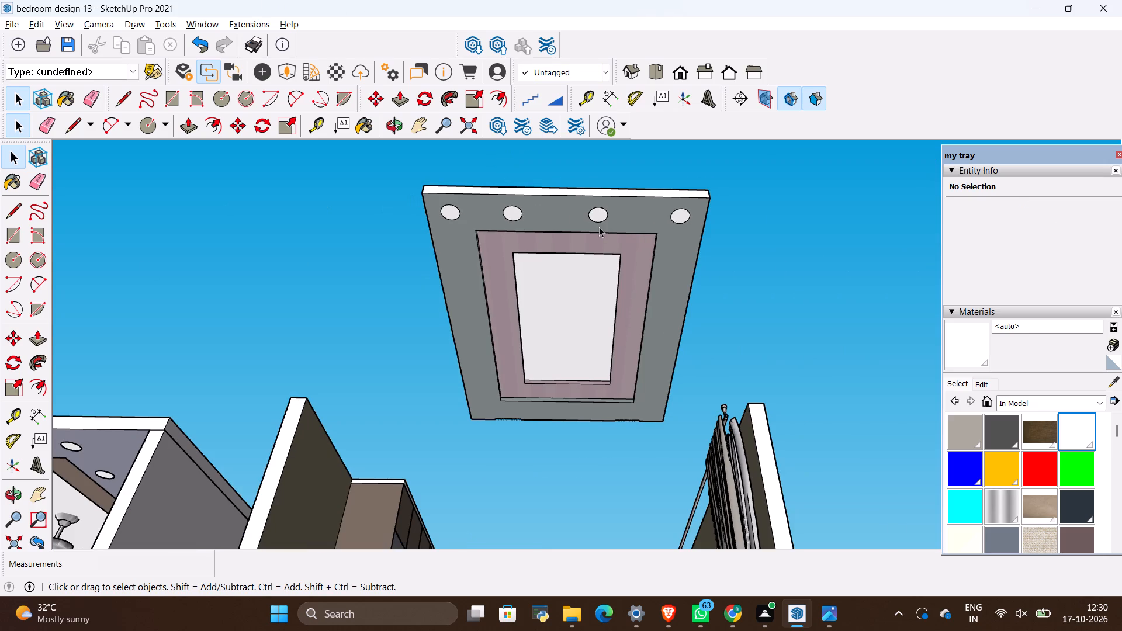
double_click(549, 213)
scroll(562, 224, up, 4)
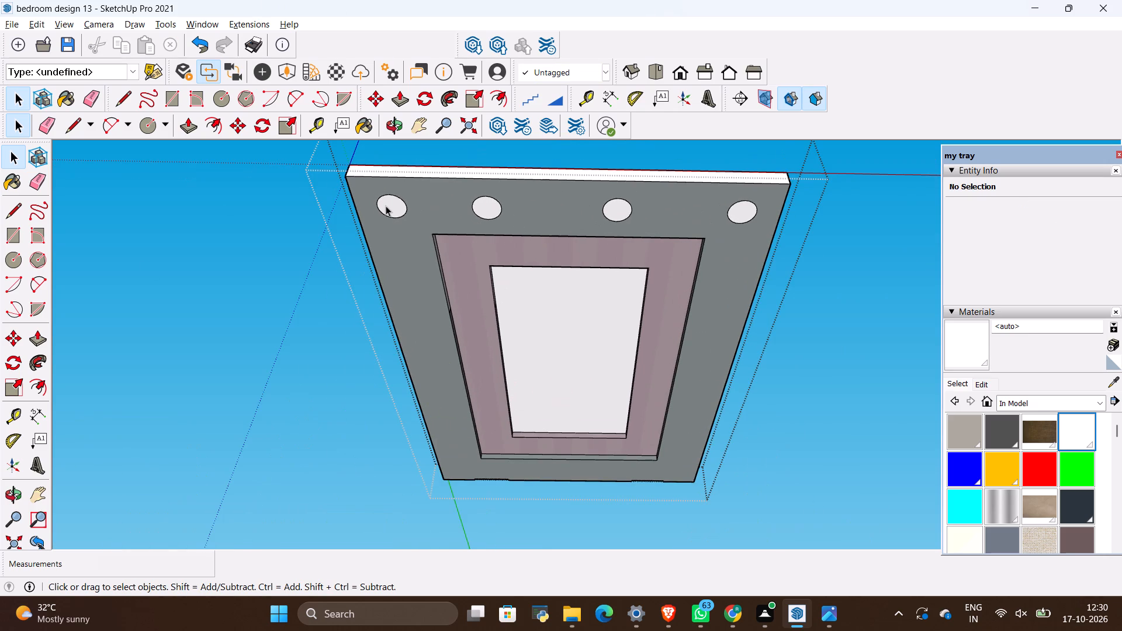
double_click(386, 206)
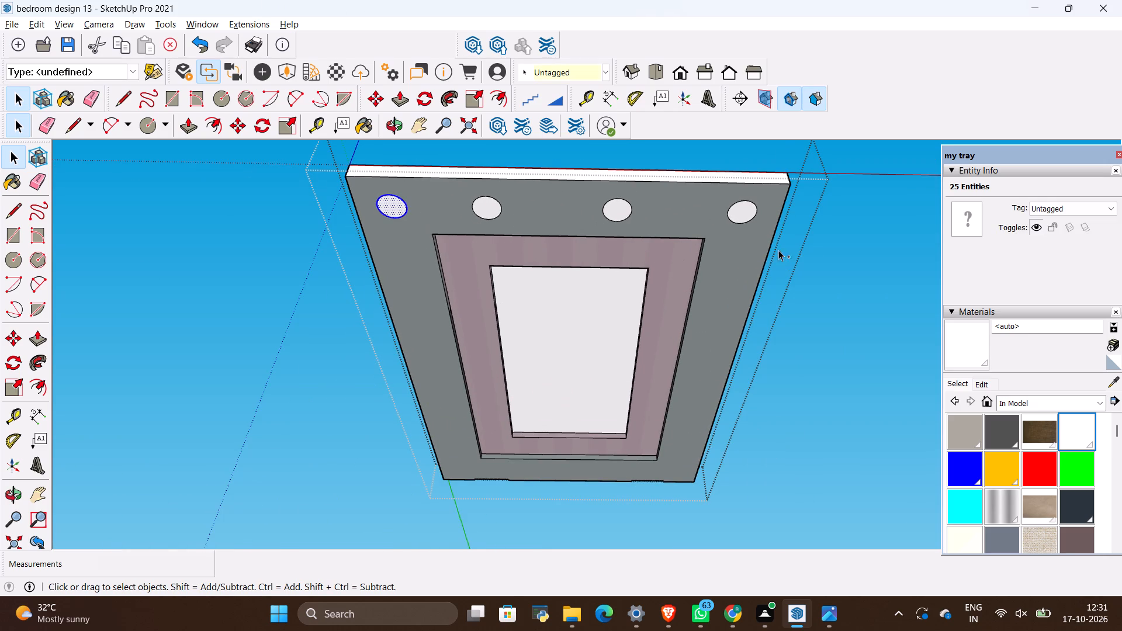
ctrl+double_click(735, 214)
key(m)
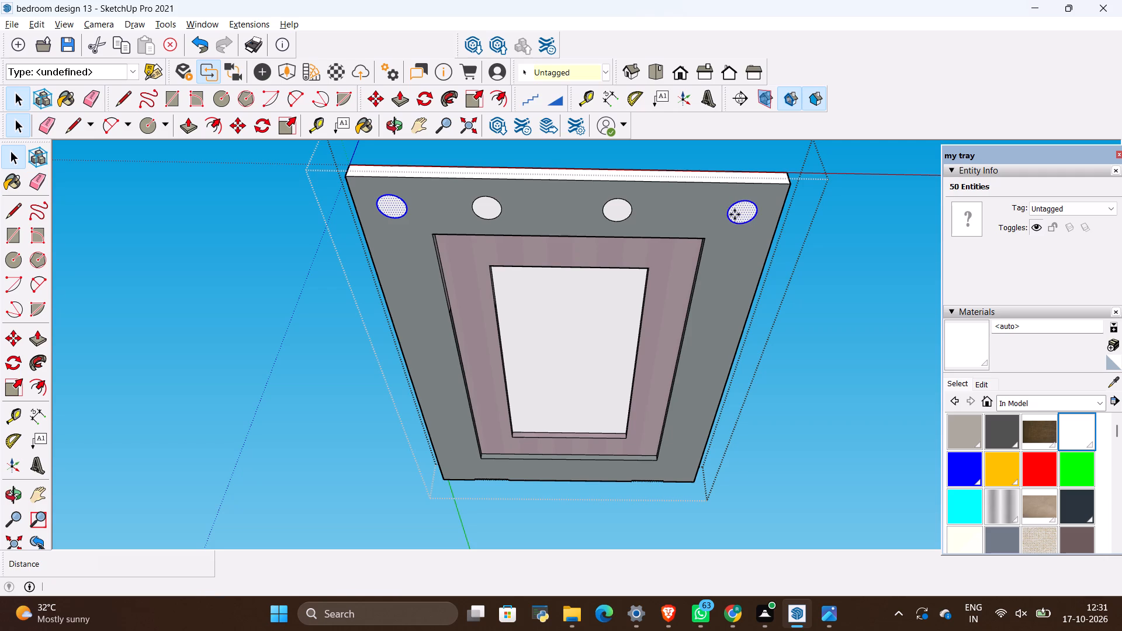
ctrl+click(406, 210)
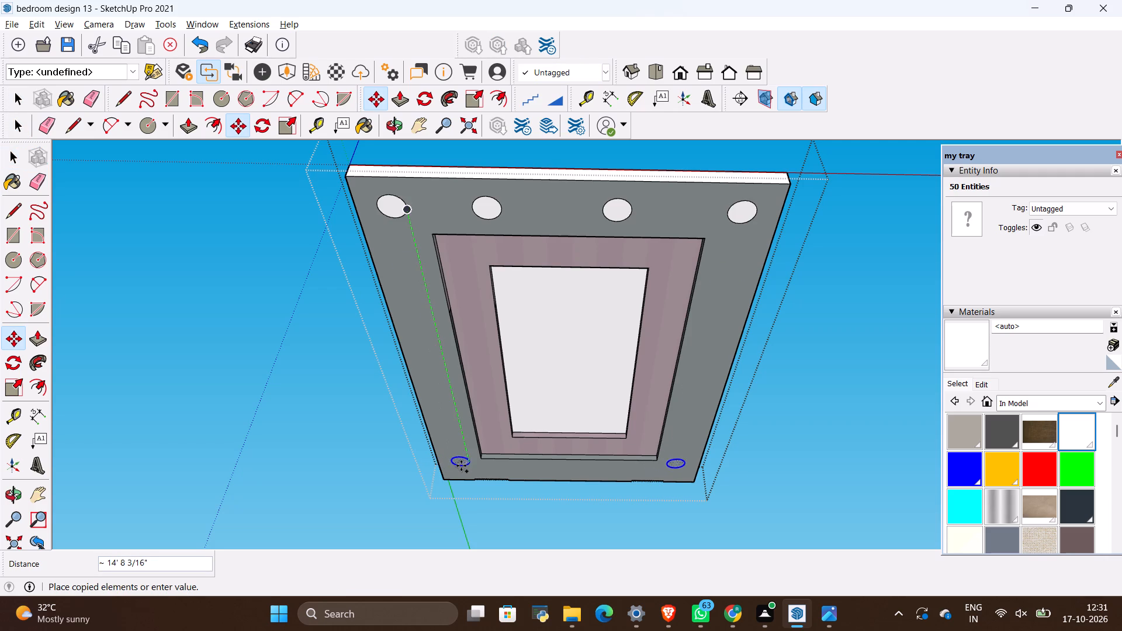
scroll(461, 468, up, 10)
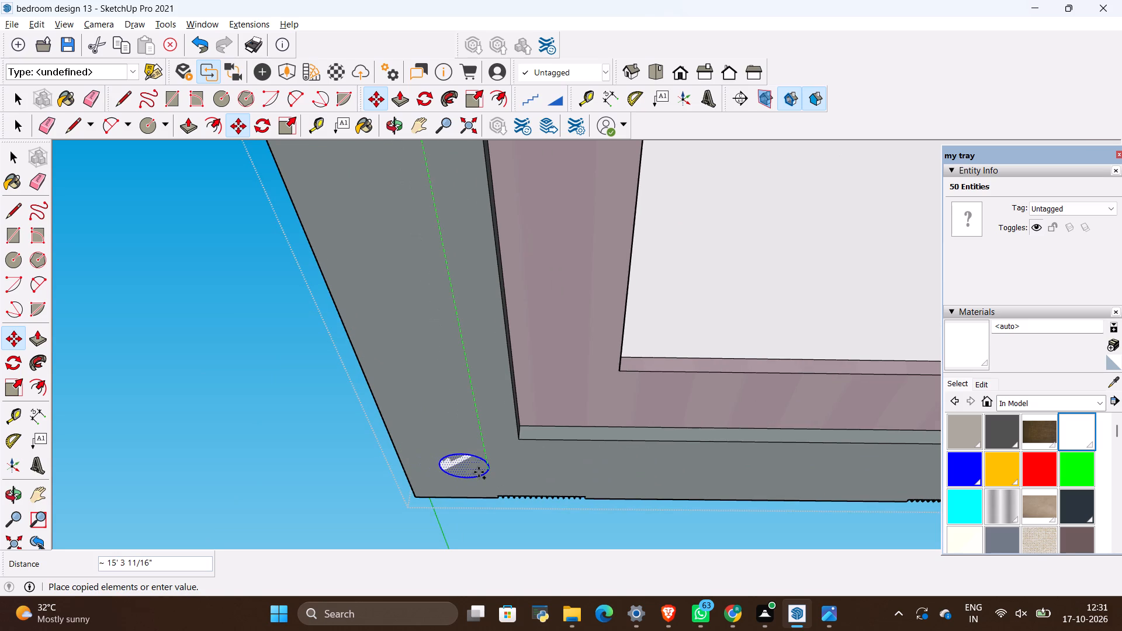
click(479, 470)
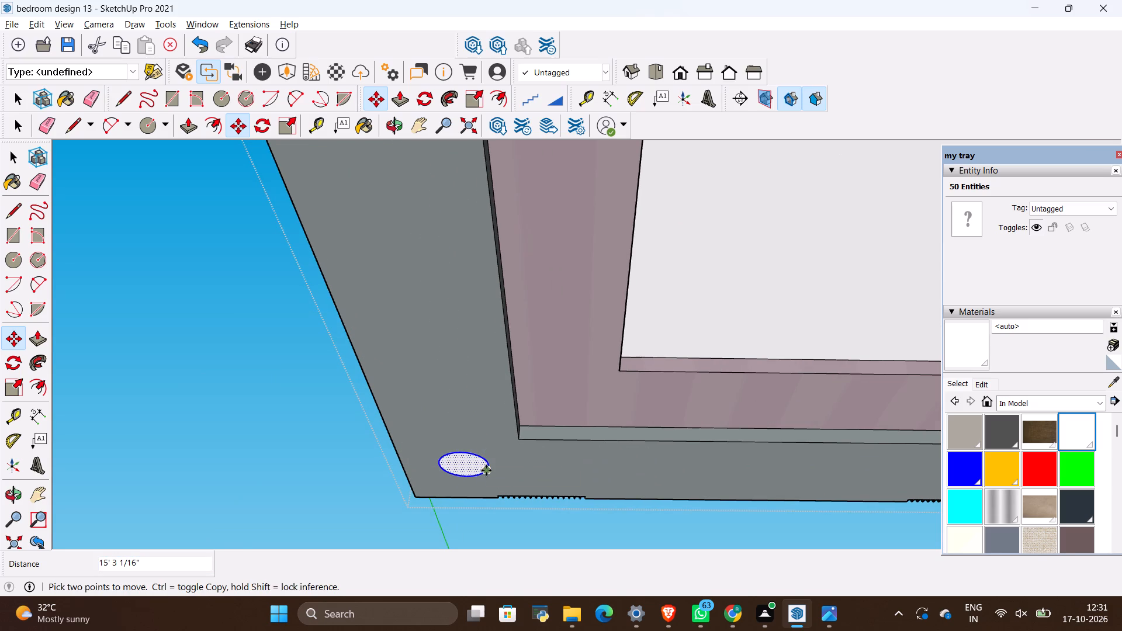
Add three more circle pairs along the long borders, copying successively about 8' 4" back, 3' further and 7' in return, and close the group.
click(486, 470)
scroll(483, 393, down, 15)
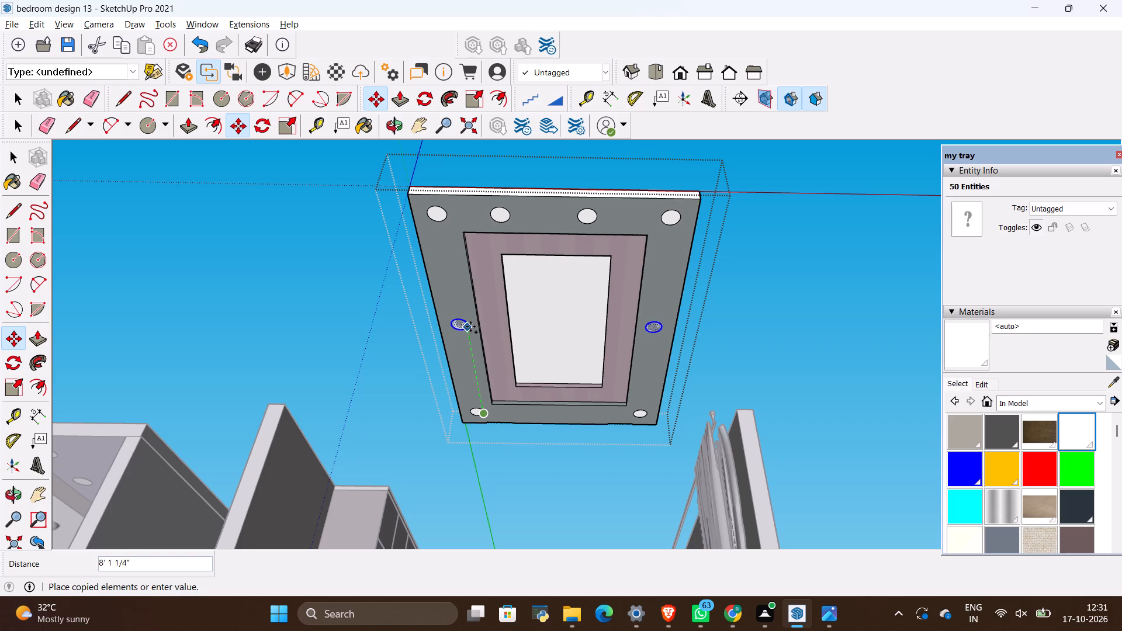
scroll(470, 327, up, 3)
scroll(470, 327, down, 1)
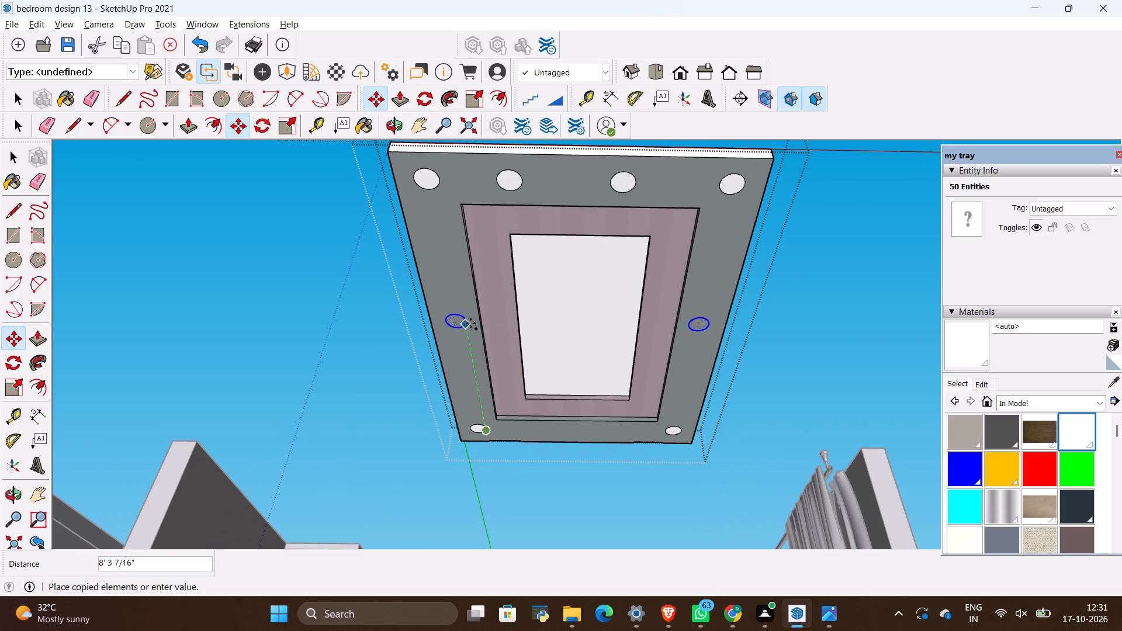
click(470, 323)
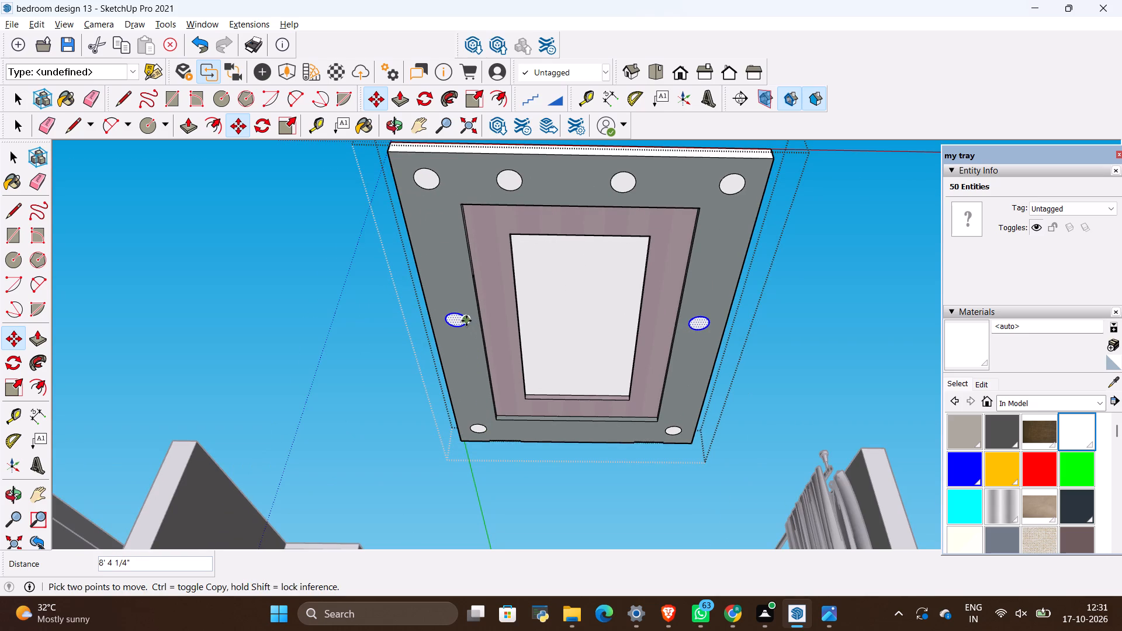
ctrl+click(466, 321)
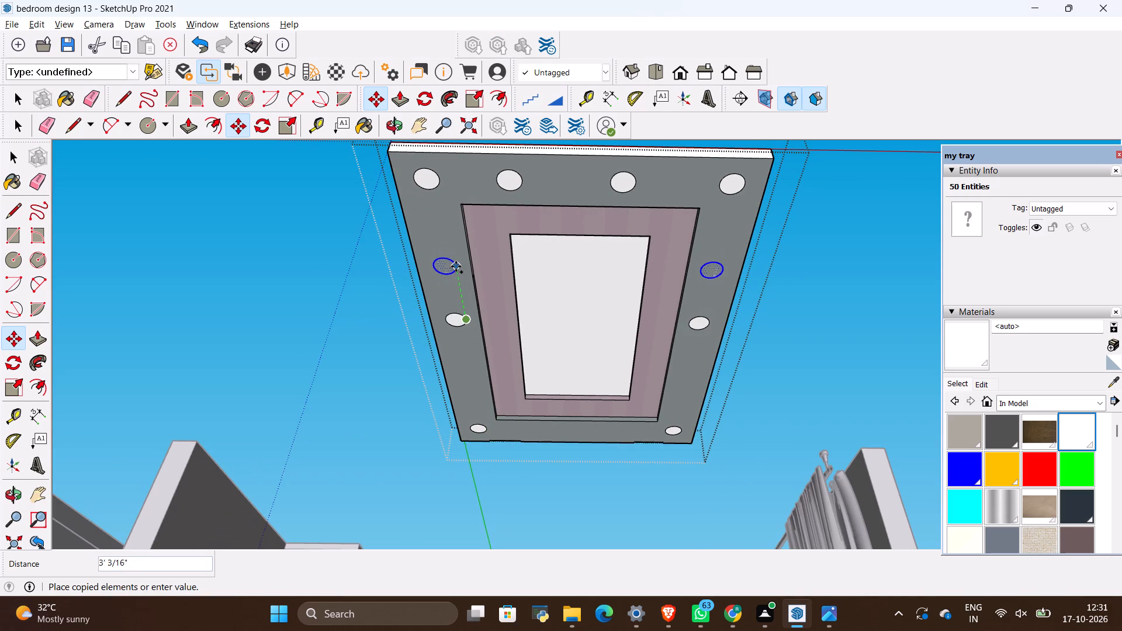
click(456, 266)
ctrl+click(456, 267)
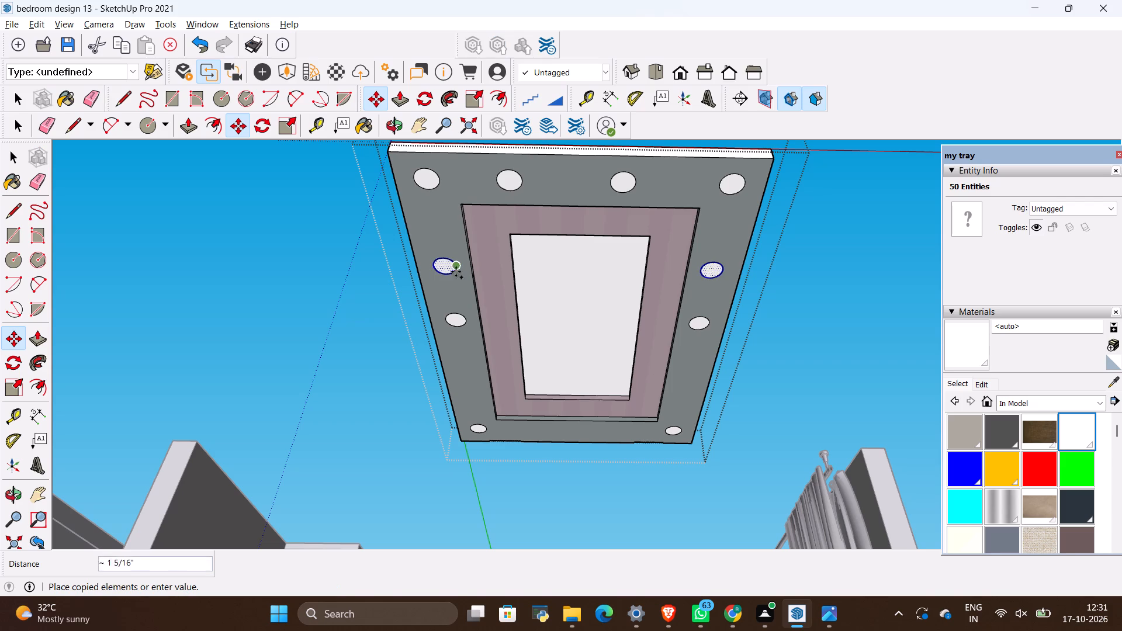
click(473, 378)
key(space)
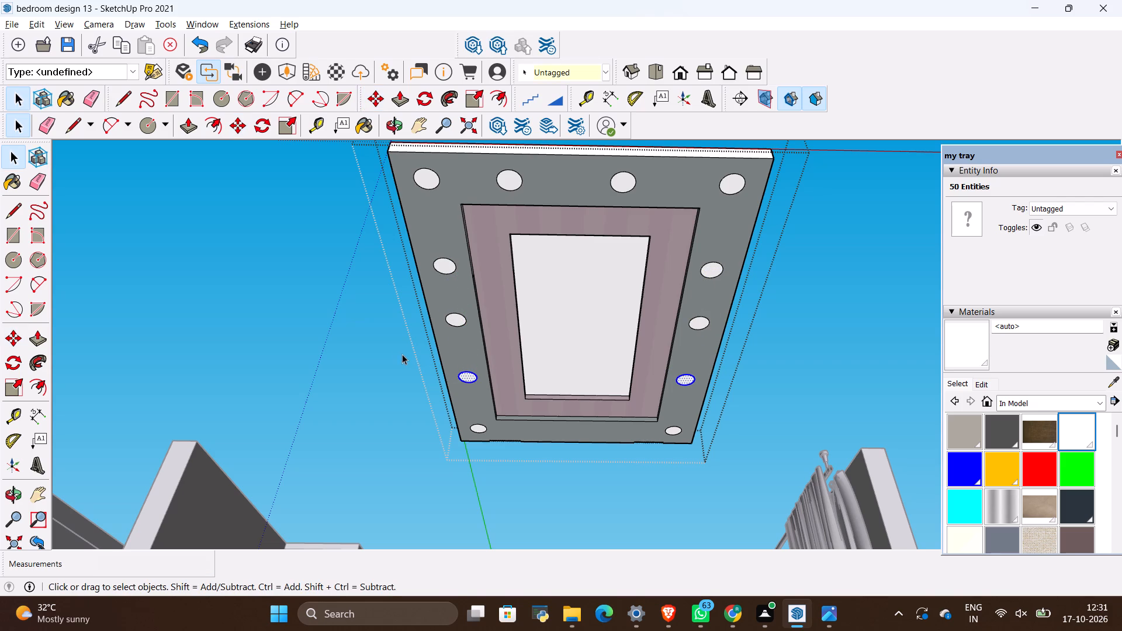
click(396, 354)
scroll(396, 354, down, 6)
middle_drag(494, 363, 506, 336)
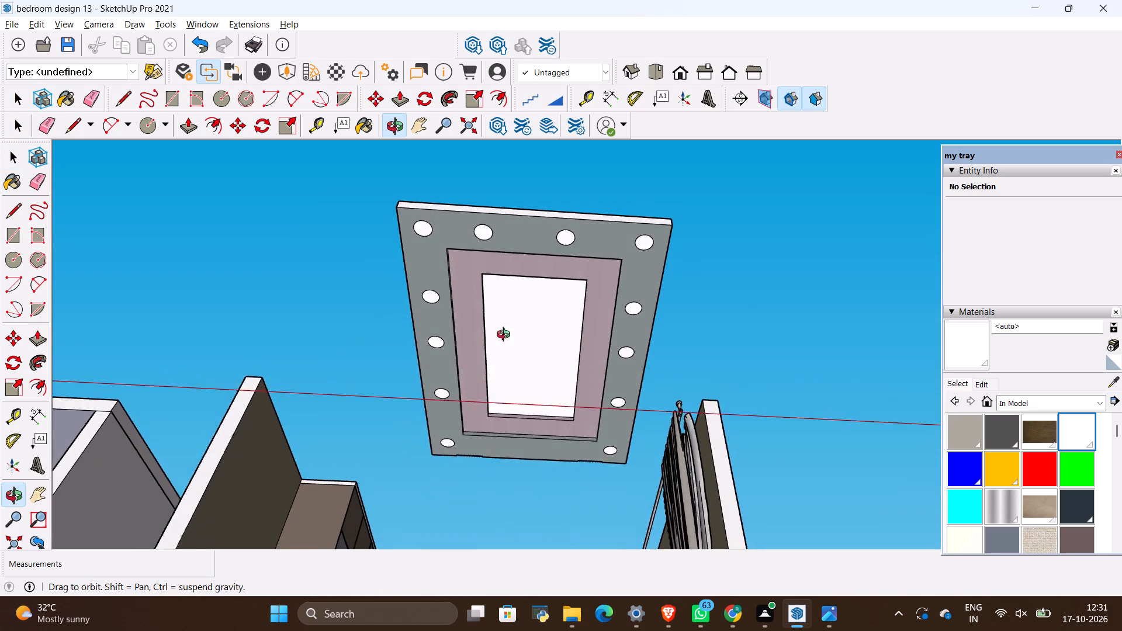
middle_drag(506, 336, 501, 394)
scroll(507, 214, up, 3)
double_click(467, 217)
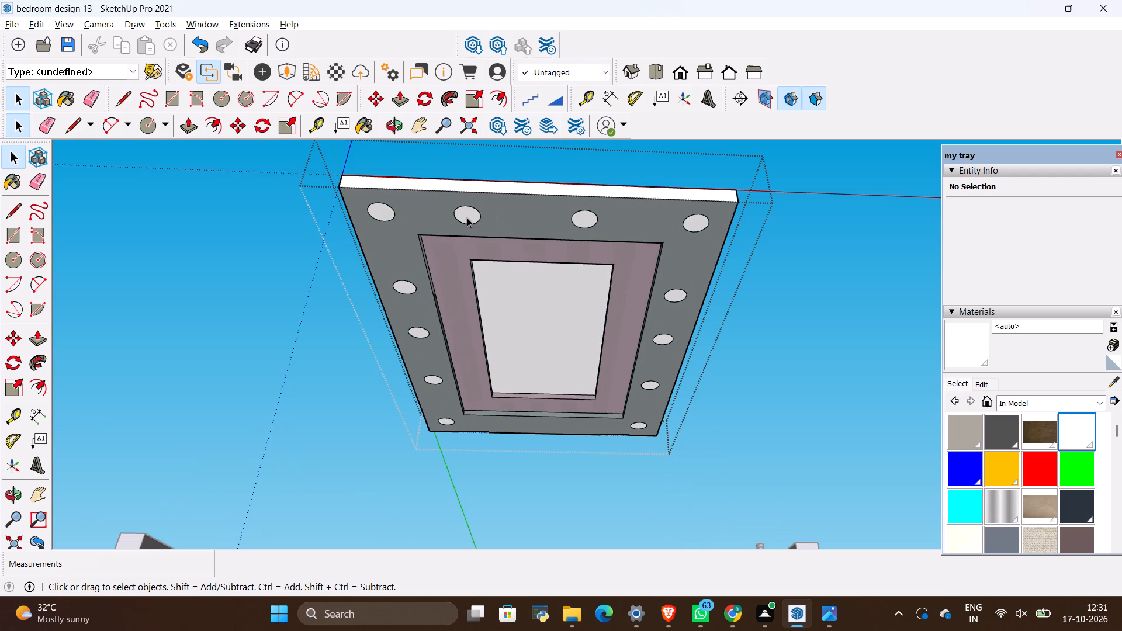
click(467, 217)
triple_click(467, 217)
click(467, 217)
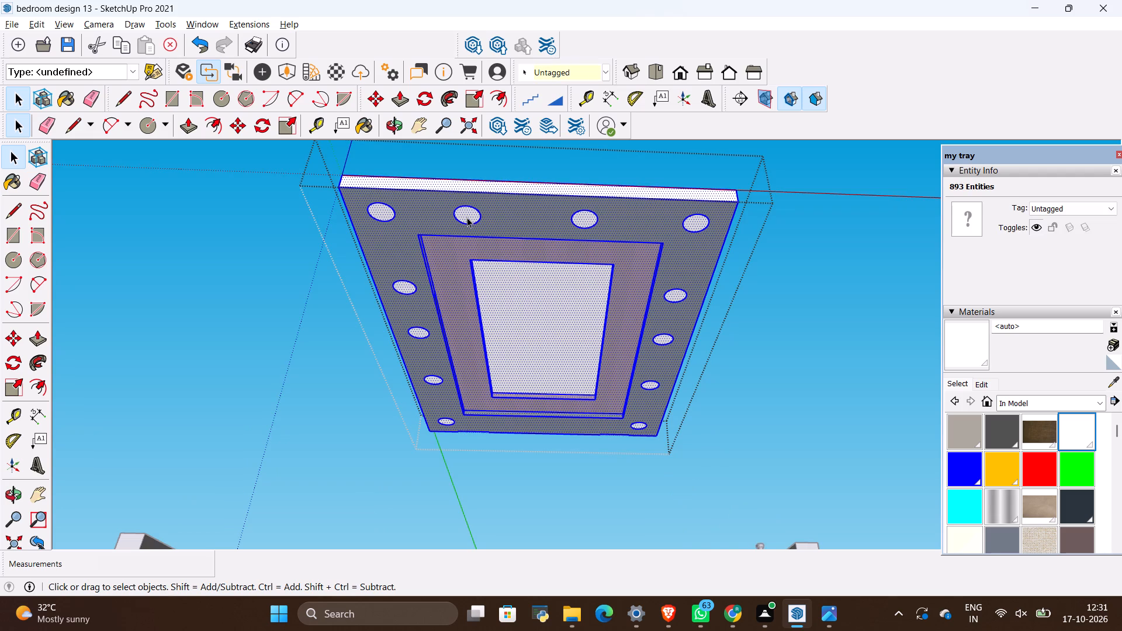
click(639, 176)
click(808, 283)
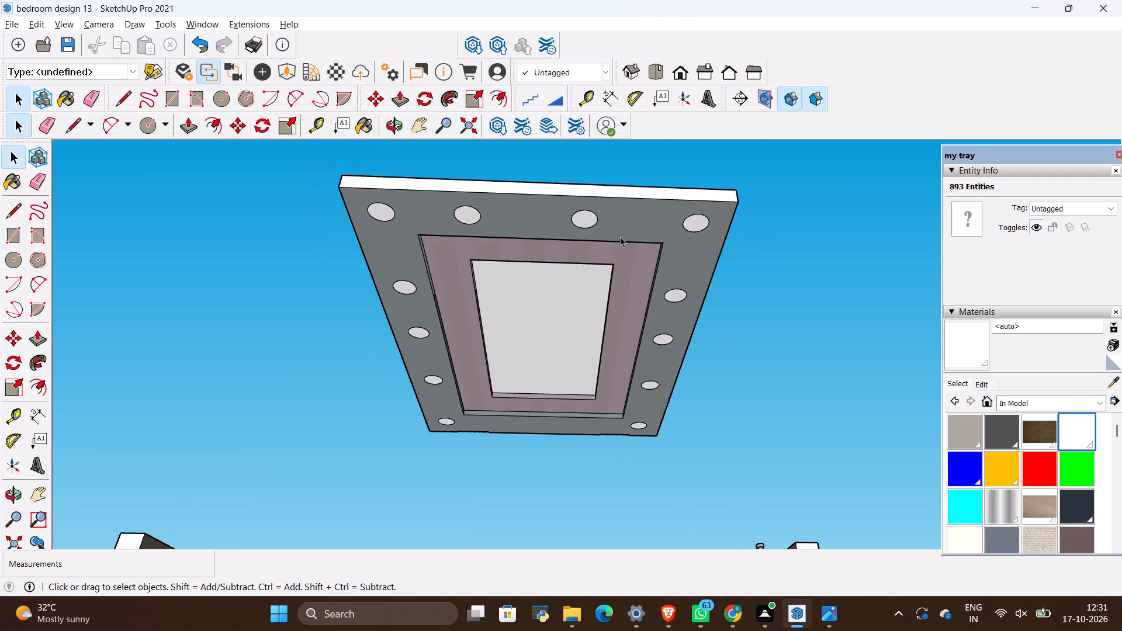
Copy the two middle circles of the first short side about 15' 6" lengthwise to the opposite short side, inside the ceiling group.
double_click(471, 214)
double_click(471, 214)
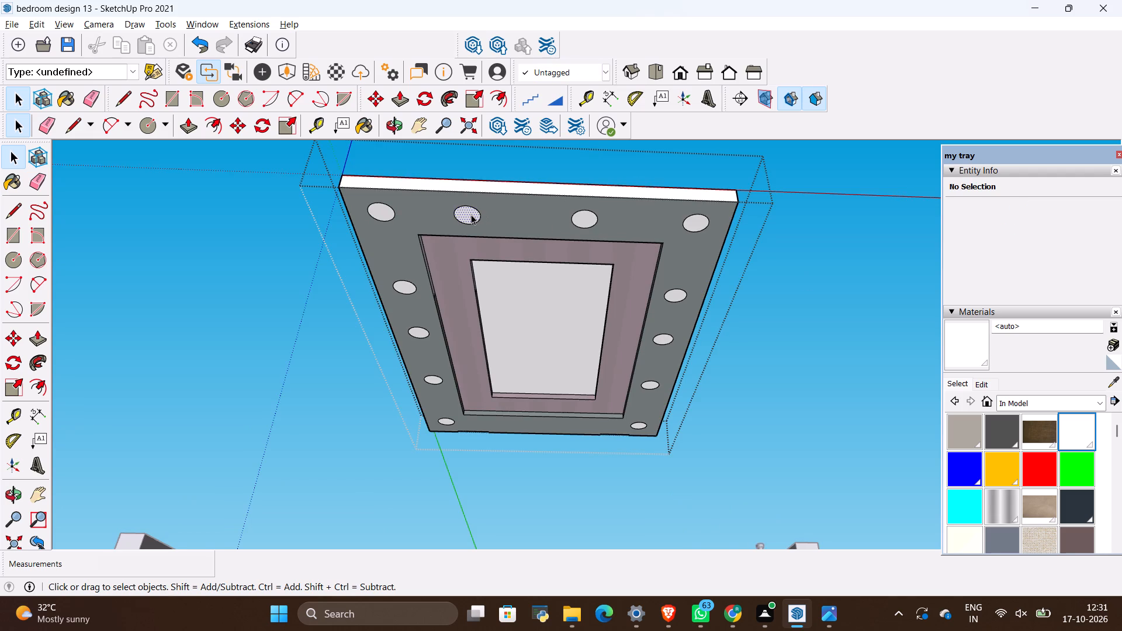
ctrl+click(587, 221)
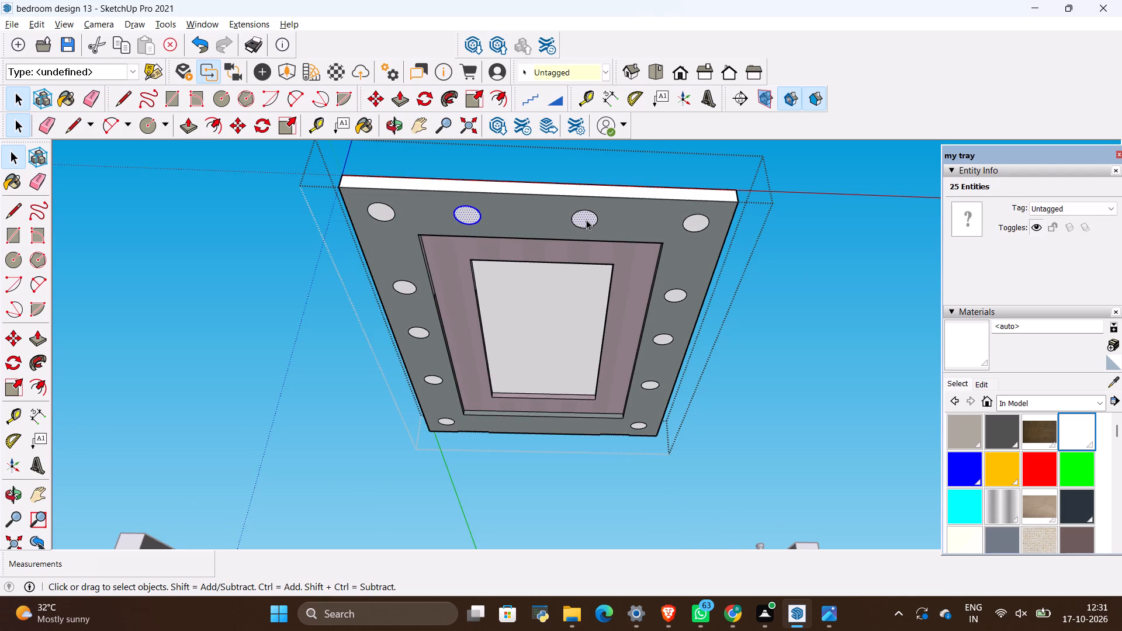
click(586, 220)
ctrl+double_click(586, 220)
ctrl+double_click(469, 210)
key(m)
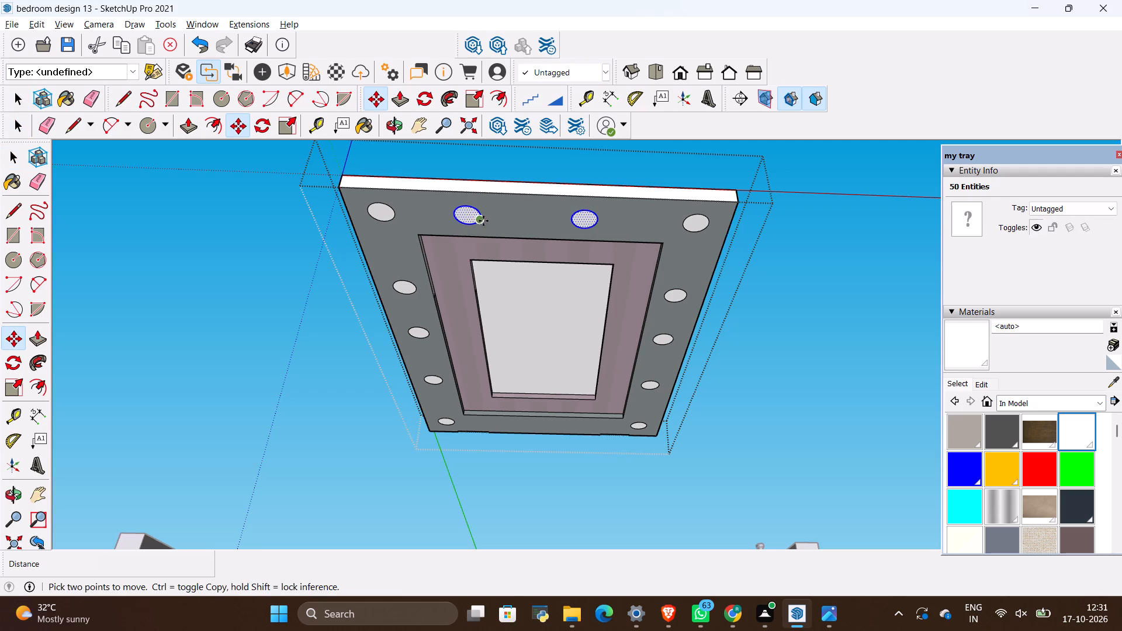
ctrl+click(482, 219)
scroll(493, 423, up, 2)
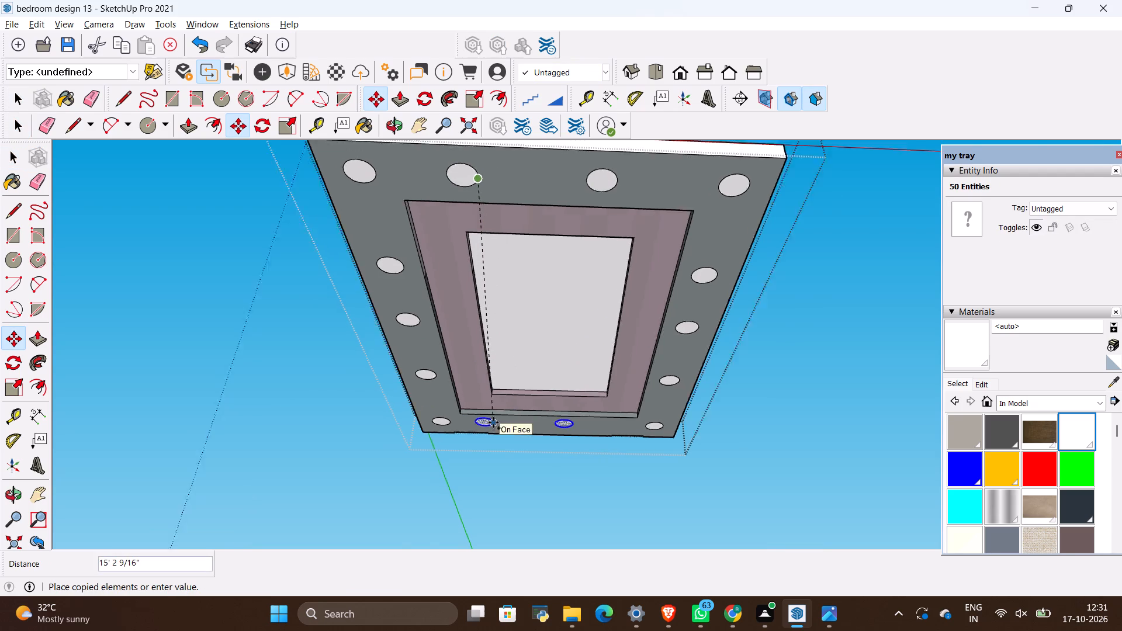
scroll(493, 422, up, 9)
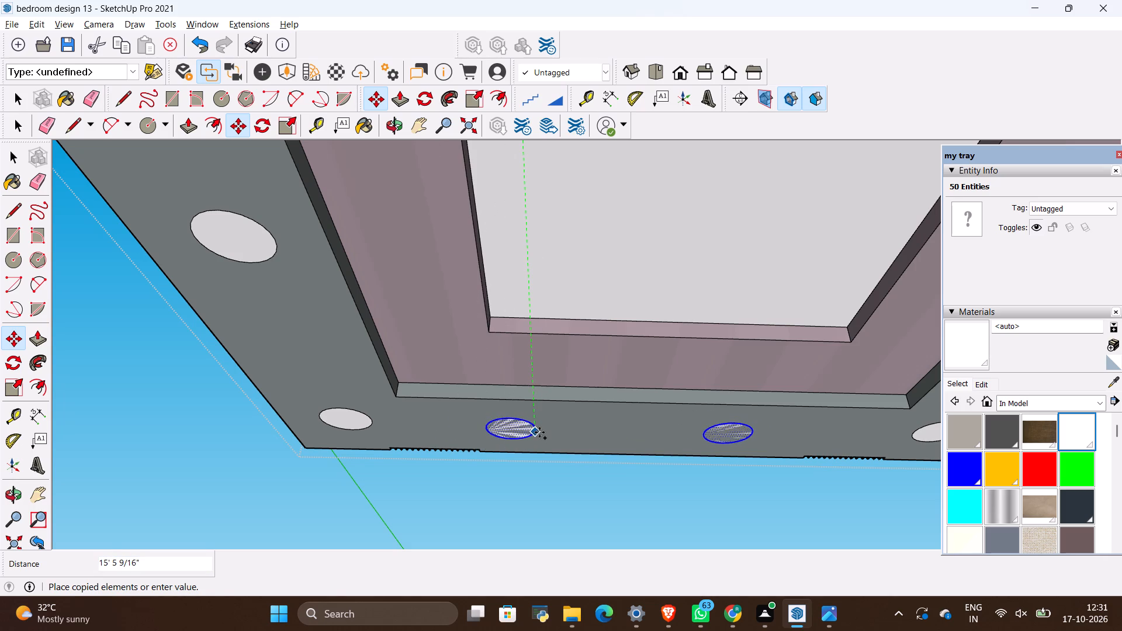
click(539, 432)
key(space)
click(568, 434)
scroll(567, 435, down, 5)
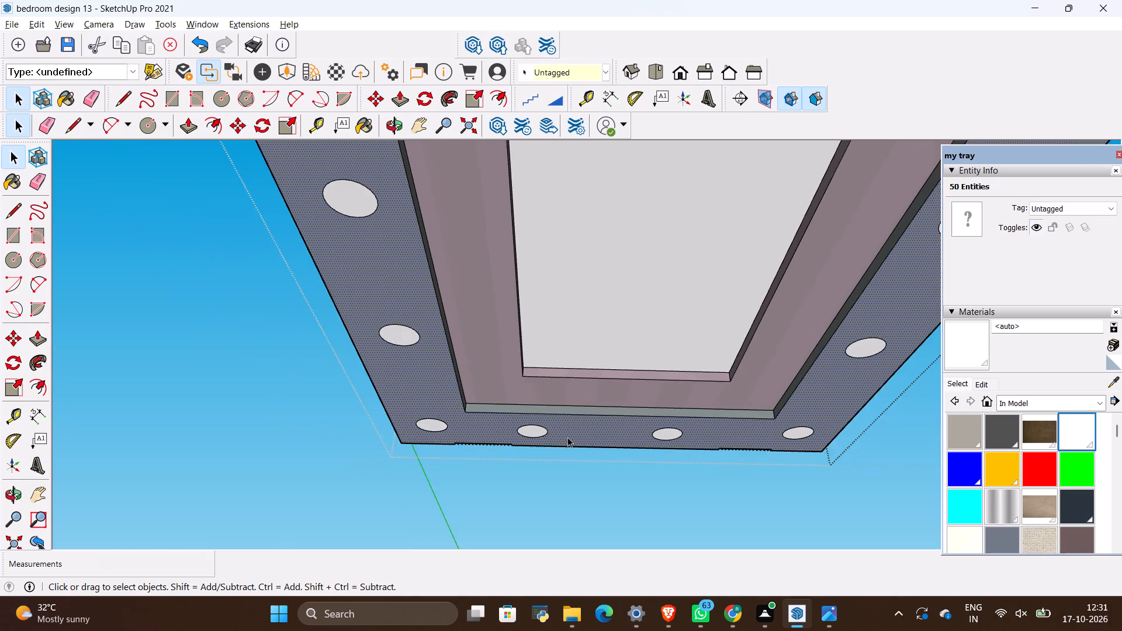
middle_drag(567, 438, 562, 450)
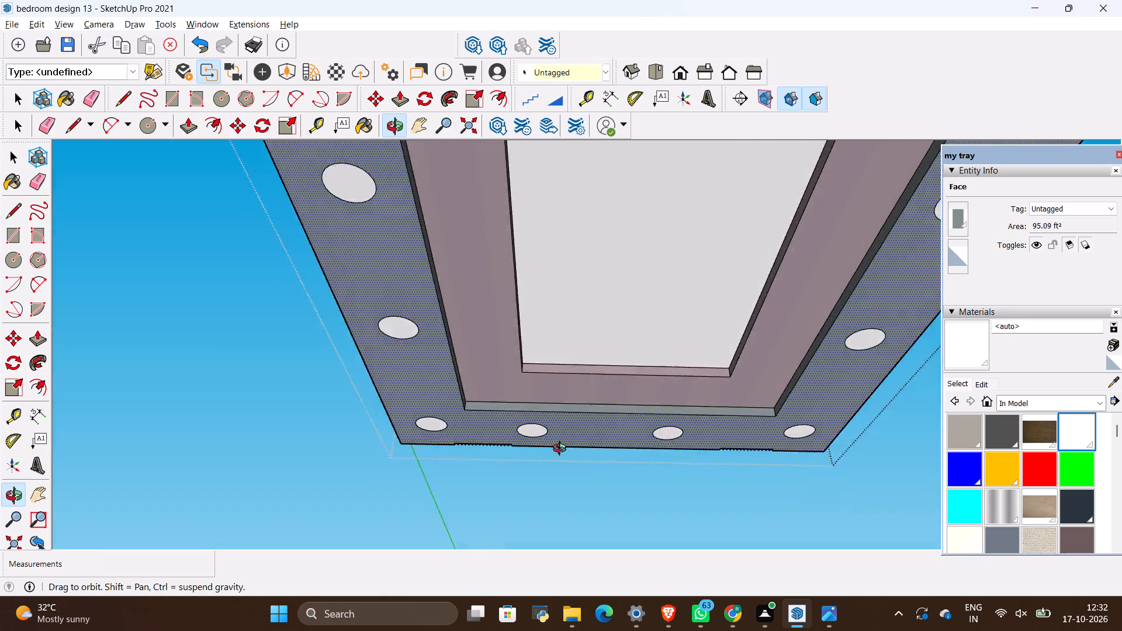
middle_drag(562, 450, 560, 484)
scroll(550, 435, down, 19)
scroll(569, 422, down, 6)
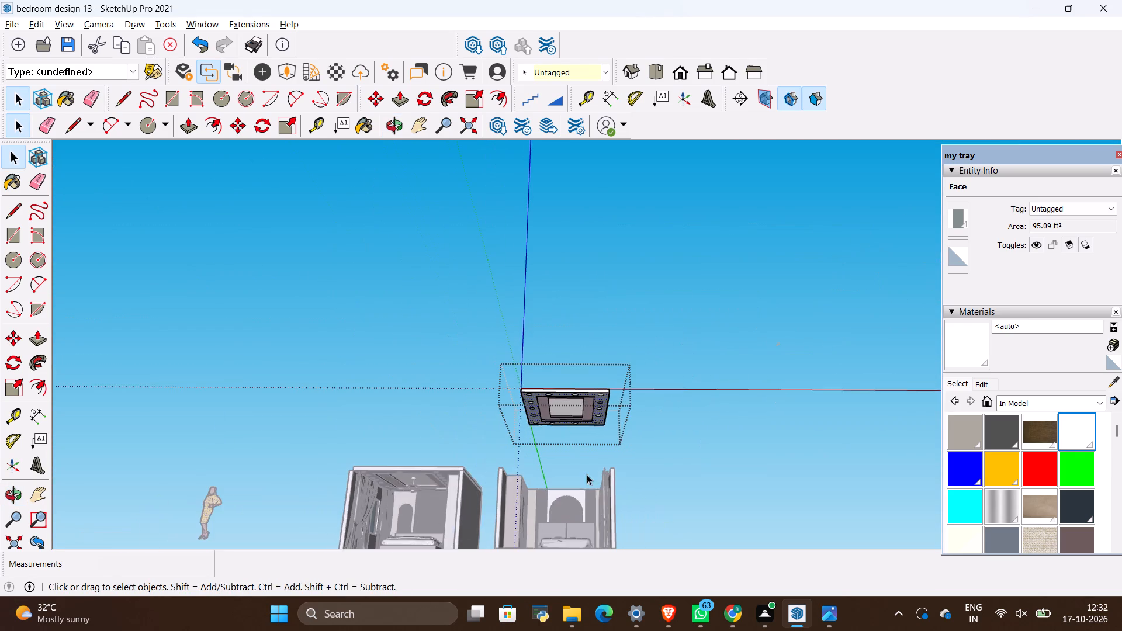
Close the stepped ceiling group.
middle_drag(587, 476, 666, 381)
key(space)
click(690, 428)
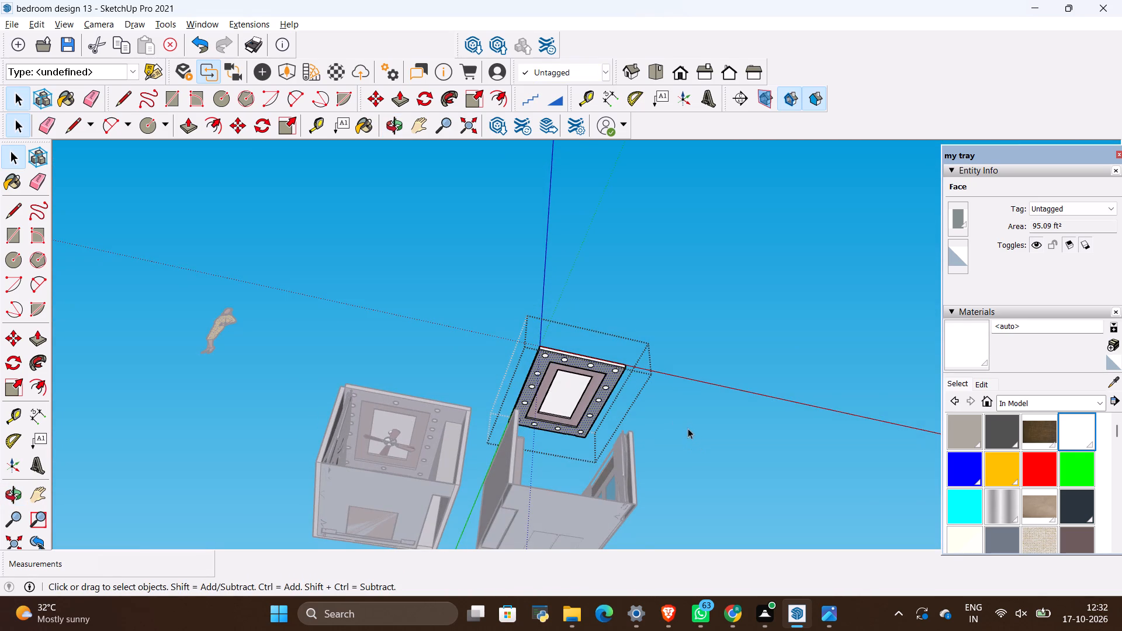
Examine the ring of ceiling lights from above and below, comparing it with the ceiling of the neighbouring finished room.
scroll(569, 481, up, 10)
middle_drag(615, 281, 588, 412)
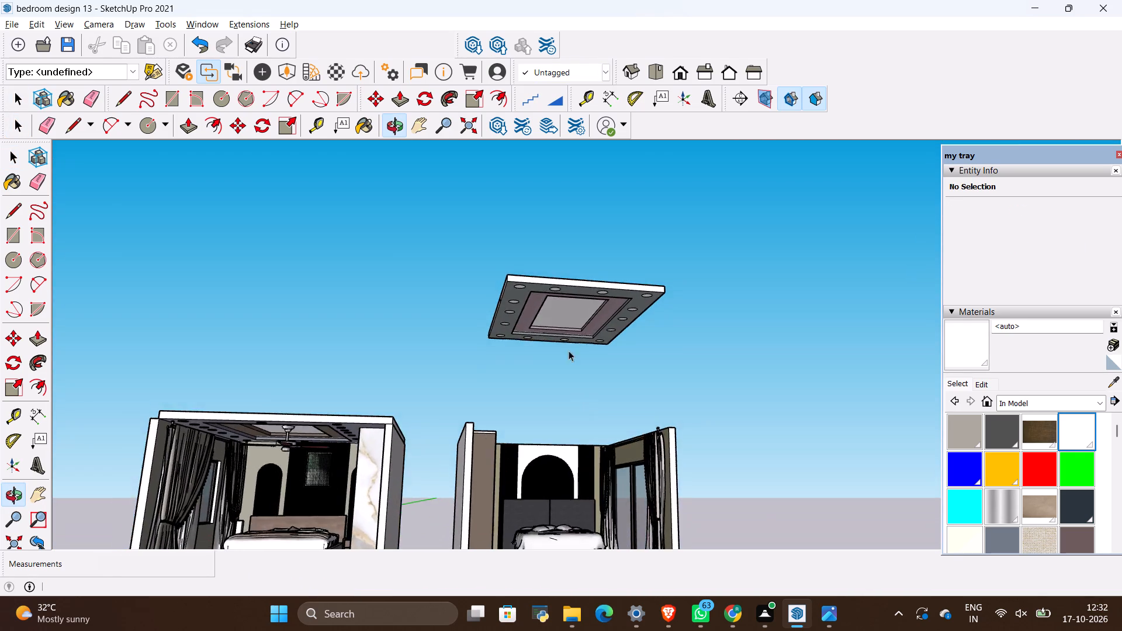
scroll(565, 283, down, 4)
middle_drag(644, 330, 667, 418)
scroll(666, 412, down, 1)
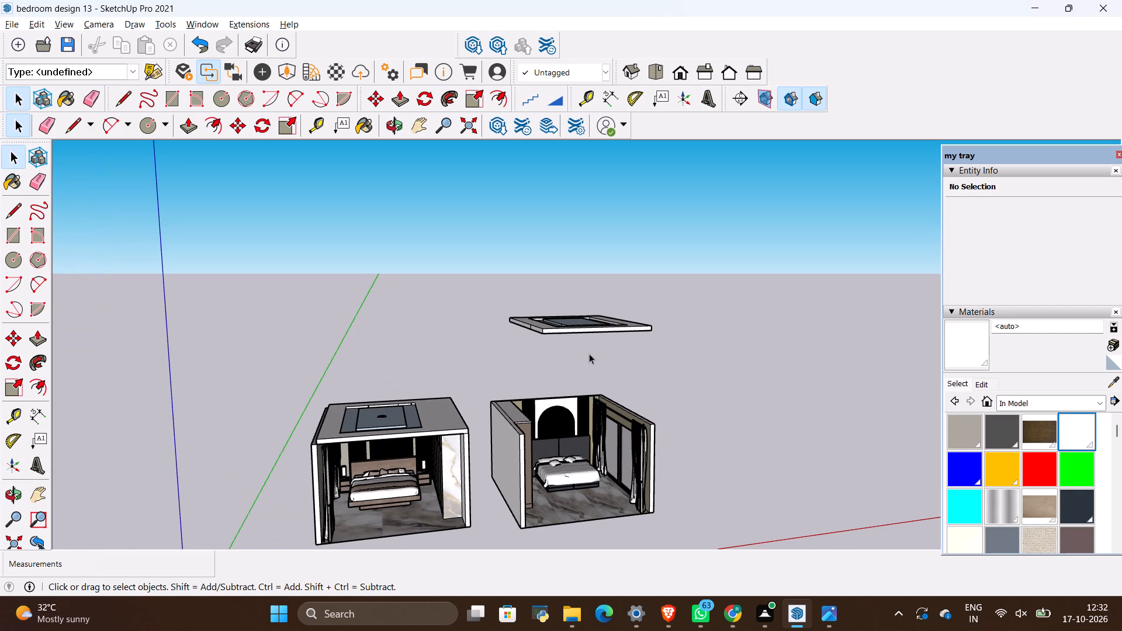
middle_drag(568, 344, 563, 403)
click(594, 352)
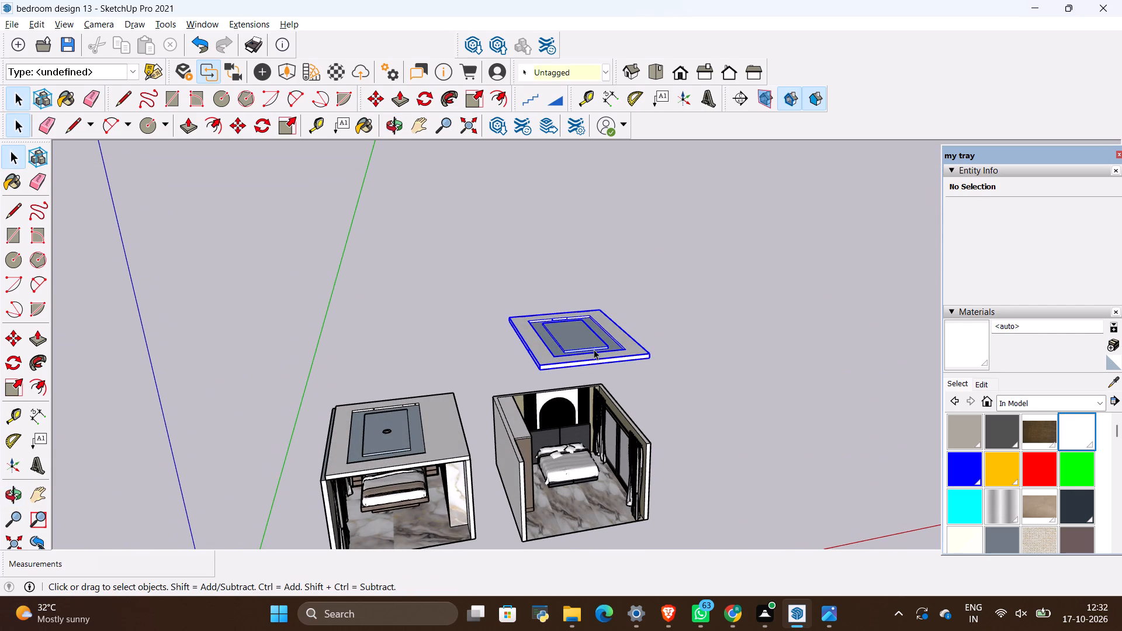
scroll(587, 336, down, 3)
middle_drag(652, 386, 577, 206)
scroll(580, 254, up, 1)
middle_drag(582, 301, 670, 219)
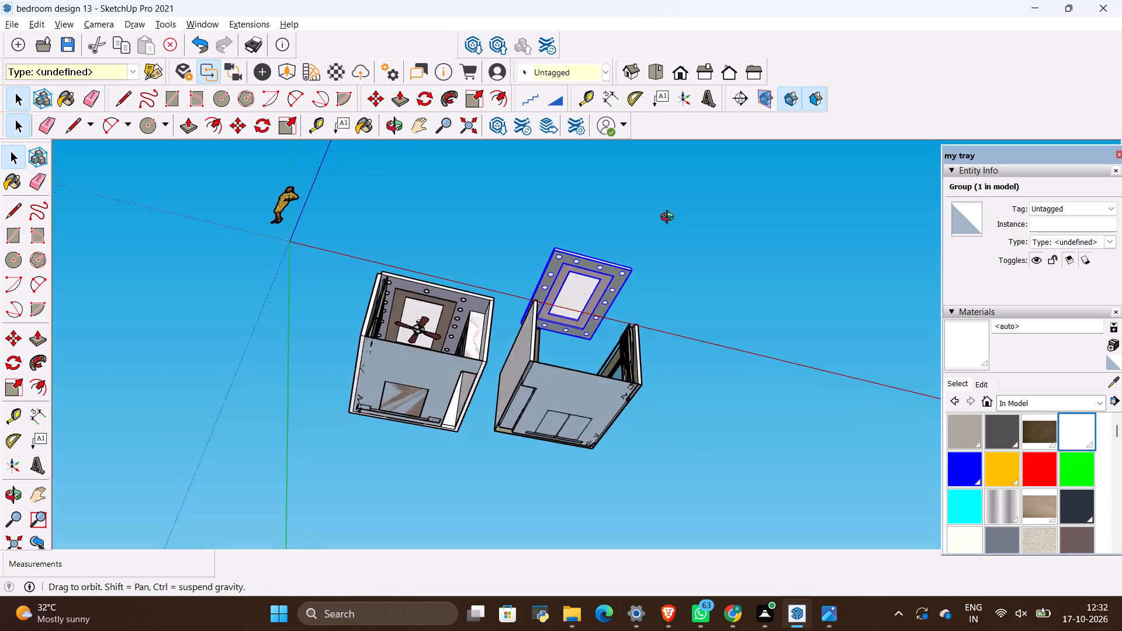
middle_drag(670, 219, 656, 264)
scroll(638, 264, up, 1)
key(space)
click(482, 224)
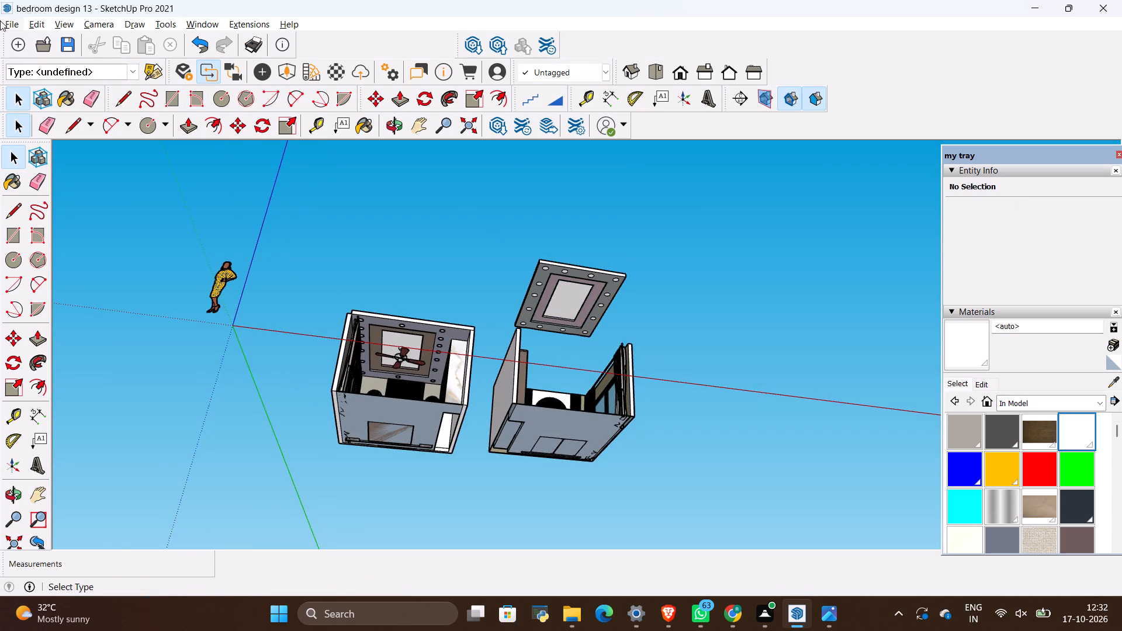
Import the "fan" model from the Downloads folder and place it in the open space beside the rooms.
click(9, 20)
click(84, 263)
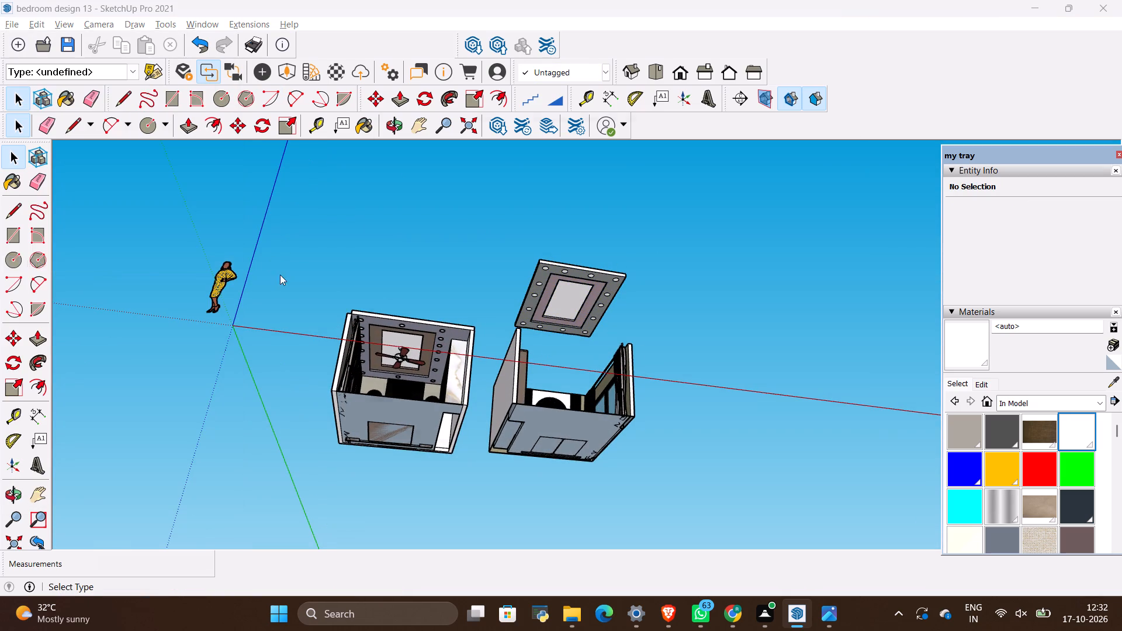
click(420, 258)
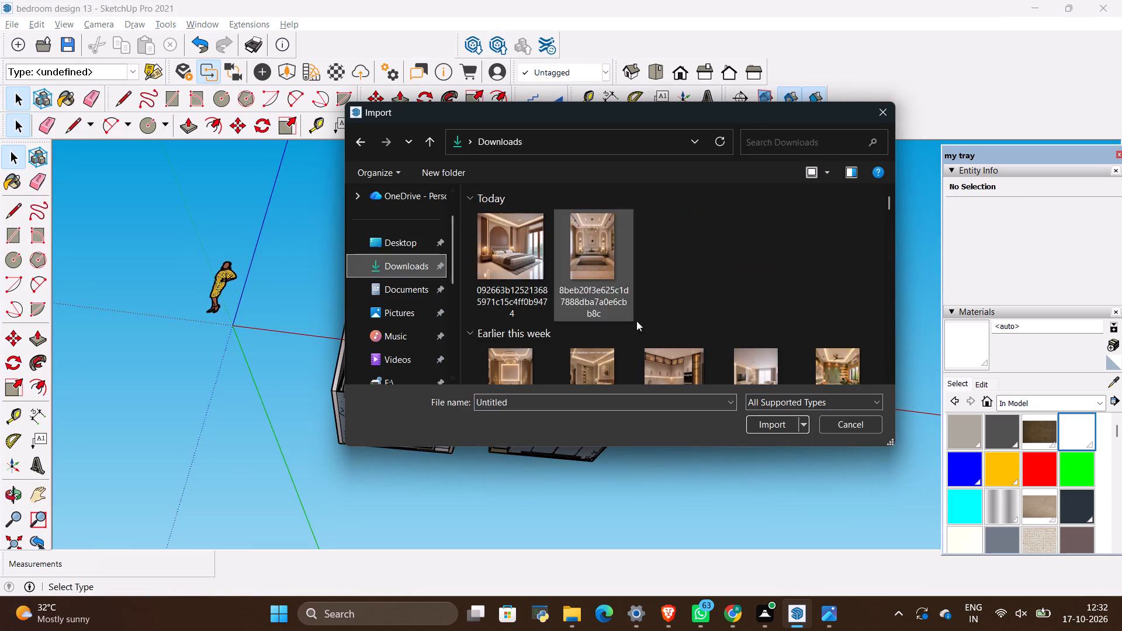
scroll(677, 326, down, 5)
scroll(725, 332, down, 11)
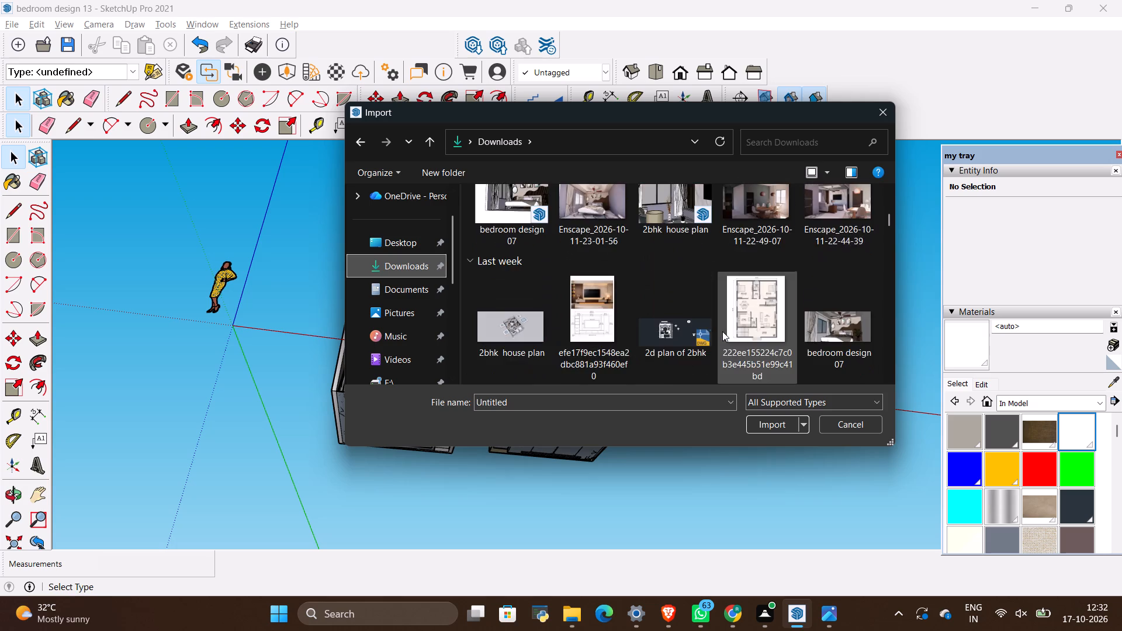
scroll(722, 331, down, 13)
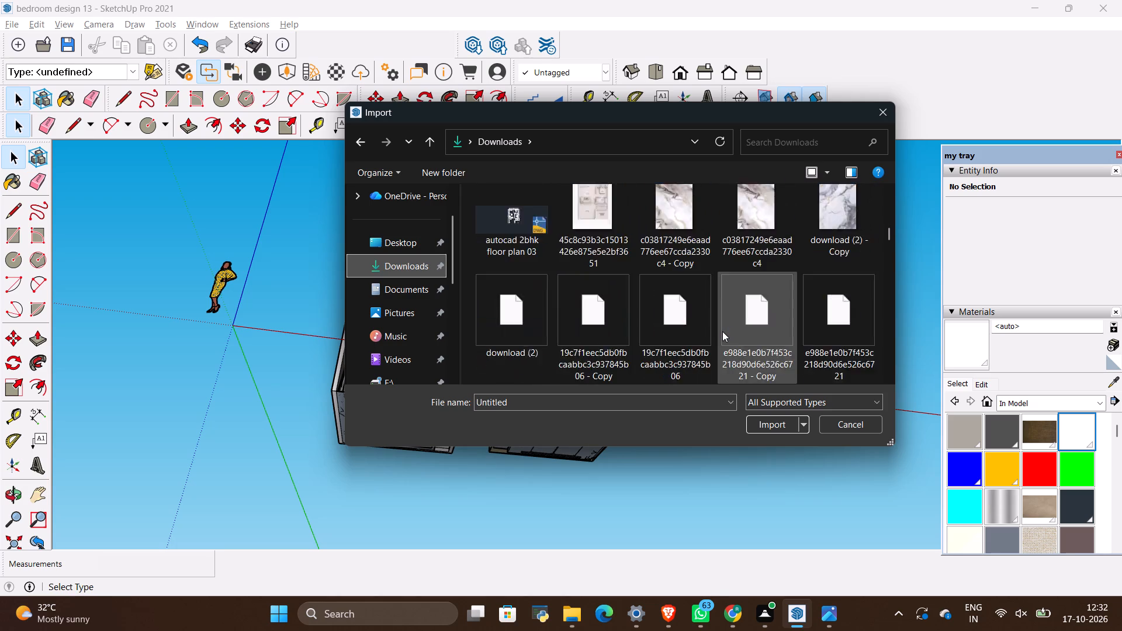
scroll(722, 331, down, 10)
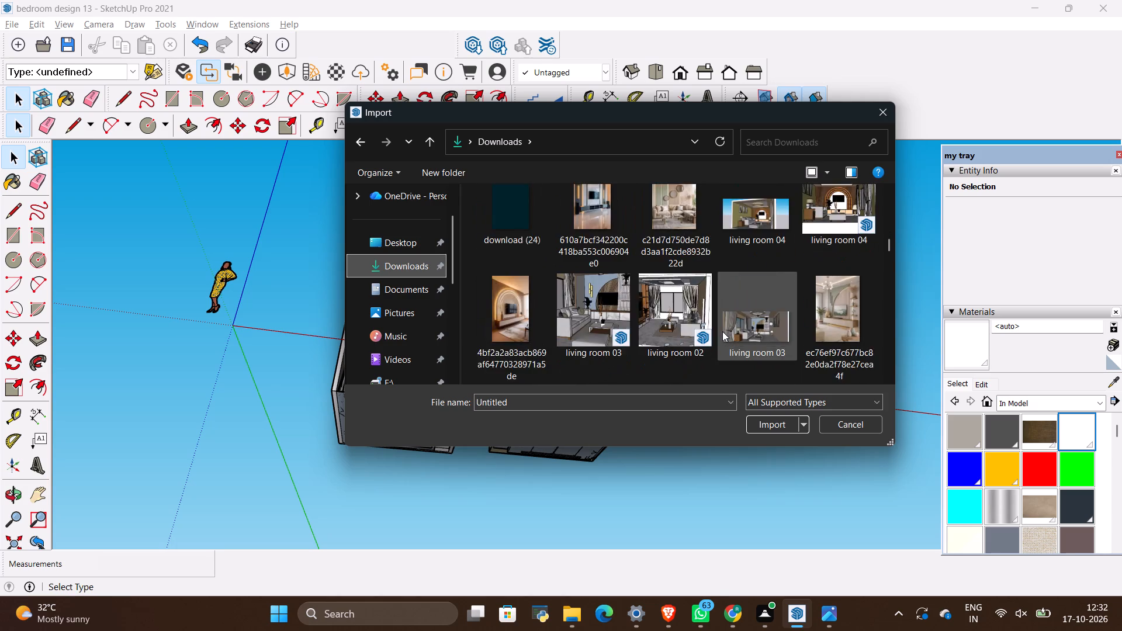
scroll(722, 331, down, 3)
scroll(722, 331, up, 1)
click(829, 253)
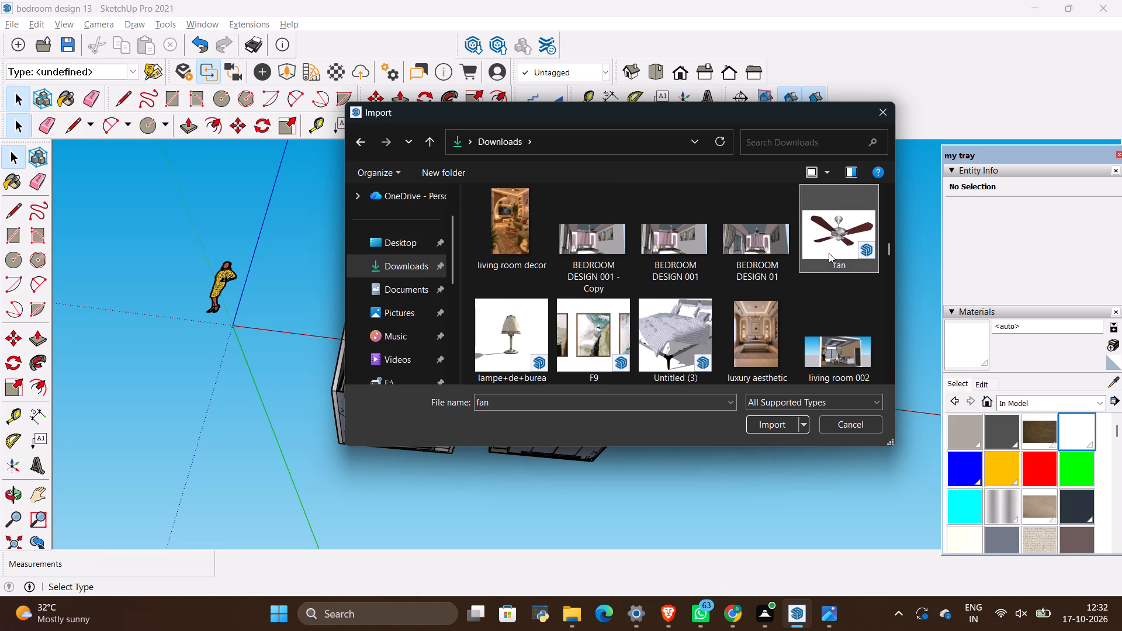
click(753, 417)
scroll(303, 355, down, 2)
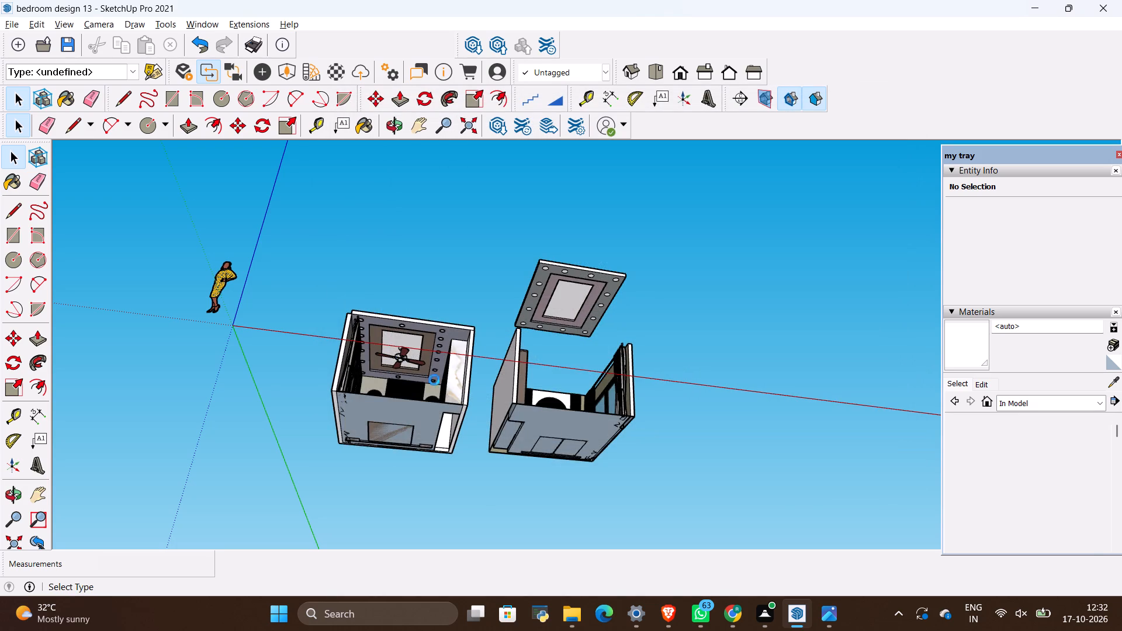
scroll(434, 380, down, 2)
click(524, 512)
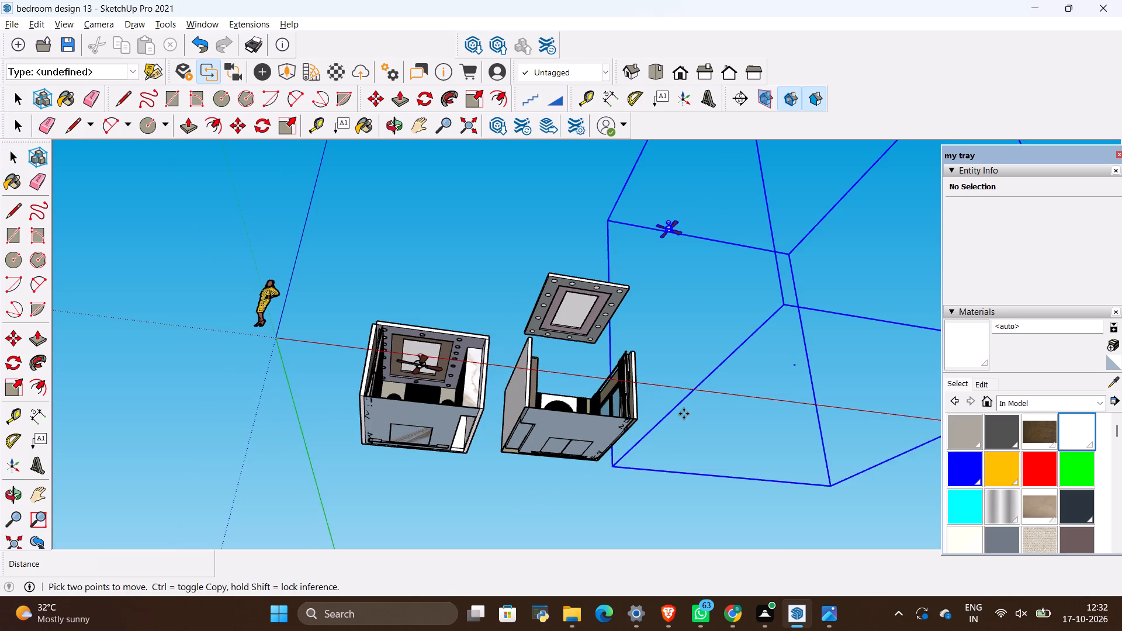
Explode the imported fan model's oversized outer component.
key(space)
click(527, 229)
click(662, 232)
right_click(662, 232)
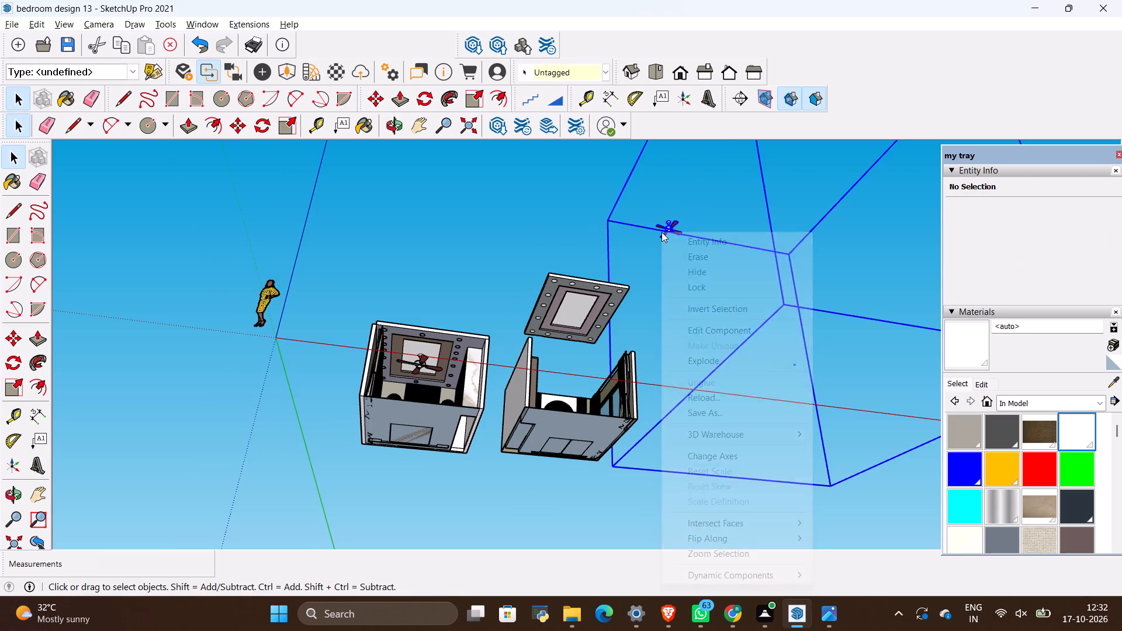
click(708, 361)
key(space)
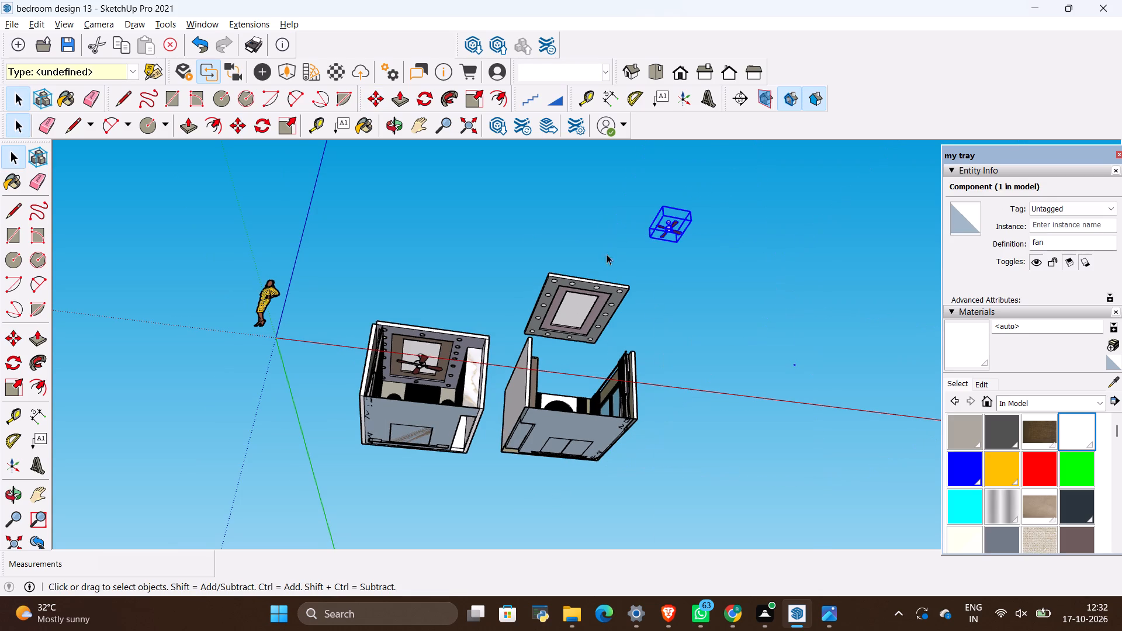
Move the ceiling fan about 45' 10 1/2" onto the separate stepped ceiling.
click(601, 239)
click(656, 227)
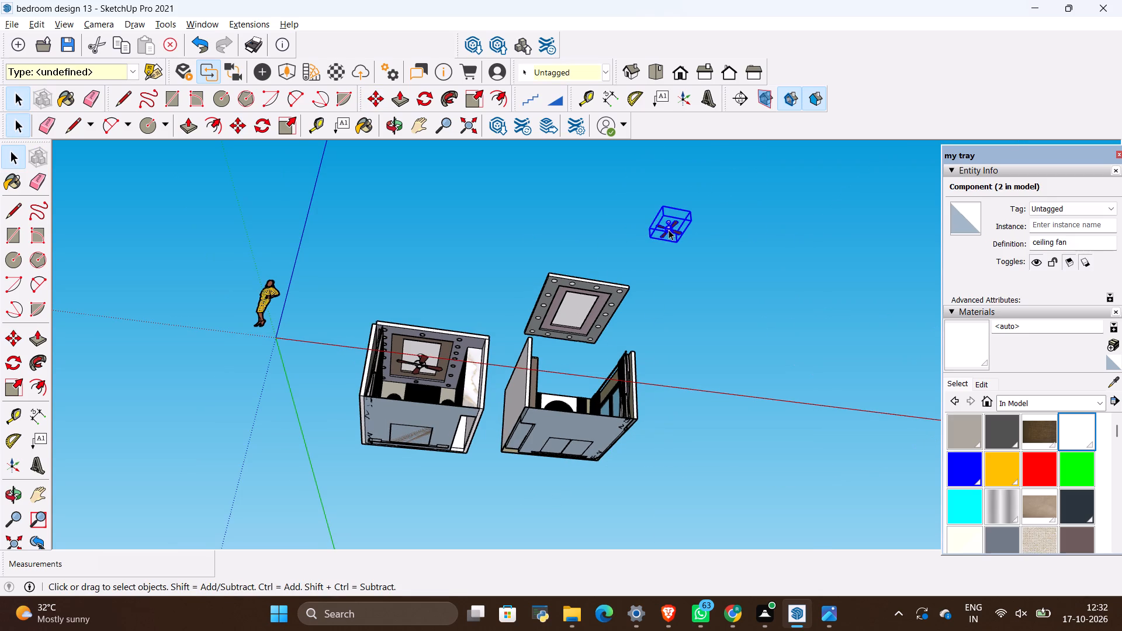
key(m)
click(668, 230)
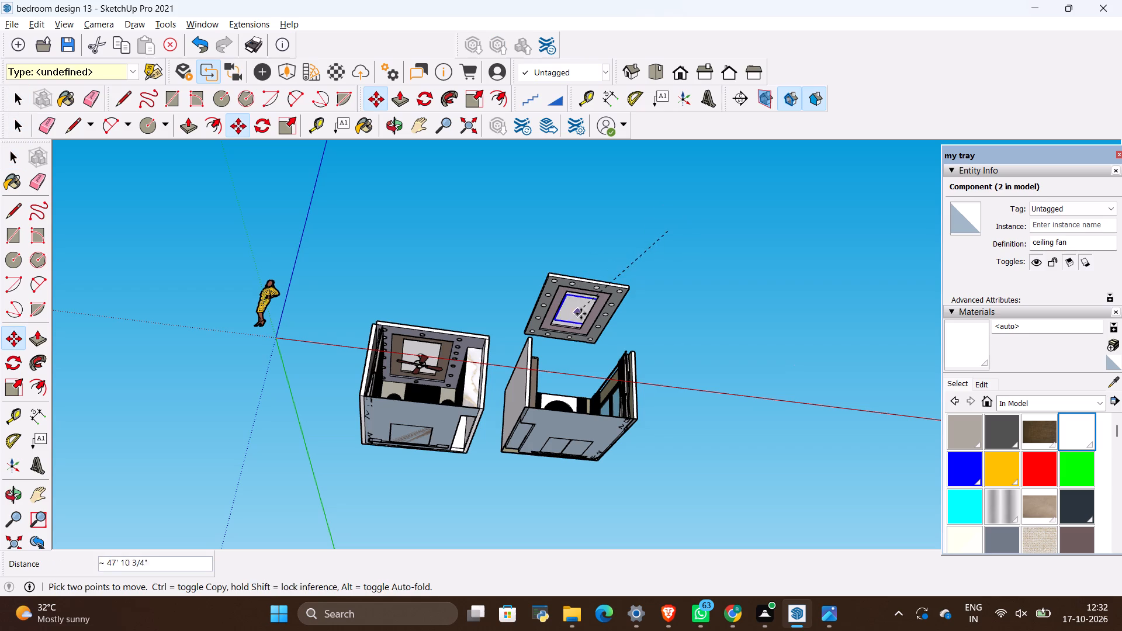
click(575, 334)
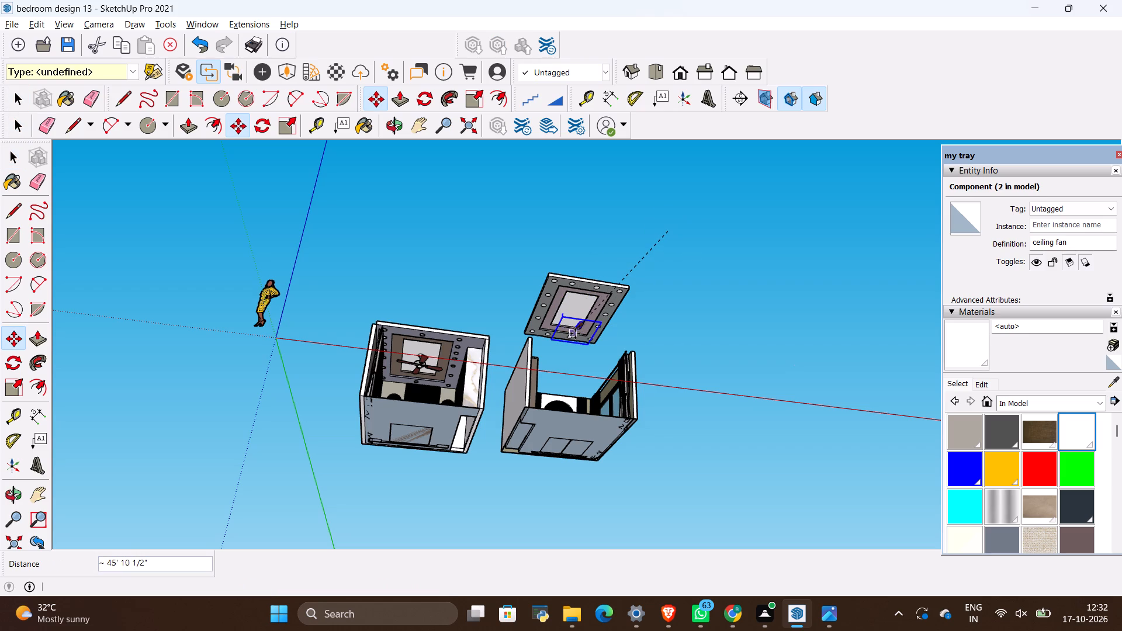
scroll(594, 296, up, 8)
key(space)
click(705, 287)
Move the ceiling fan by its top mount to the middle of the stepped ceiling's inner panel.
middle_drag(604, 269, 600, 275)
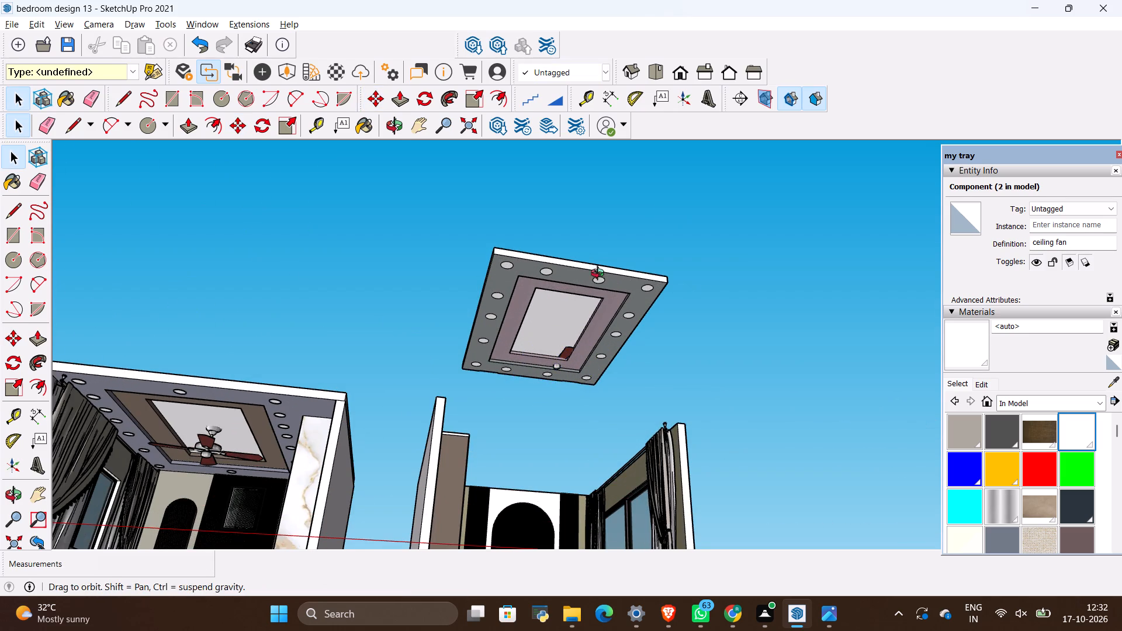
middle_drag(600, 275, 565, 495)
scroll(577, 325, up, 4)
scroll(562, 273, up, 3)
click(565, 273)
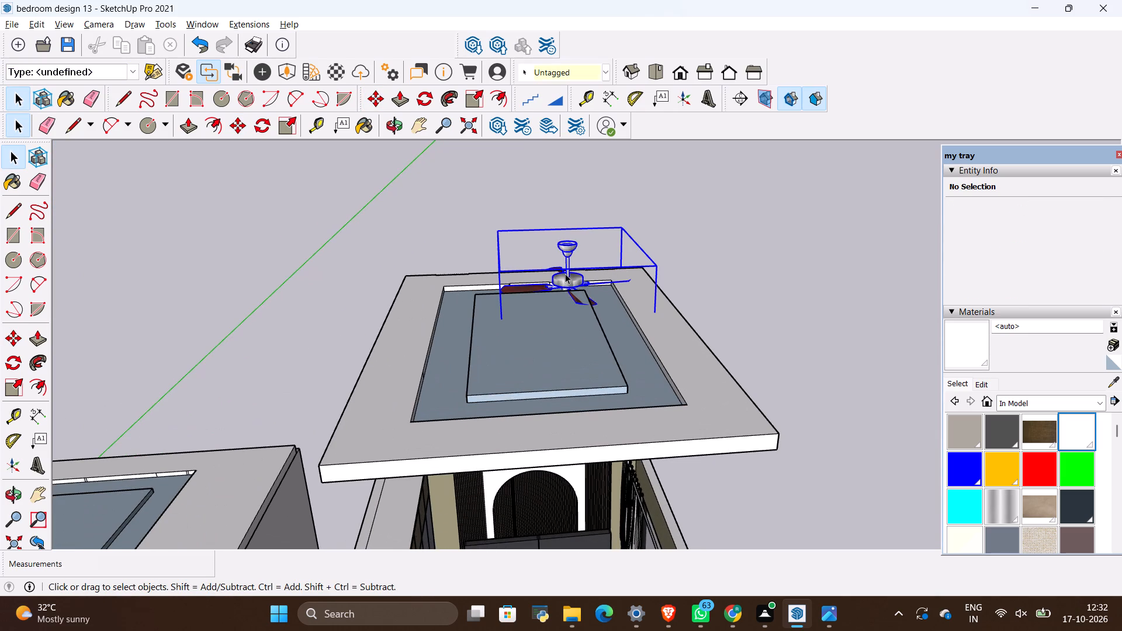
key(m)
click(572, 248)
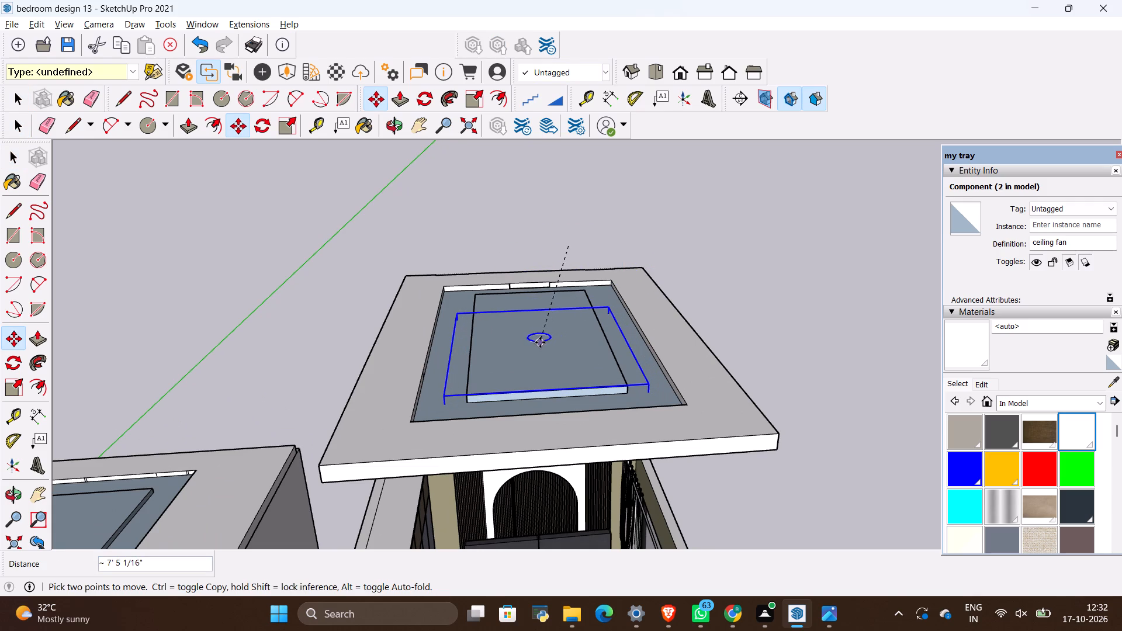
middle_drag(540, 342, 525, 400)
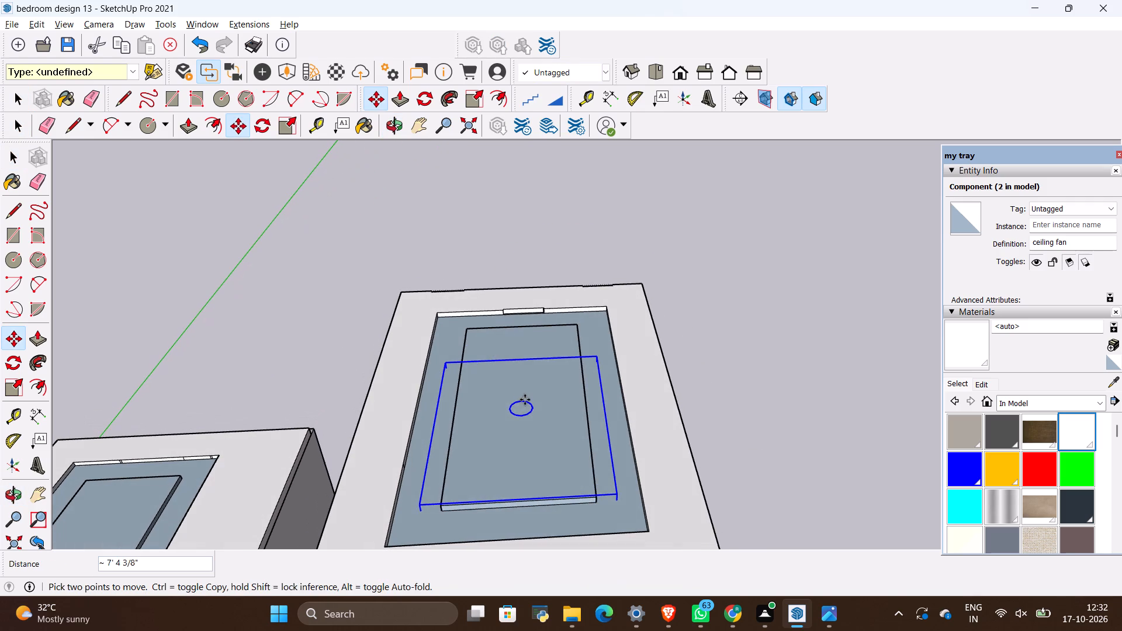
click(521, 400)
key(space)
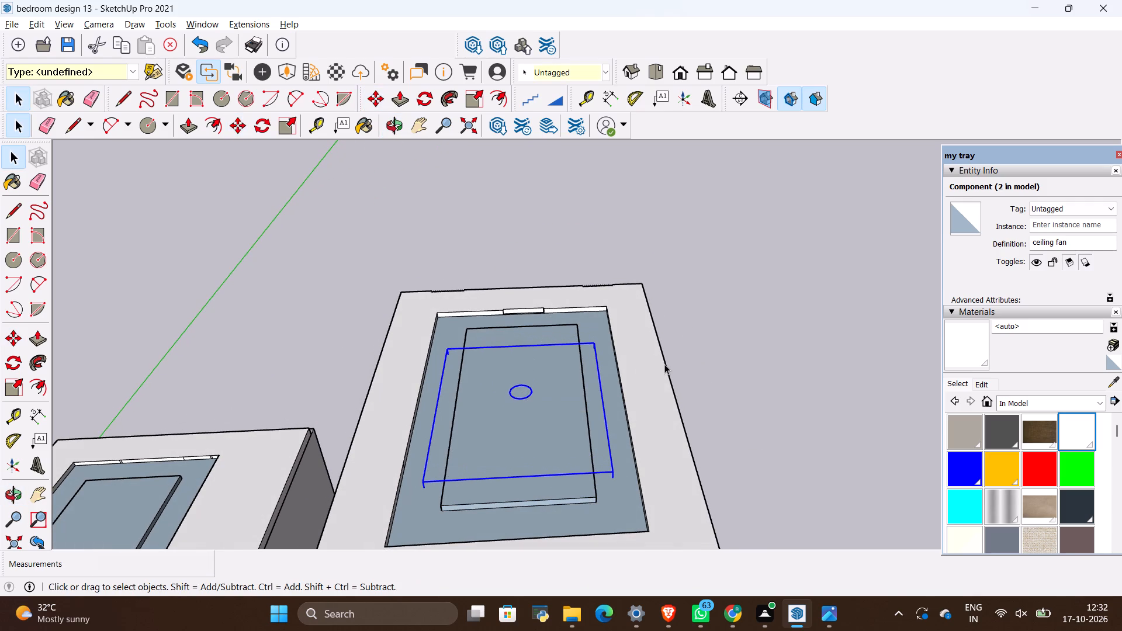
click(664, 364)
Check the fan's position against the neighbouring room and shift the fan about 1/2" on the inner ceiling panel.
scroll(670, 337, down, 5)
middle_drag(695, 325, 695, 416)
scroll(667, 304, down, 5)
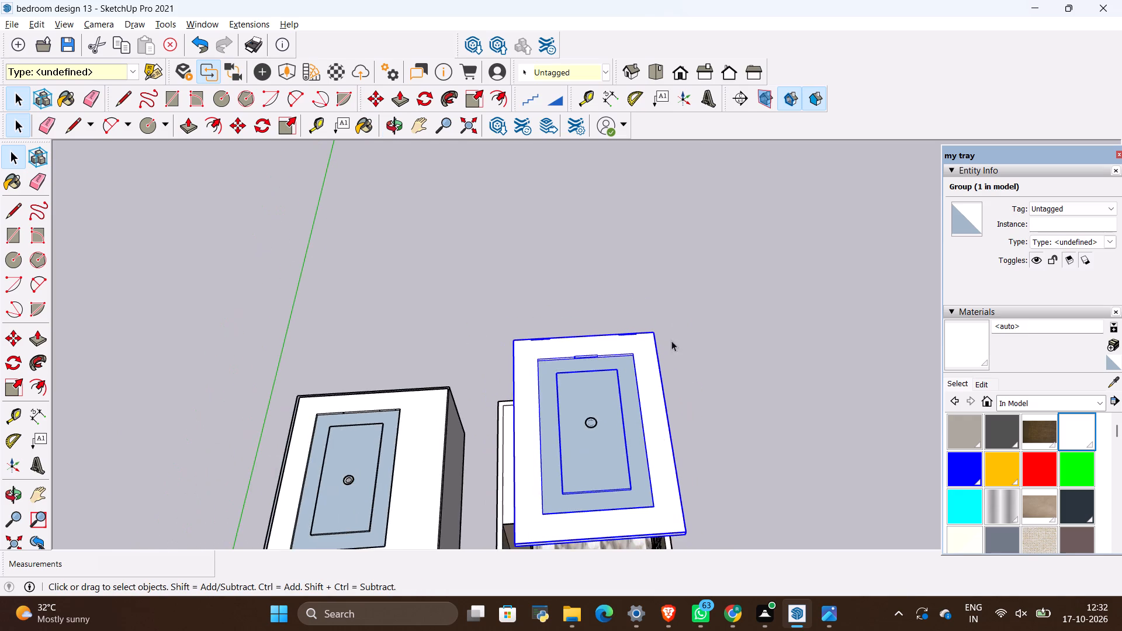
middle_drag(656, 438, 638, 196)
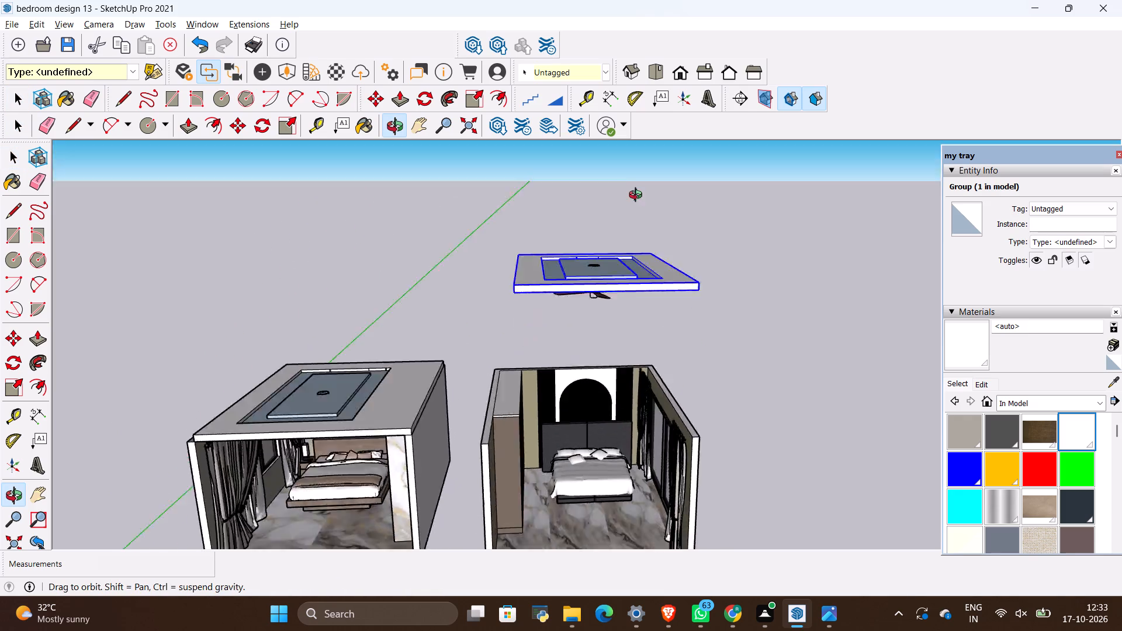
middle_drag(638, 196, 646, 400)
scroll(575, 402, up, 7)
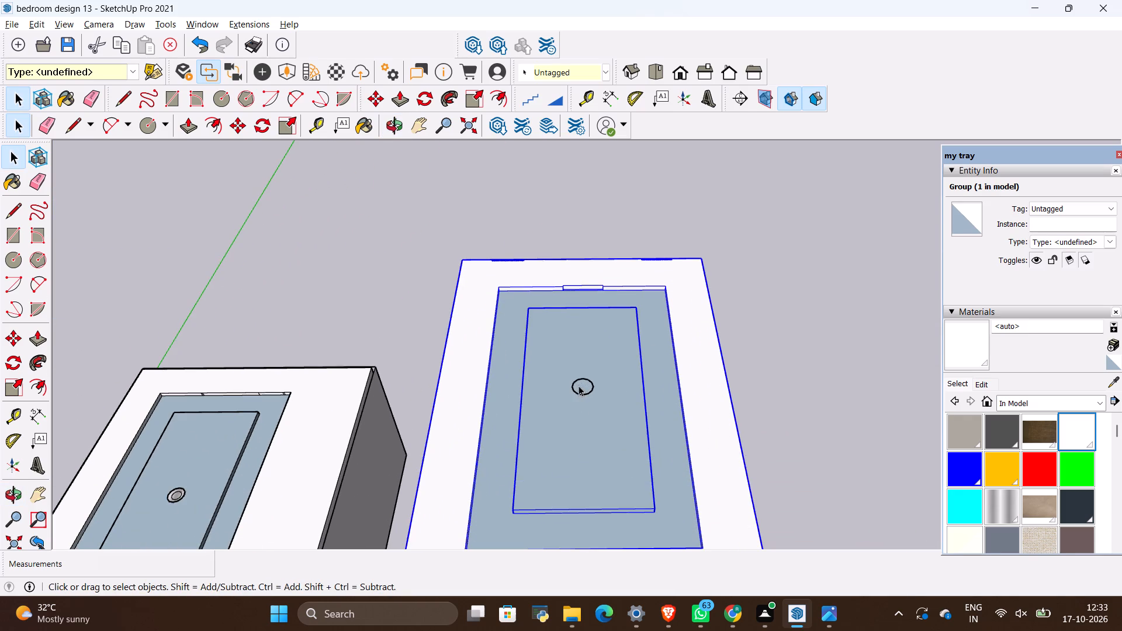
click(579, 384)
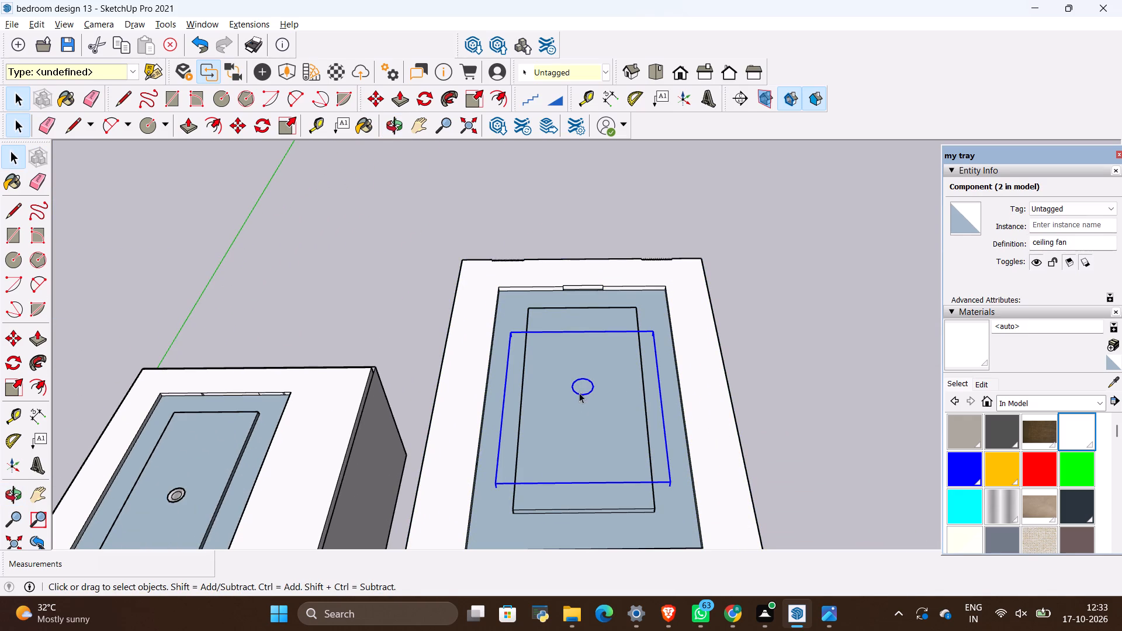
key(m)
click(580, 392)
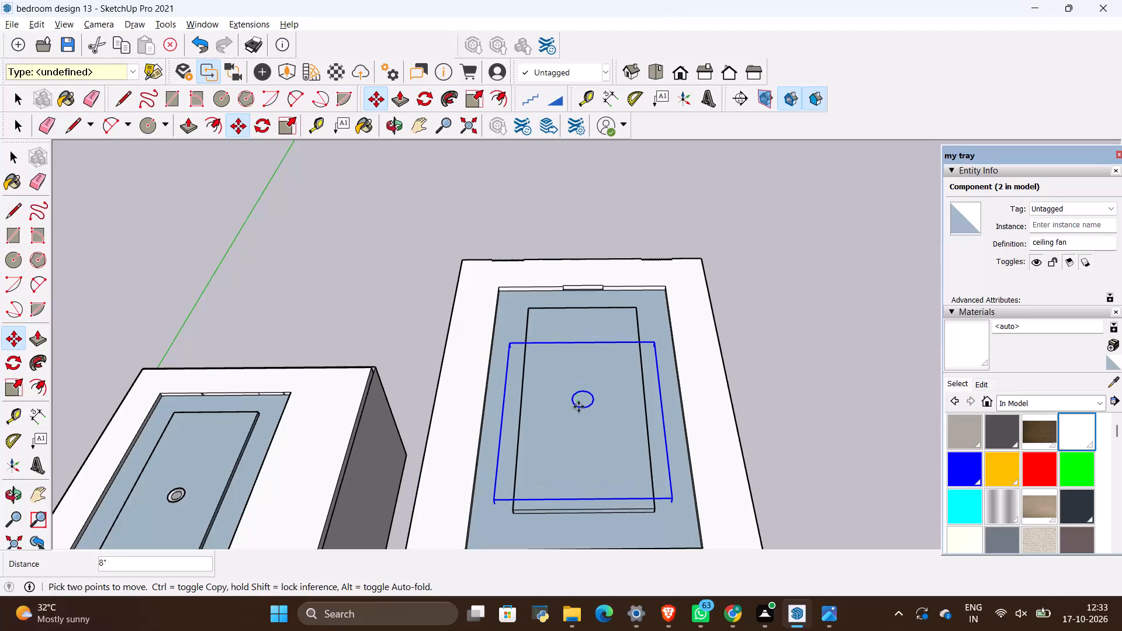
click(579, 403)
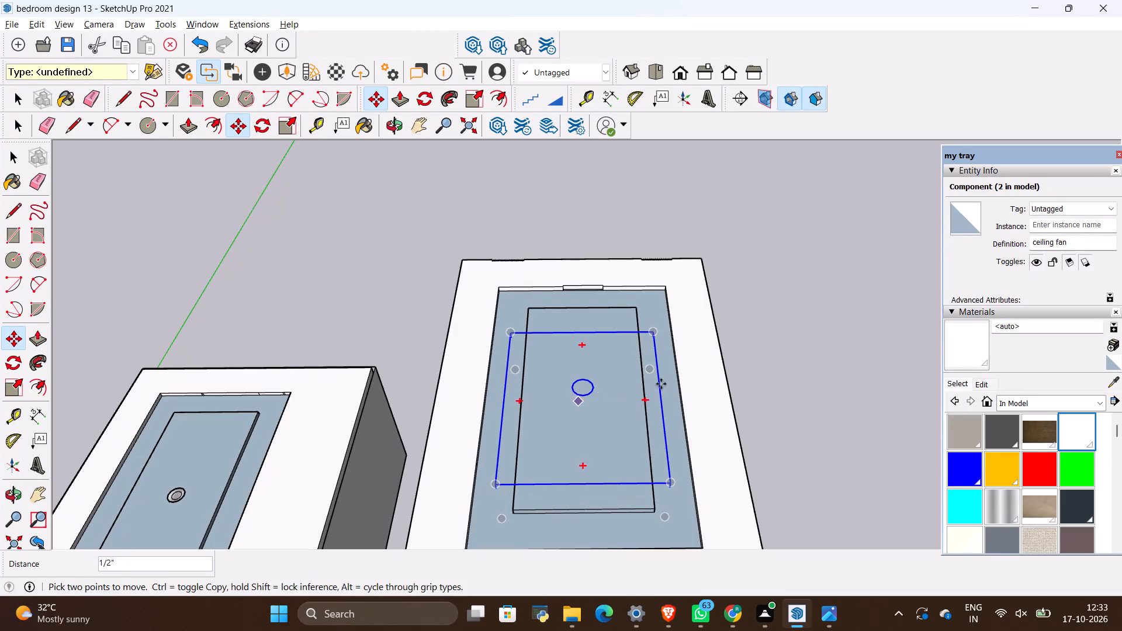
key(space)
click(740, 376)
Group the stepped ceiling and the ceiling fan together.
scroll(726, 370, down, 5)
scroll(633, 398, down, 6)
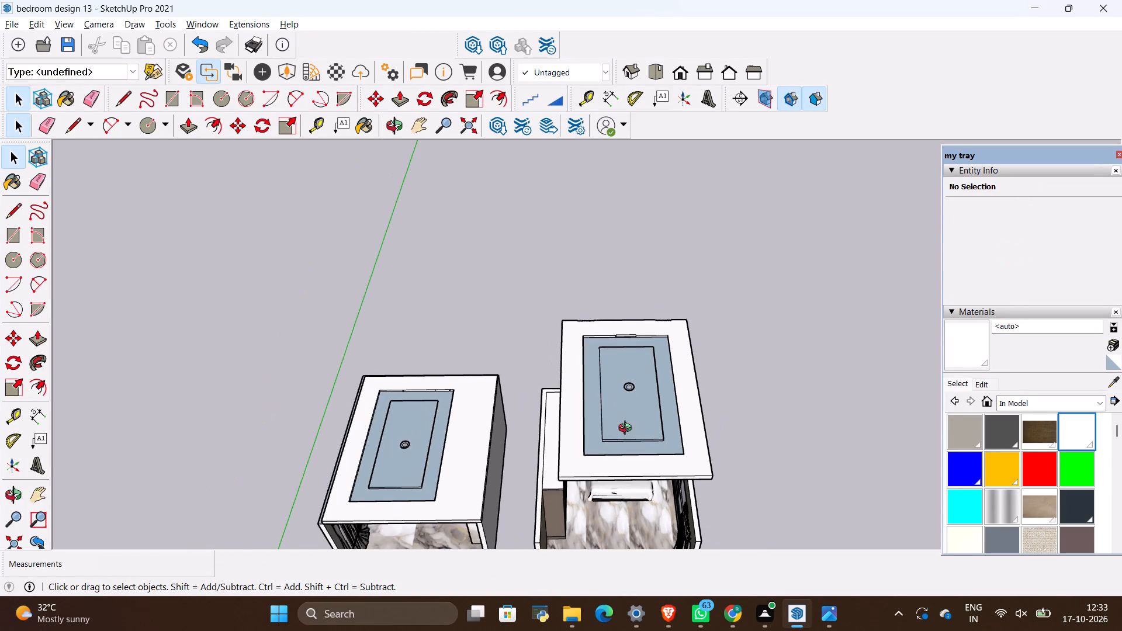
middle_drag(628, 429, 675, 237)
scroll(676, 270, up, 7)
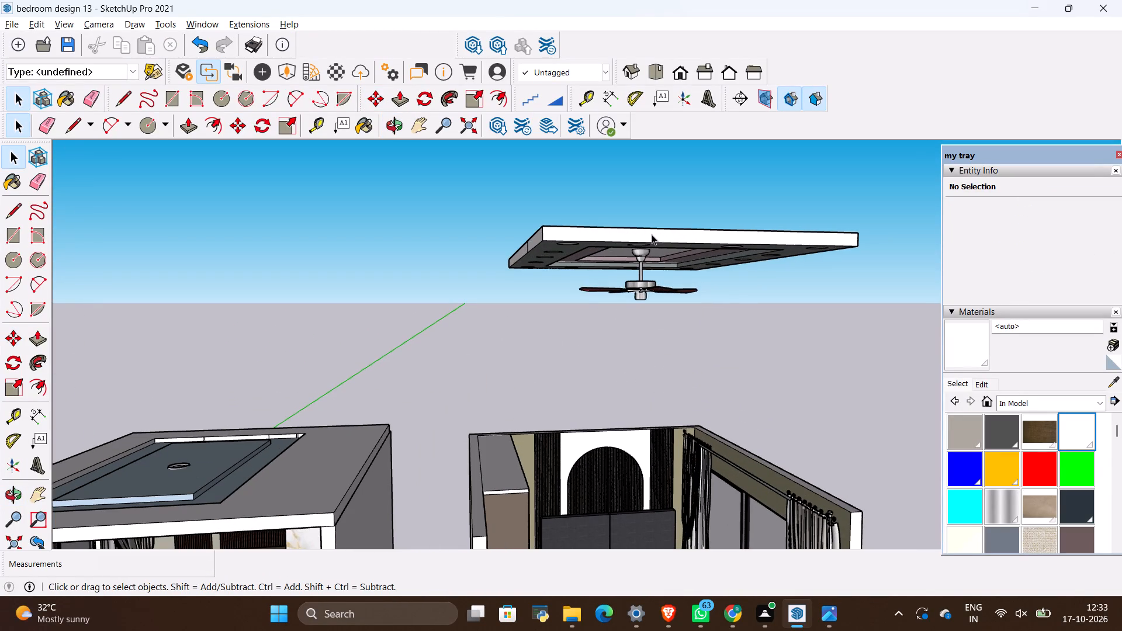
click(657, 236)
ctrl+click(646, 286)
right_click(646, 286)
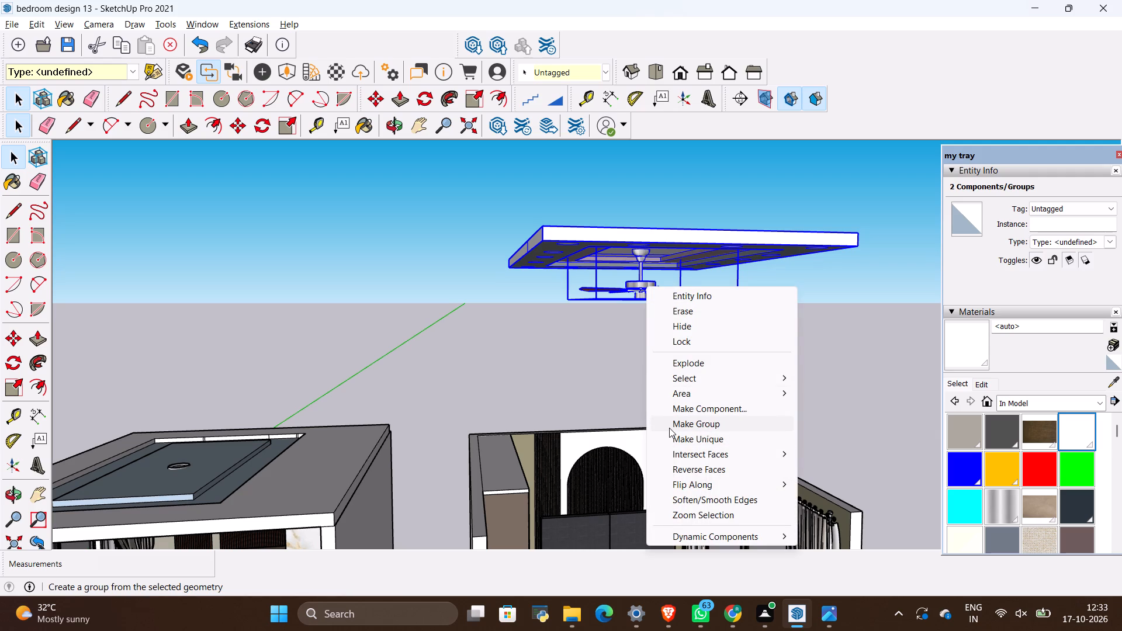
scroll(669, 428, down, 4)
scroll(669, 428, up, 4)
click(660, 418)
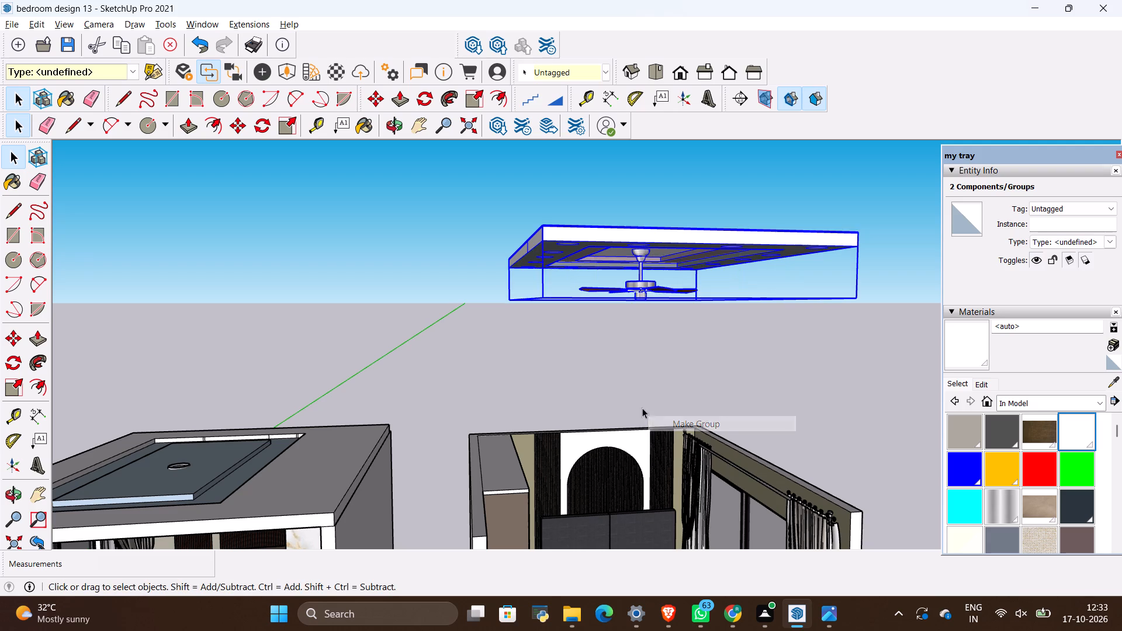
Move the grouped stepped ceiling and fan about 10' 3 3/8" down onto the open-topped bedroom's walls.
click(617, 386)
scroll(715, 367, down, 4)
middle_drag(764, 355, 659, 412)
scroll(647, 390, down, 5)
key(m)
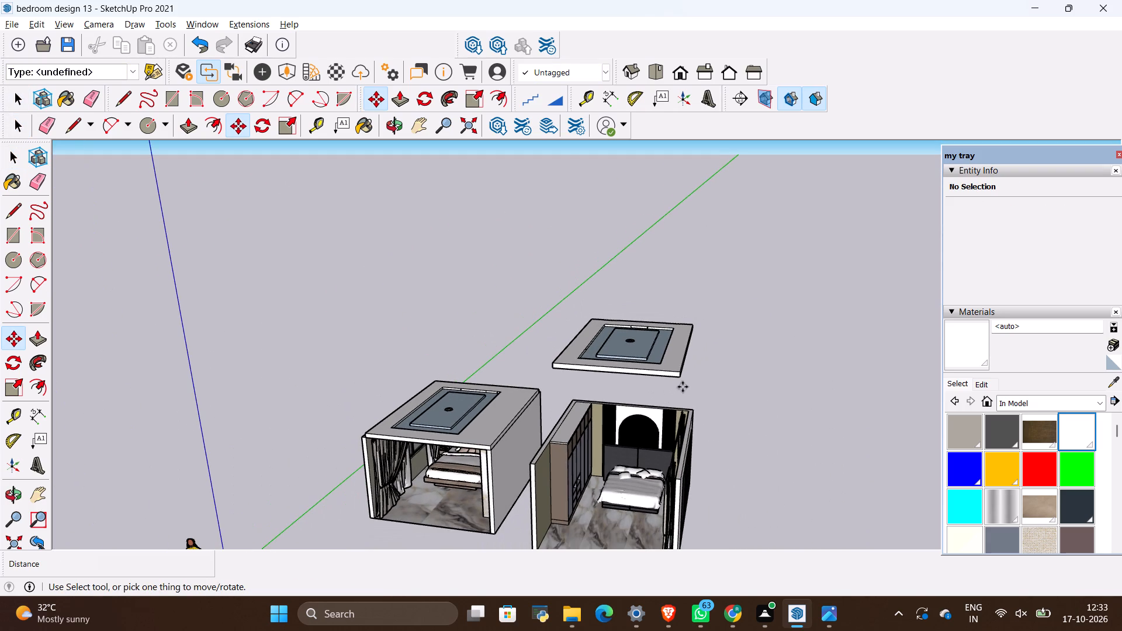
key(space)
click(675, 373)
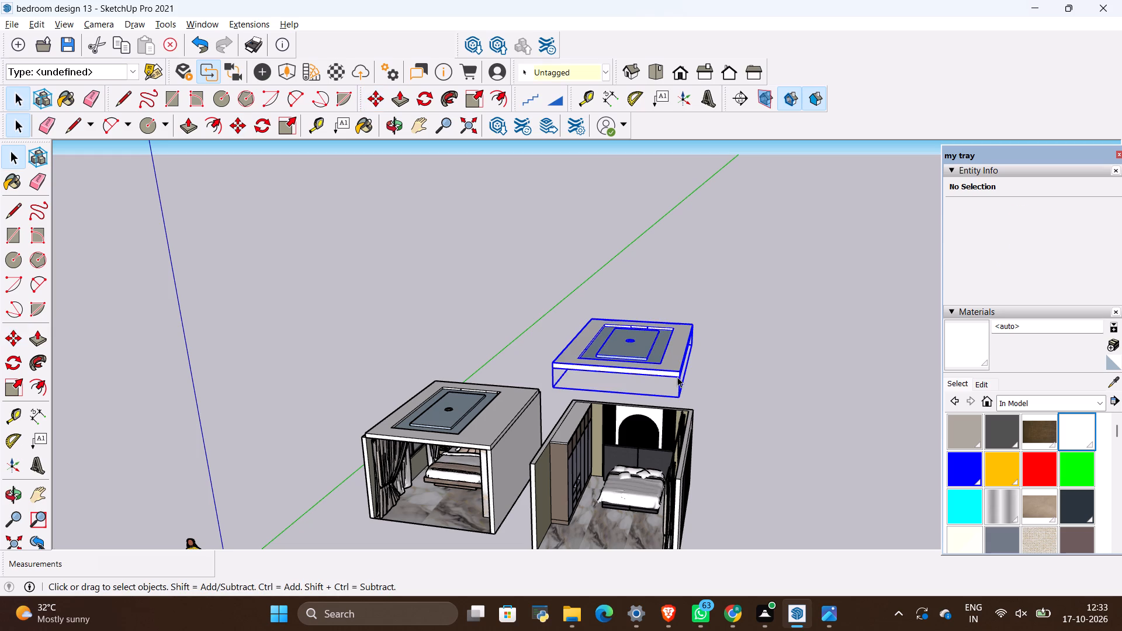
key(m)
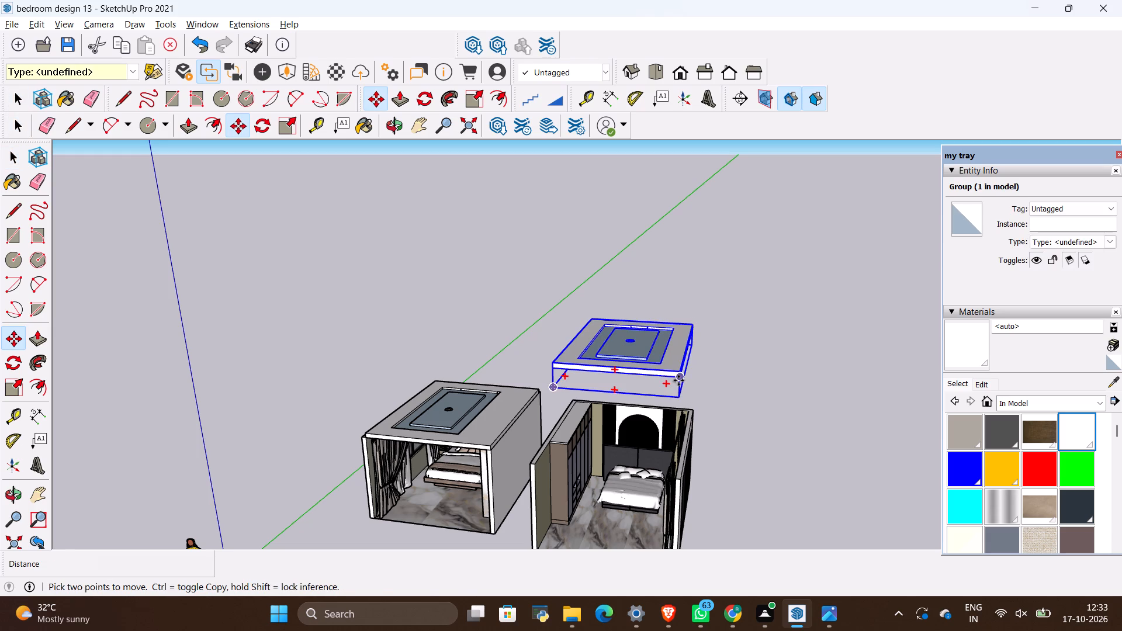
click(678, 380)
scroll(687, 357, down, 6)
scroll(662, 445, up, 16)
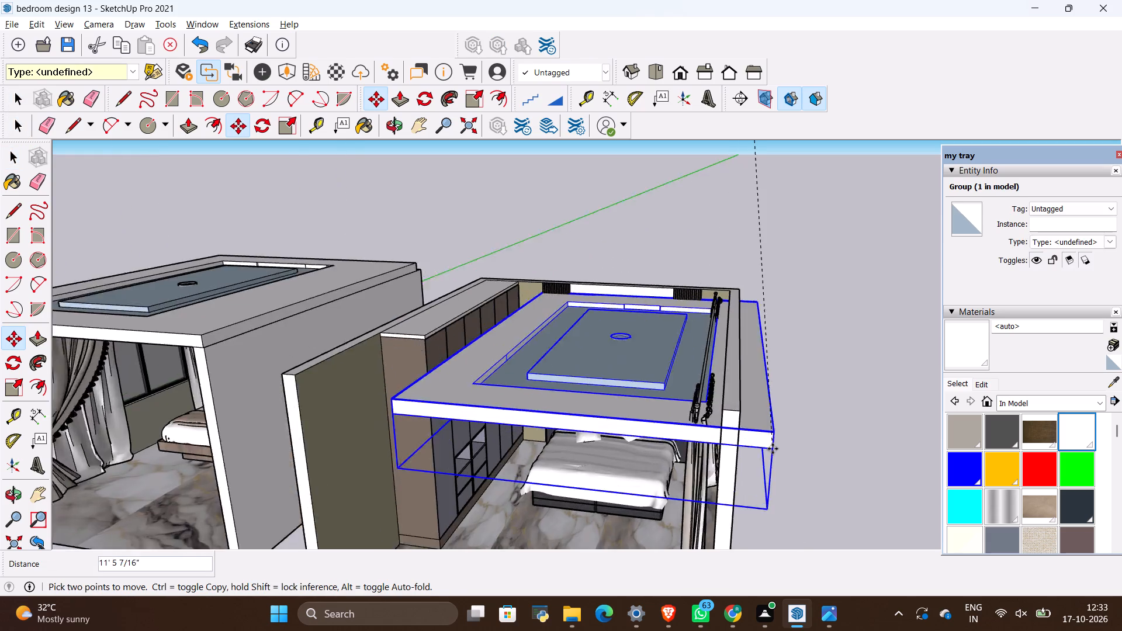
scroll(733, 407, up, 4)
click(711, 401)
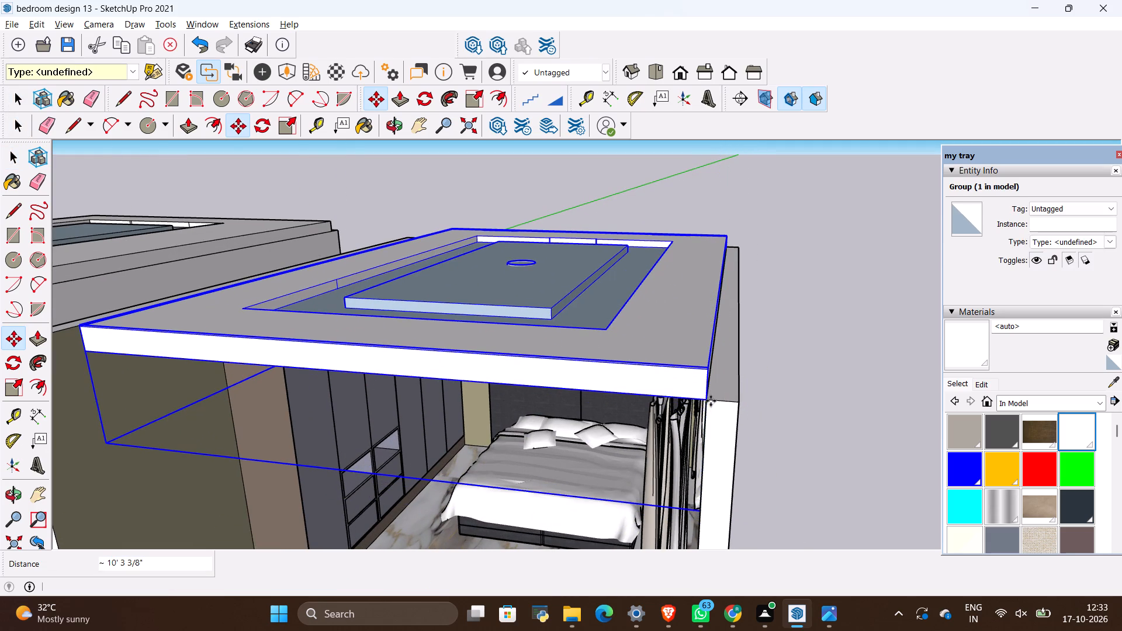
key(space)
click(776, 403)
Inside the ceiling group, Push/Pull the short edge face on the wardrobe side out by 2' to reach the side wall's outer corner.
scroll(774, 400, down, 6)
middle_drag(711, 441, 758, 257)
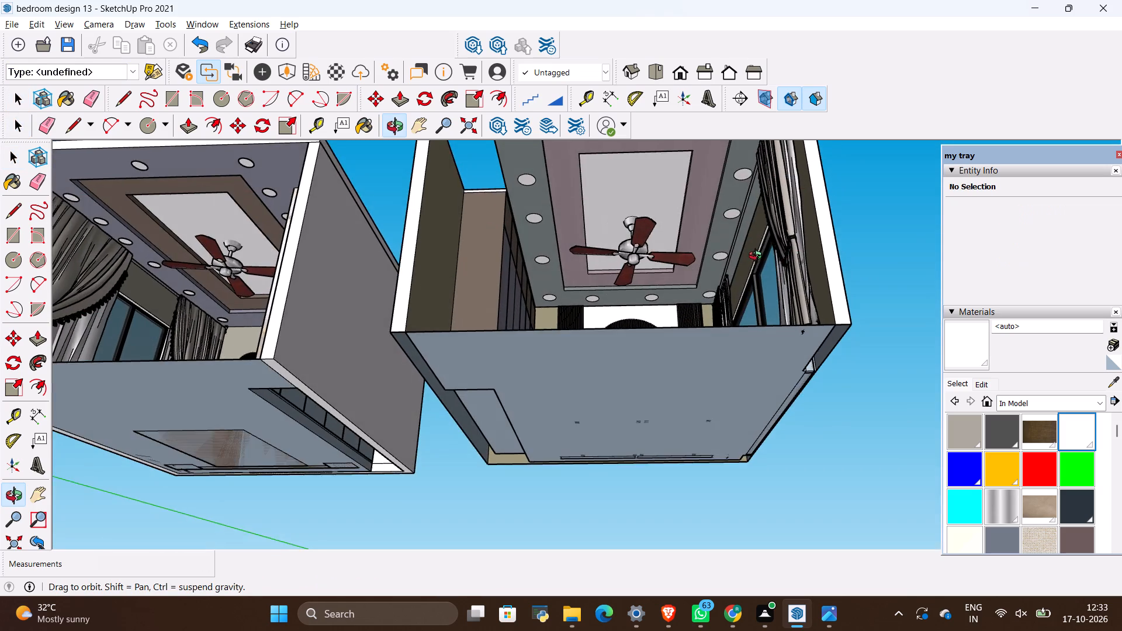
middle_drag(758, 257, 834, 413)
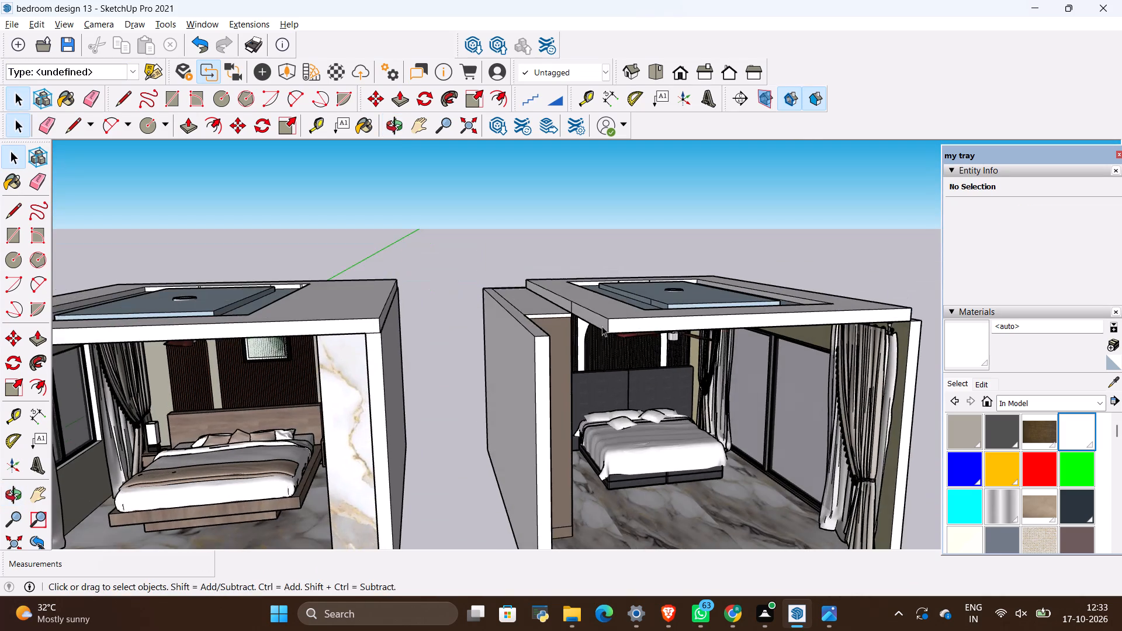
middle_drag(602, 326, 733, 376)
key(space)
scroll(732, 364, up, 4)
double_click(735, 362)
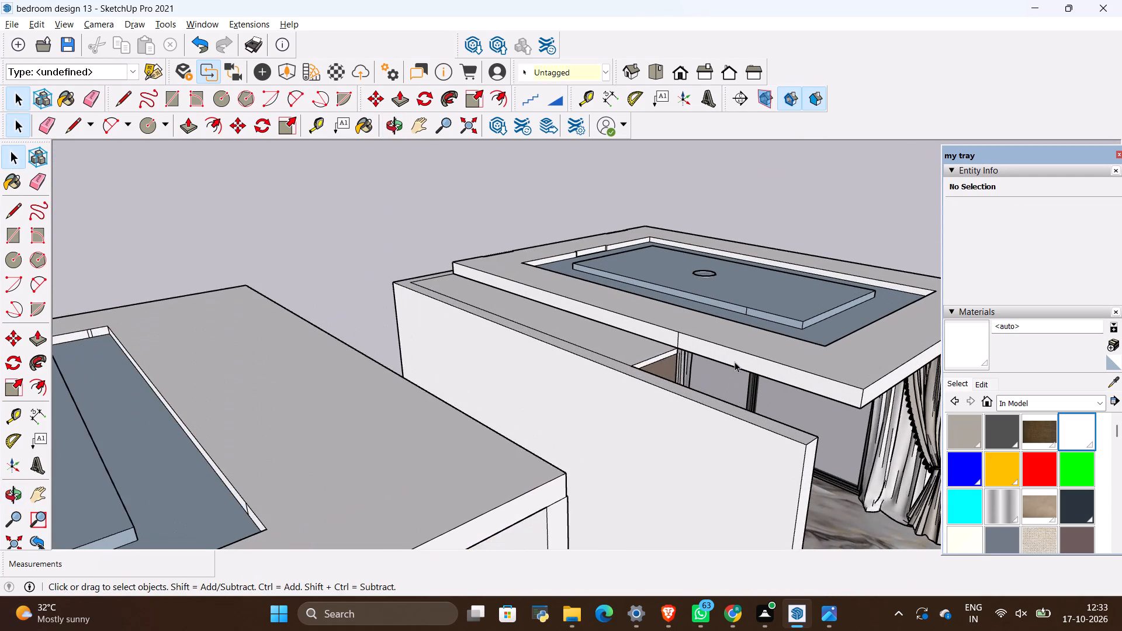
key(p)
click(735, 362)
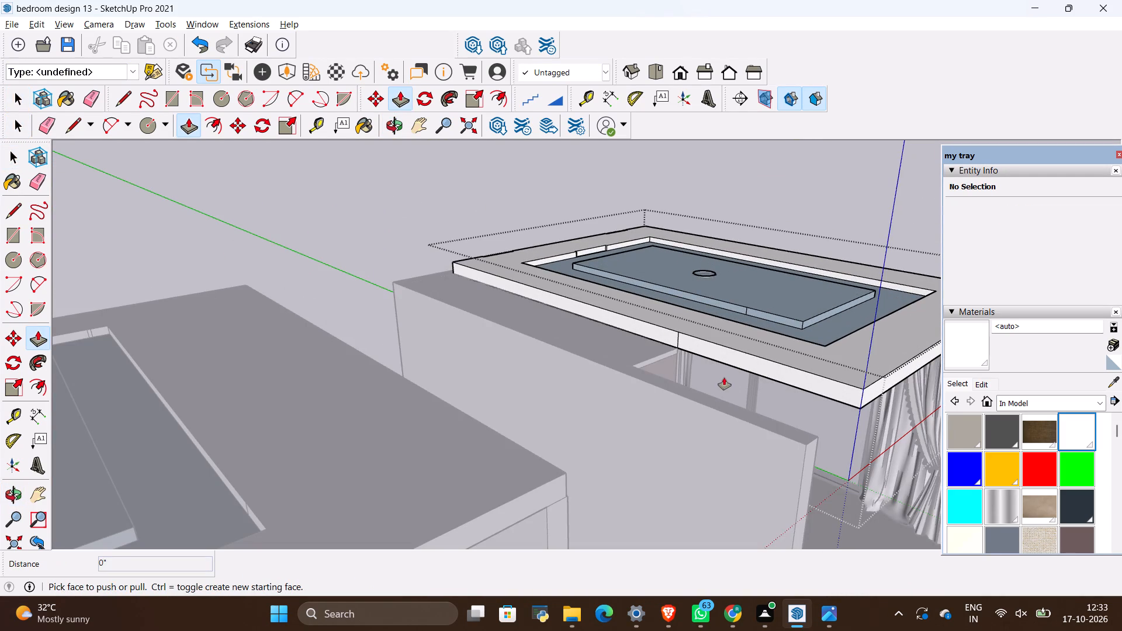
click(834, 386)
key(space)
click(834, 397)
double_click(836, 396)
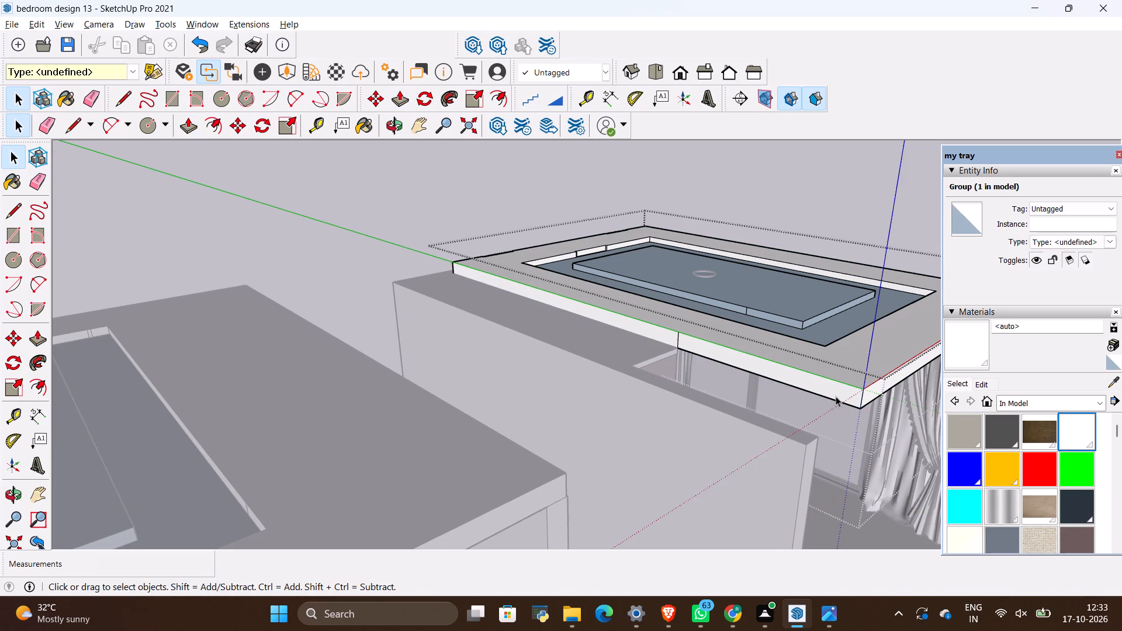
click(836, 392)
key(p)
click(836, 392)
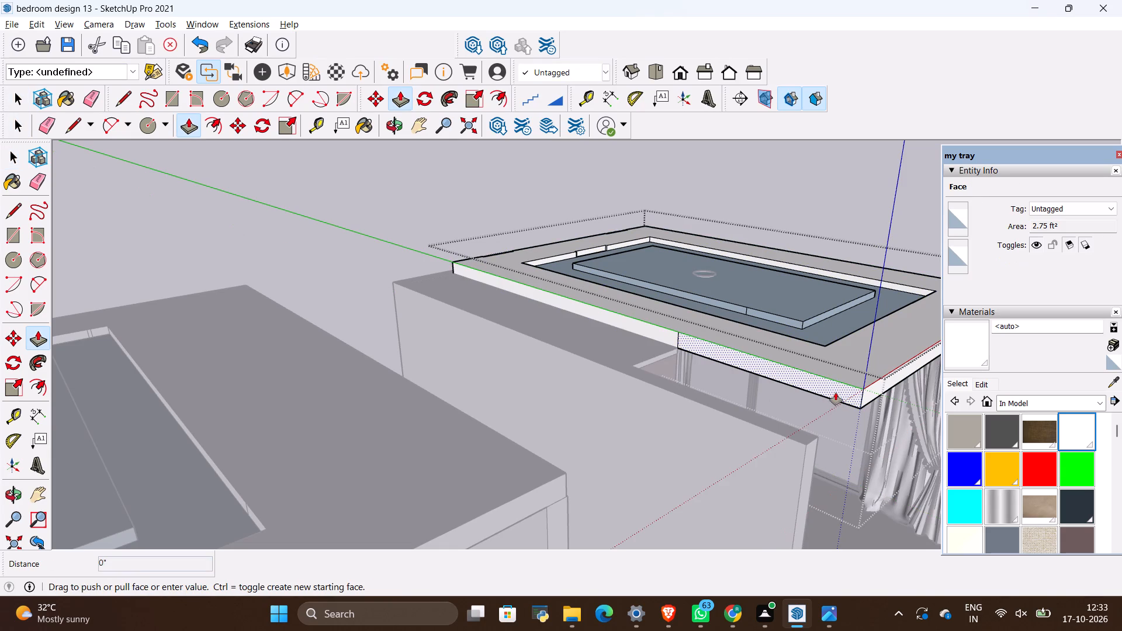
click(818, 435)
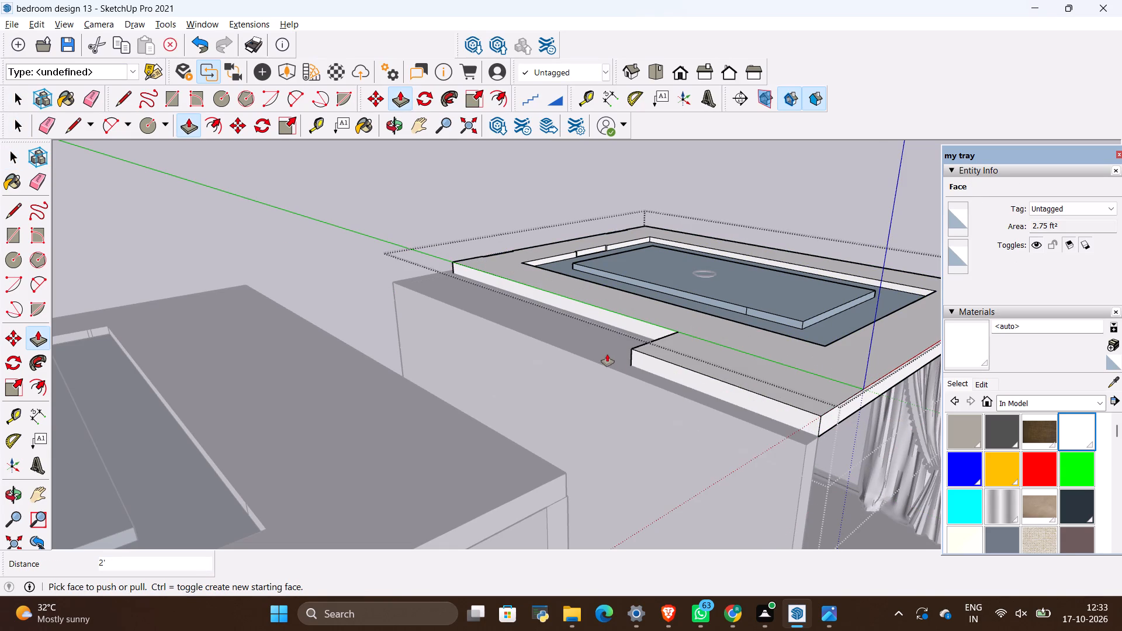
key(space)
click(598, 342)
scroll(597, 343, down, 6)
middle_drag(804, 425, 591, 242)
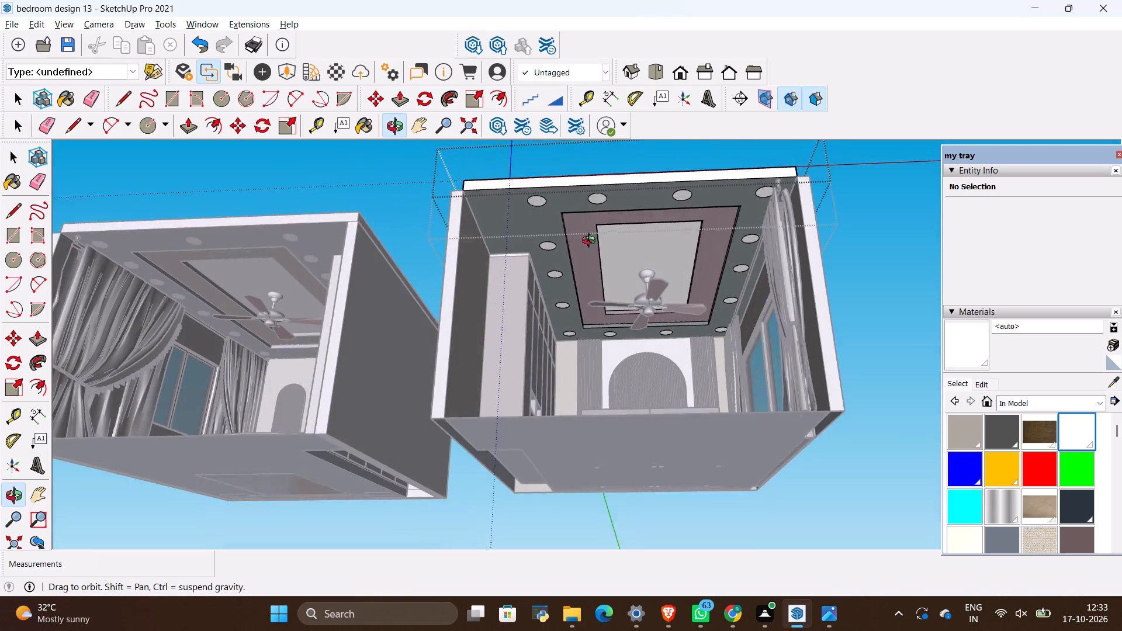
middle_drag(591, 242, 607, 251)
scroll(732, 294, up, 6)
scroll(727, 302, down, 4)
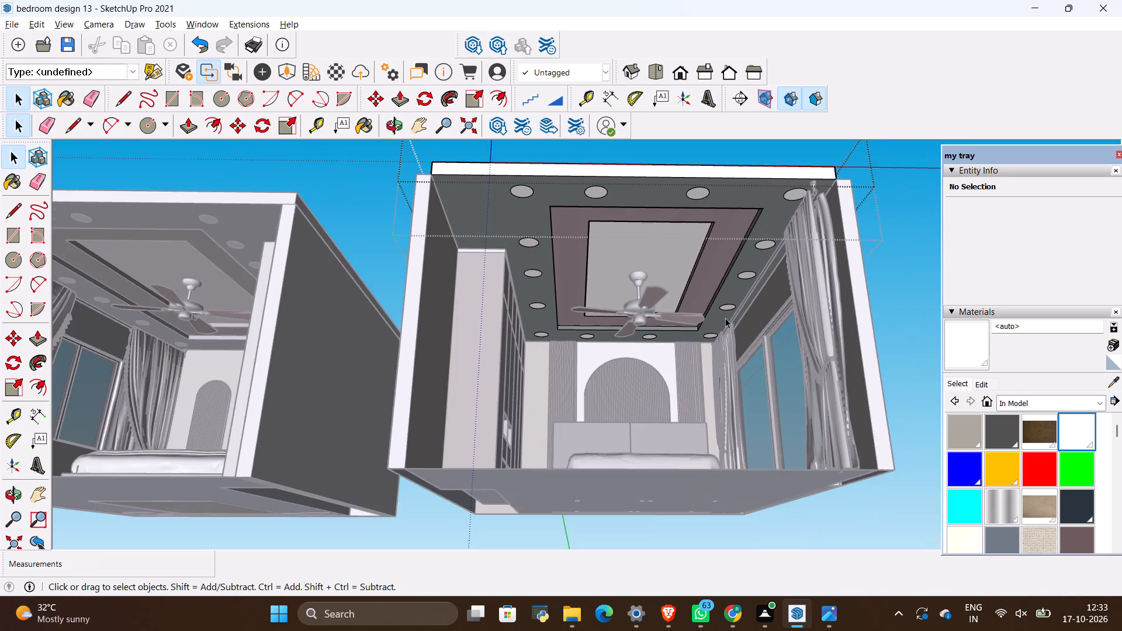
middle_drag(739, 349, 702, 372)
key(space)
click(887, 328)
click(887, 328)
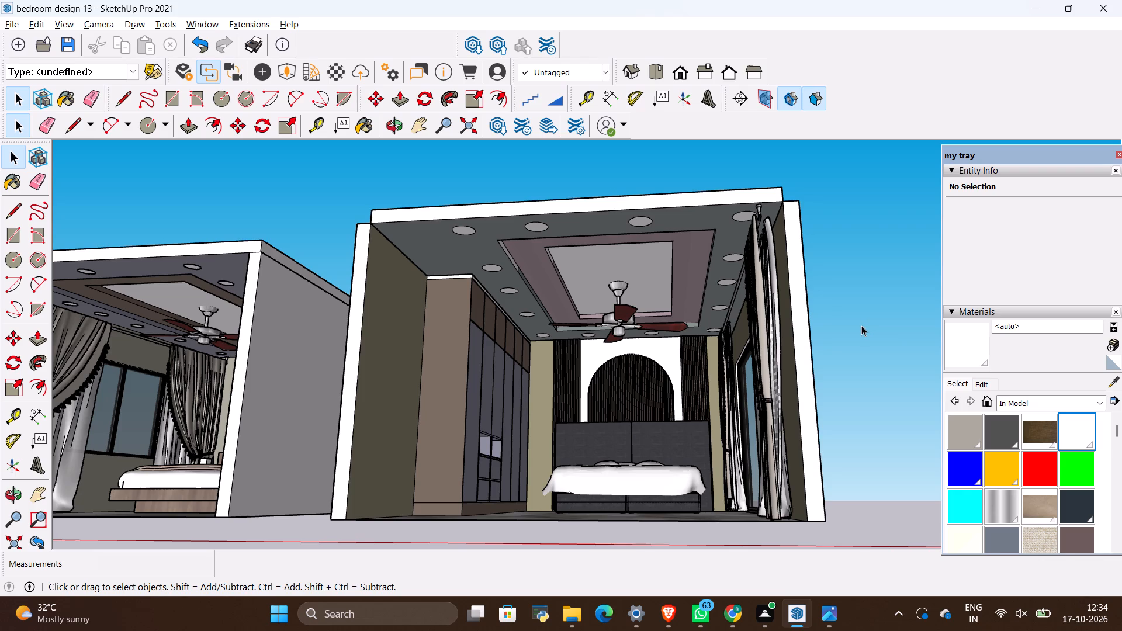
Examine the bedroom with its fitted ceiling and fan alongside the neighbouring room from several outside angles.
scroll(821, 308, down, 3)
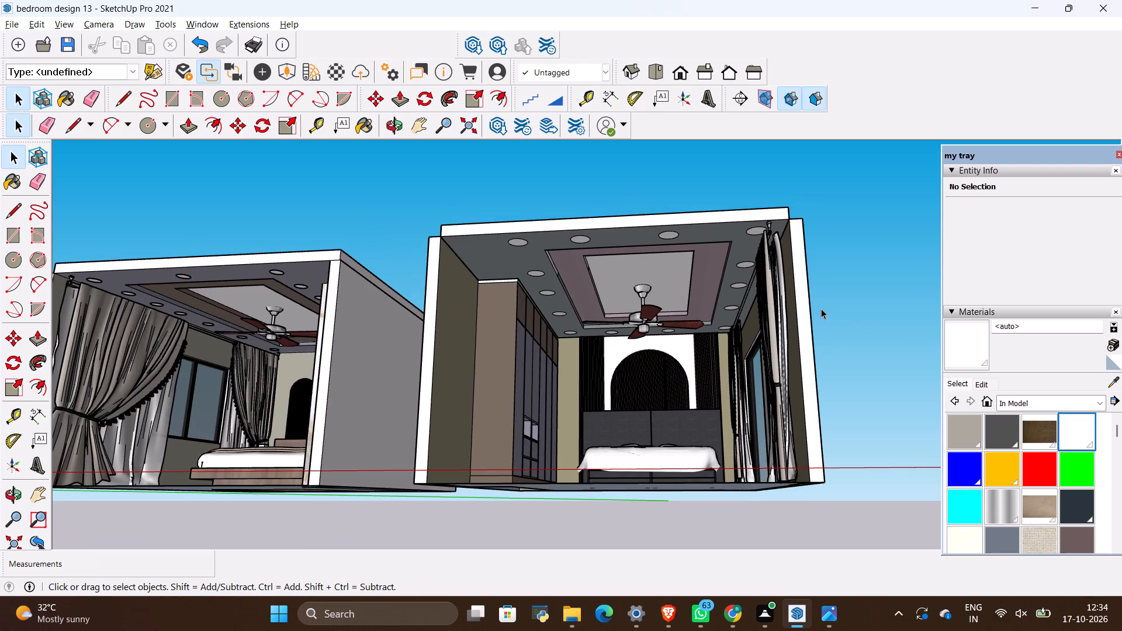
scroll(705, 515, up, 1)
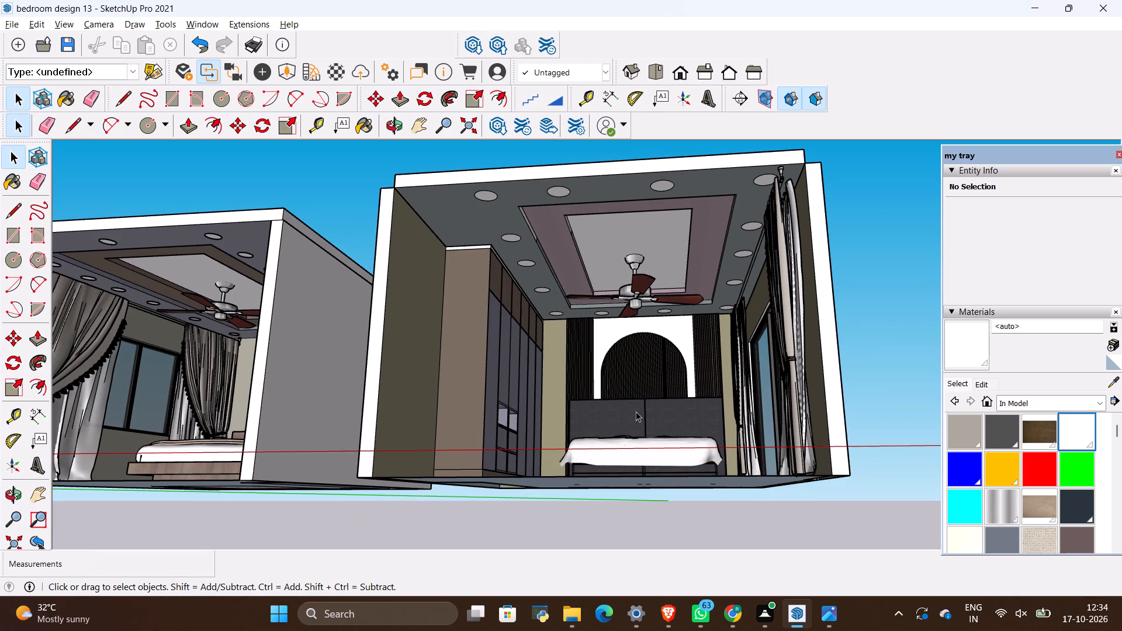
middle_drag(636, 411, 696, 418)
scroll(618, 378, down, 3)
scroll(810, 408, up, 1)
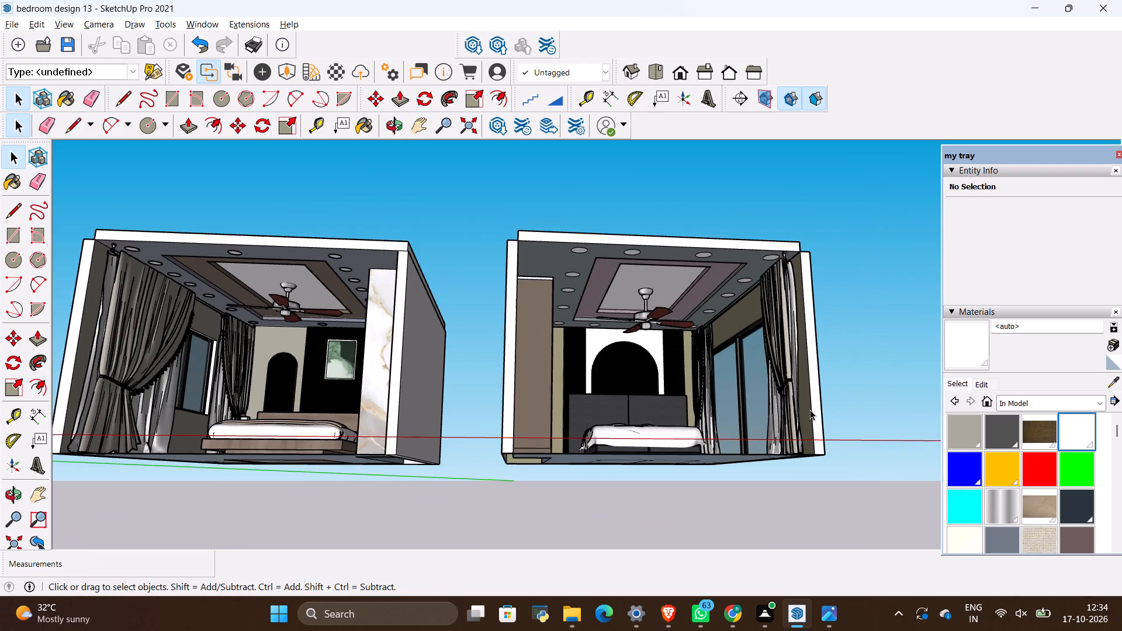
scroll(806, 425, up, 2)
middle_drag(640, 379, 674, 394)
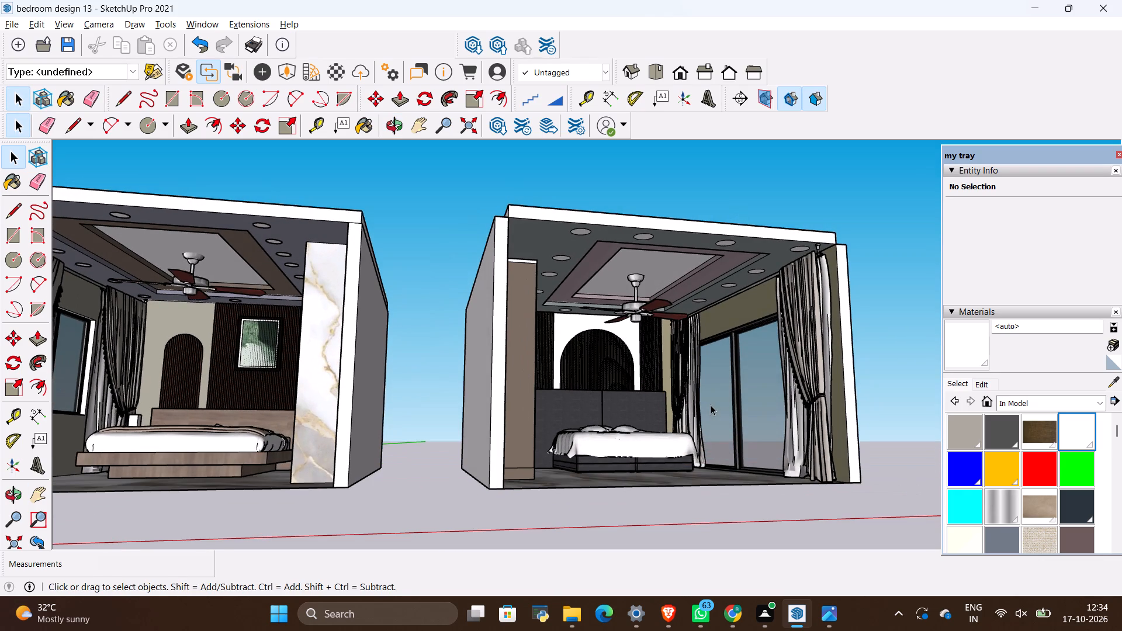
scroll(666, 408, down, 2)
middle_drag(673, 427, 690, 375)
scroll(678, 356, up, 4)
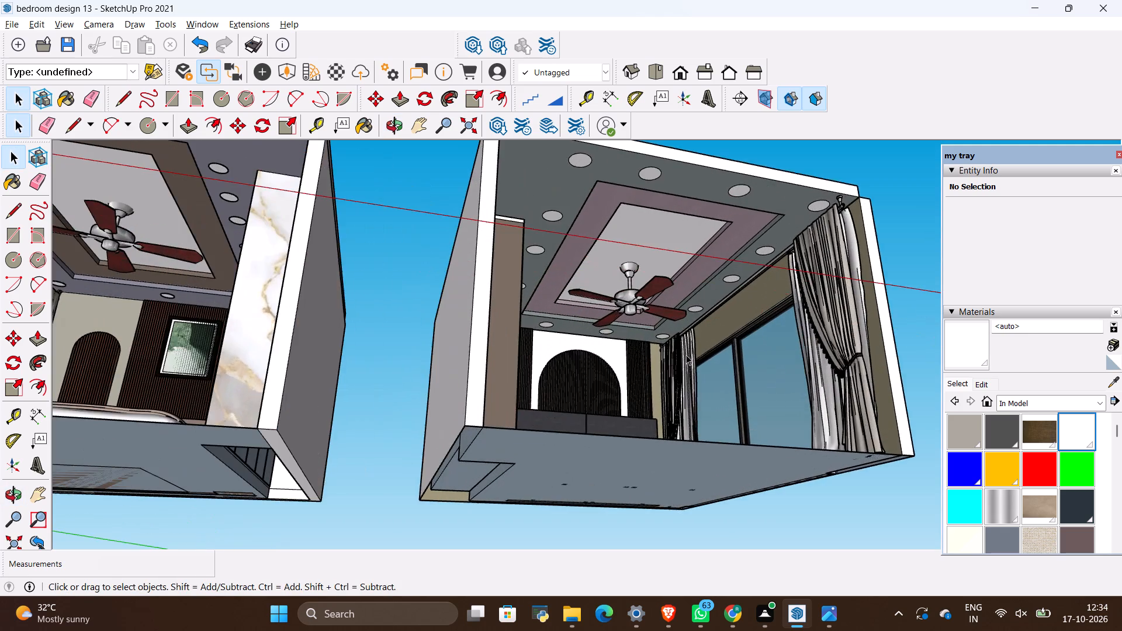
scroll(687, 353, up, 4)
scroll(664, 328, down, 4)
middle_drag(742, 342, 736, 351)
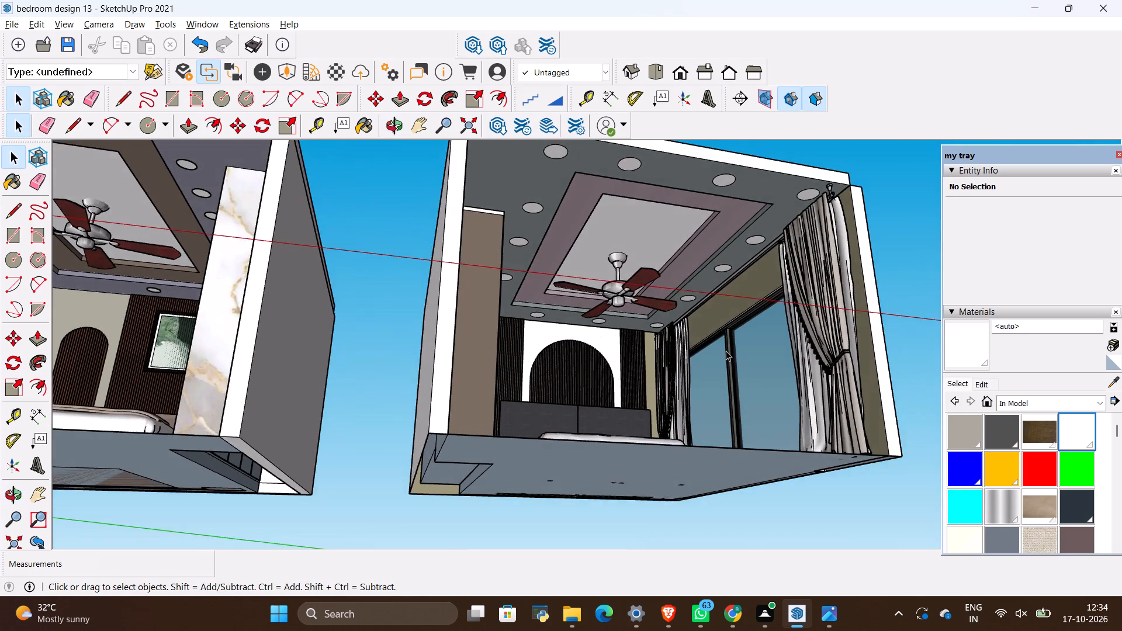
scroll(726, 351, up, 4)
middle_drag(724, 348, 725, 360)
scroll(705, 318, down, 5)
scroll(694, 347, up, 1)
middle_drag(694, 347, 694, 350)
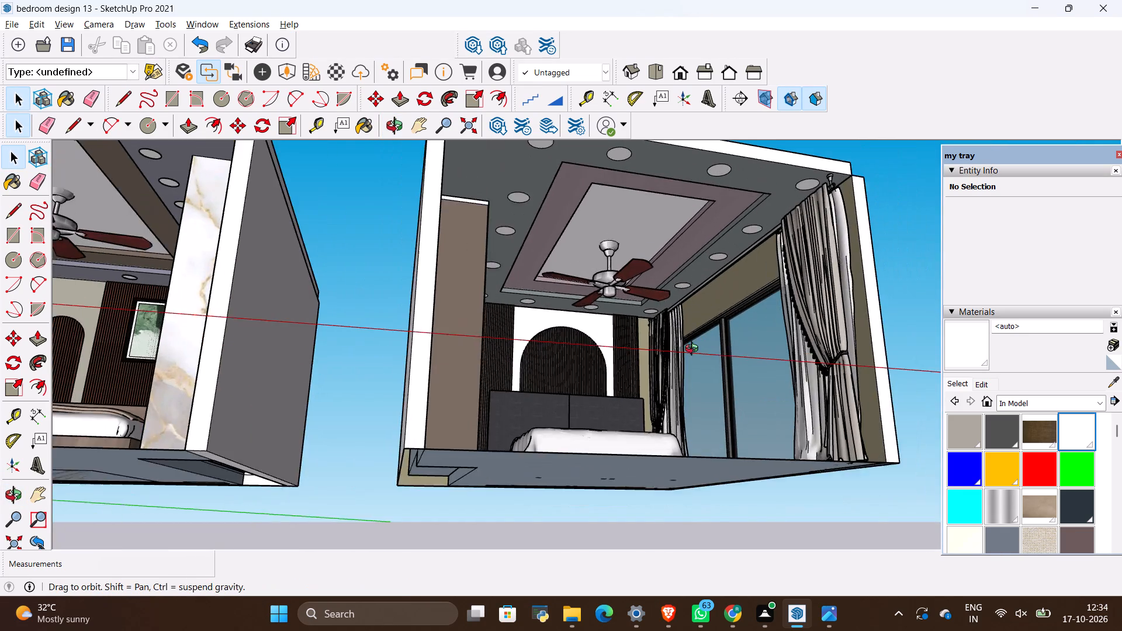
middle_drag(694, 350, 694, 374)
Examine the bedroom interior around the bed, arched headboard wall, ceiling fan, curtains and window.
scroll(692, 383, up, 4)
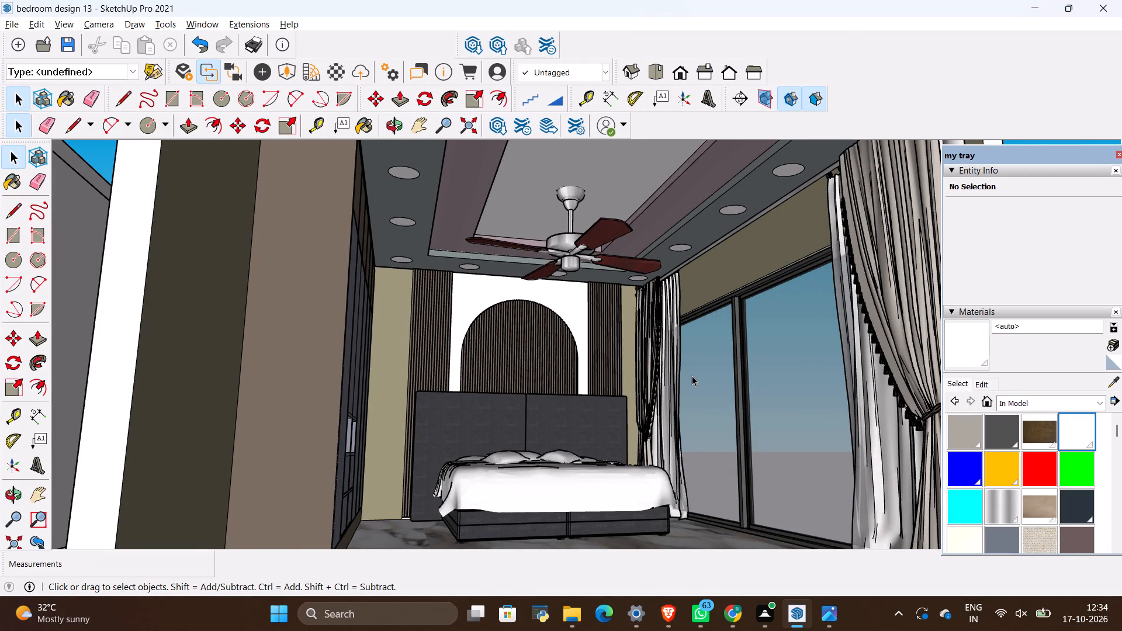
scroll(692, 376, up, 2)
scroll(669, 366, down, 2)
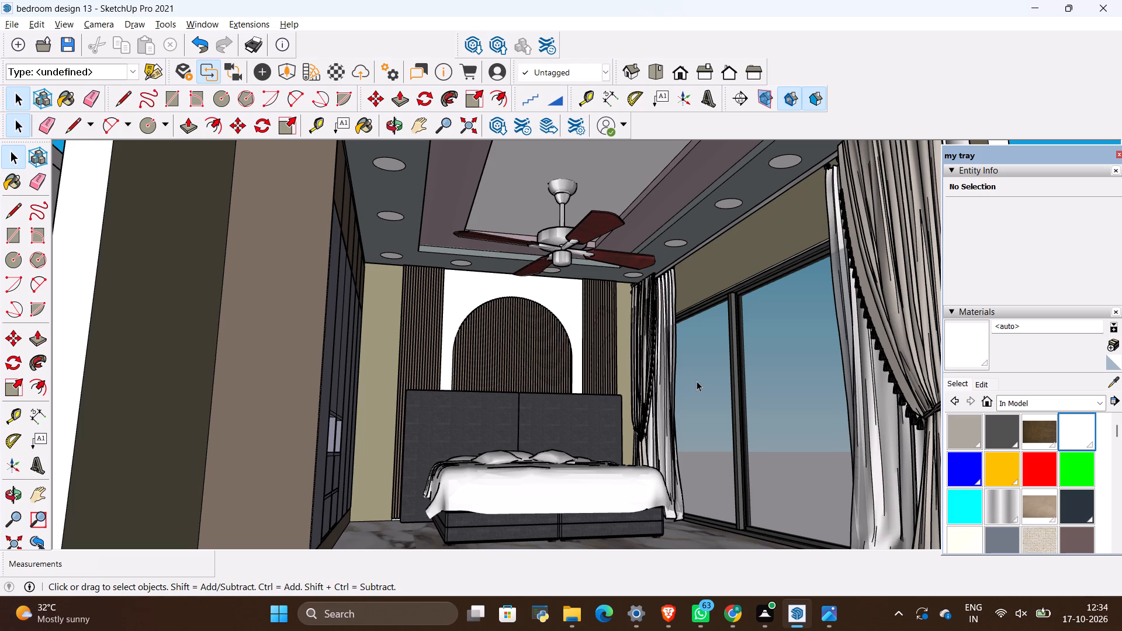
scroll(579, 365, down, 1)
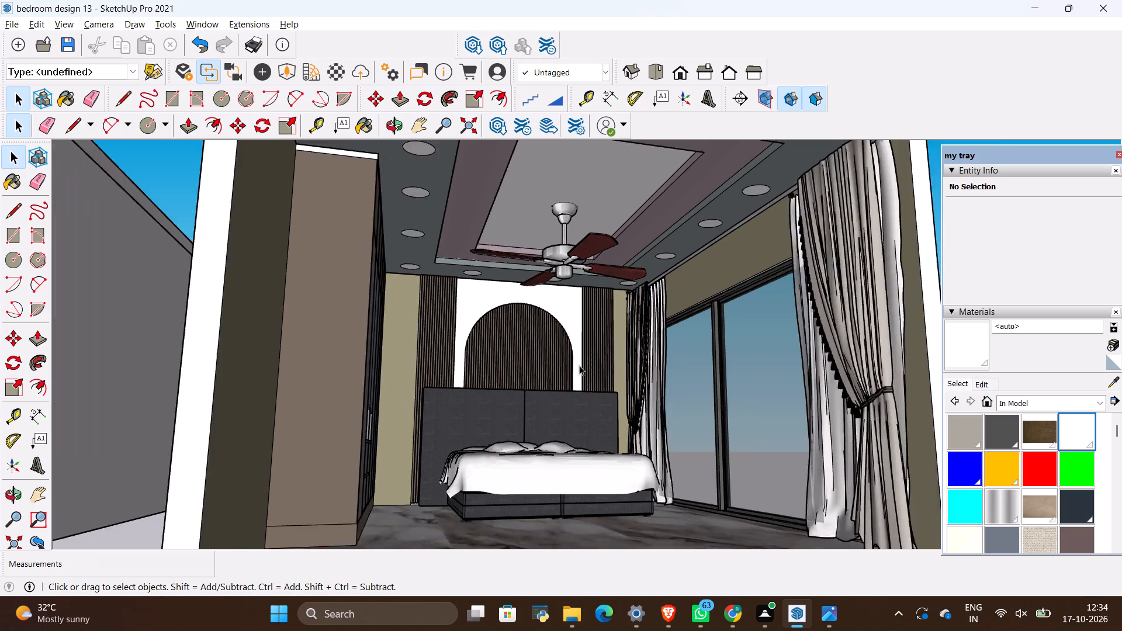
scroll(579, 365, down, 2)
scroll(825, 353, up, 3)
scroll(738, 328, down, 3)
middle_drag(736, 333, 749, 348)
scroll(680, 391, up, 3)
middle_drag(580, 324, 583, 314)
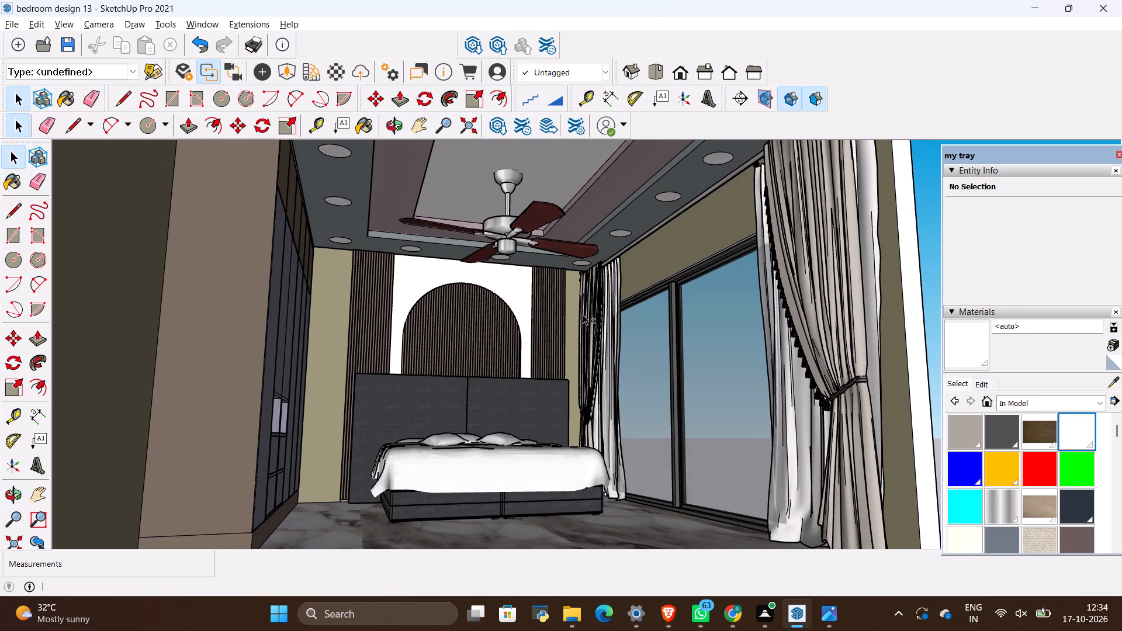
shift+middle_drag(581, 314, 572, 331)
middle_drag(574, 332, 585, 315)
scroll(587, 286, down, 2)
middle_drag(594, 290, 595, 315)
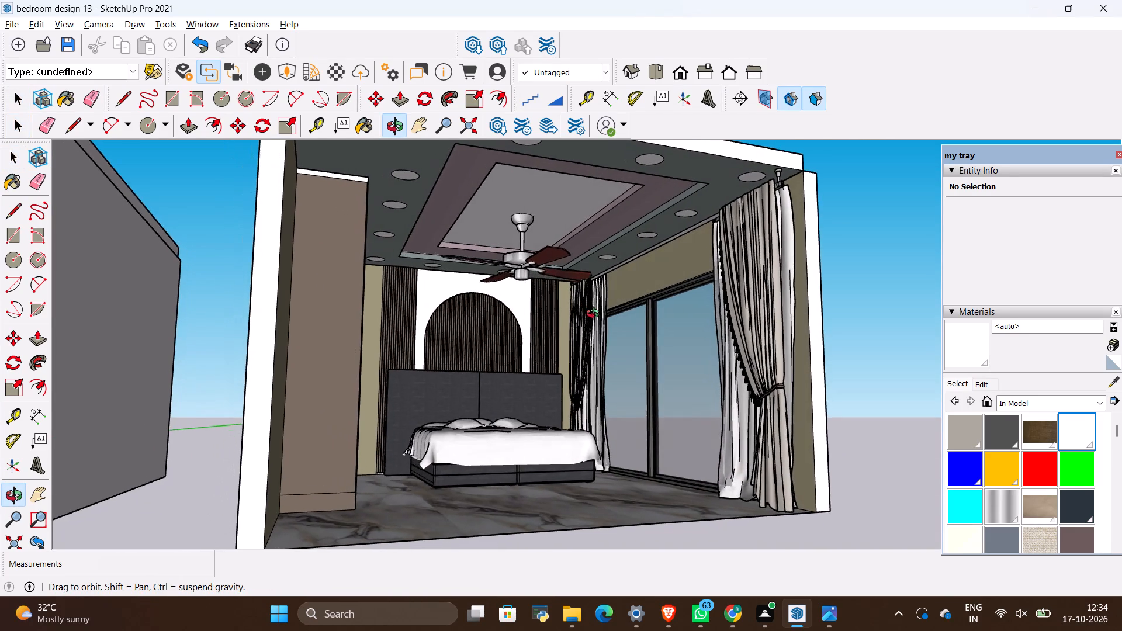
middle_drag(595, 315, 595, 315)
scroll(588, 322, up, 2)
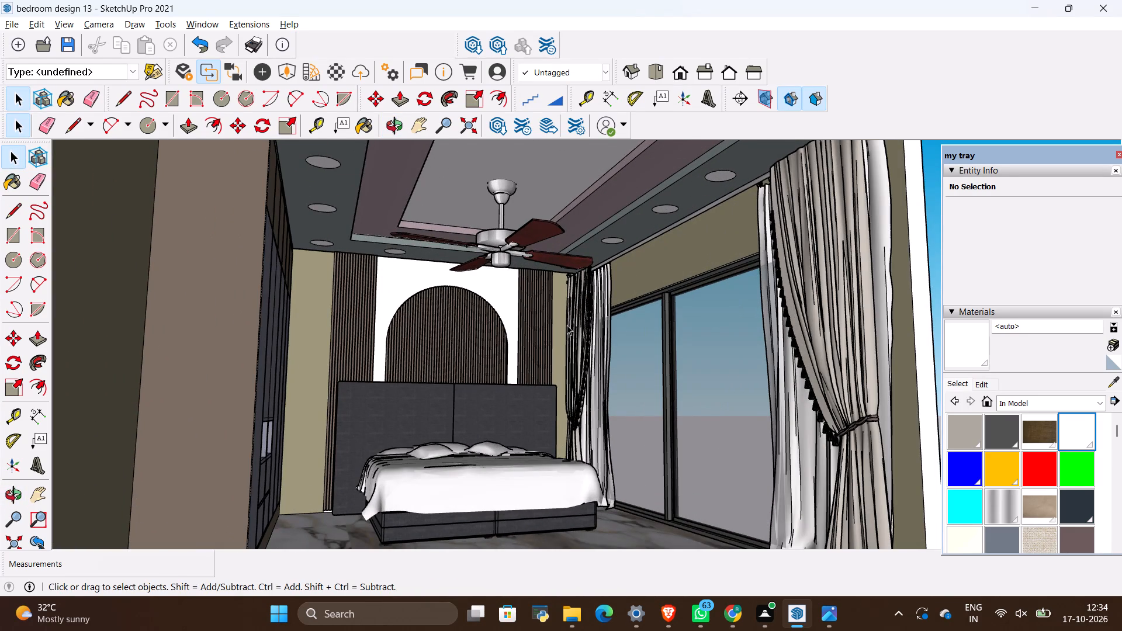
shift+middle_drag(567, 325, 550, 310)
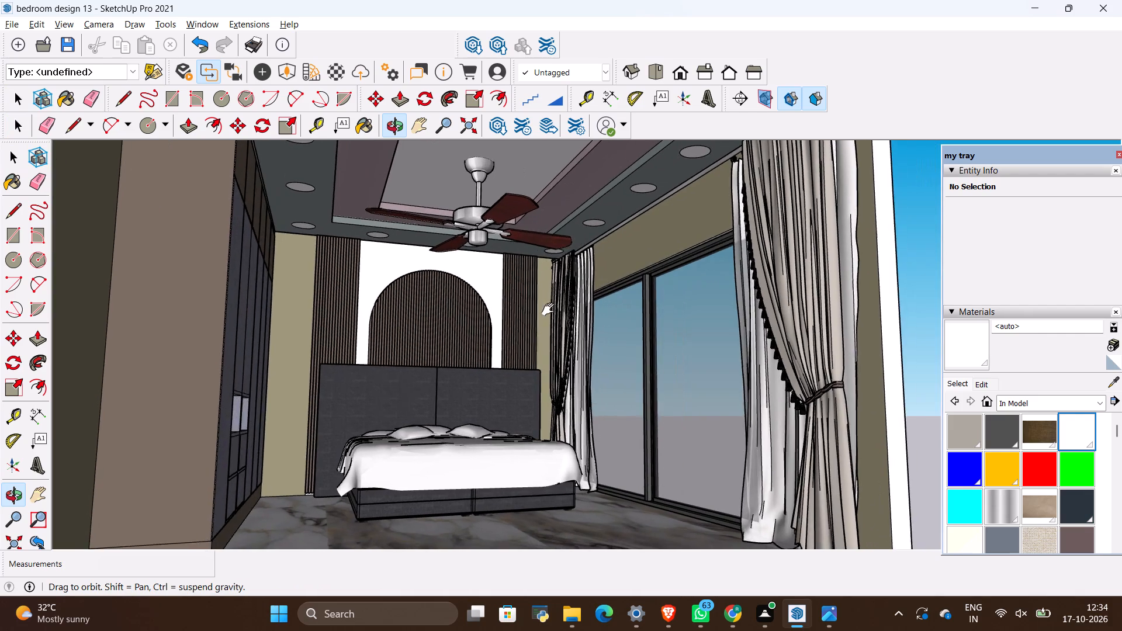
shift+middle_drag(550, 310, 582, 311)
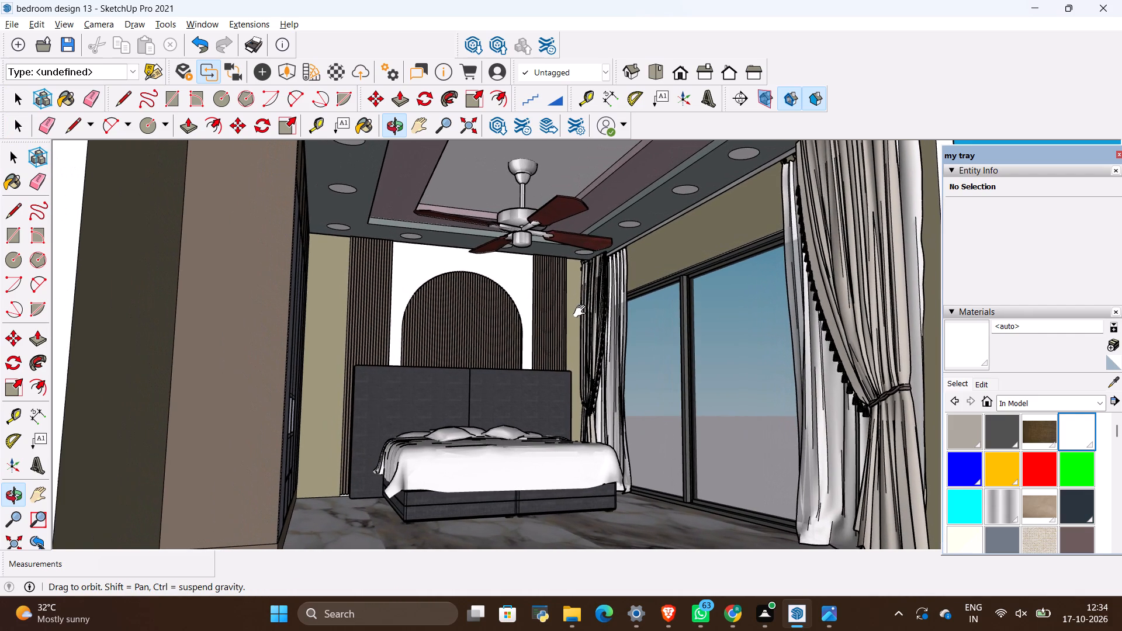
shift+middle_drag(582, 311, 583, 311)
middle_drag(596, 304, 600, 308)
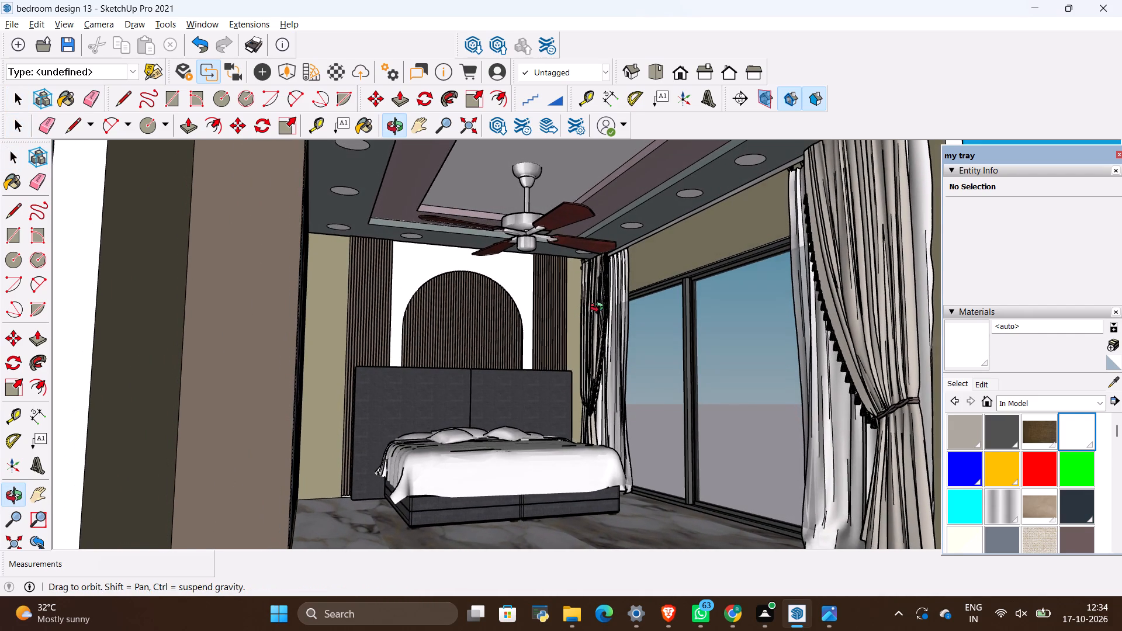
middle_drag(600, 308, 600, 310)
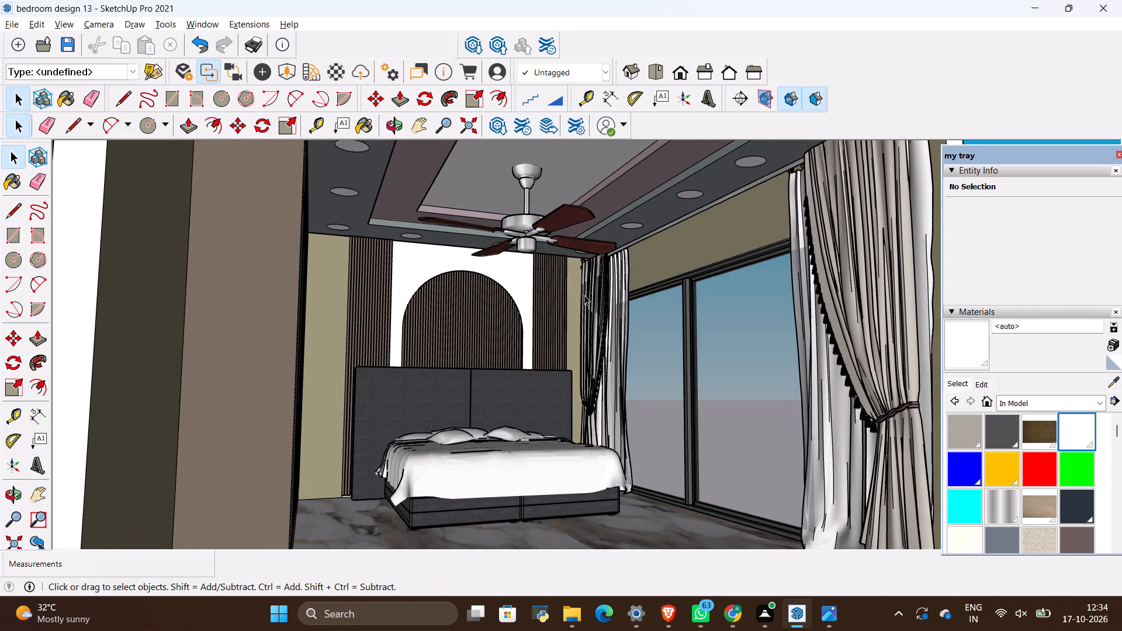
Create a new material from the brown marble image c6add9000acca87197a9046b34252115 with a texture height of 20'.
click(857, 122)
click(529, 285)
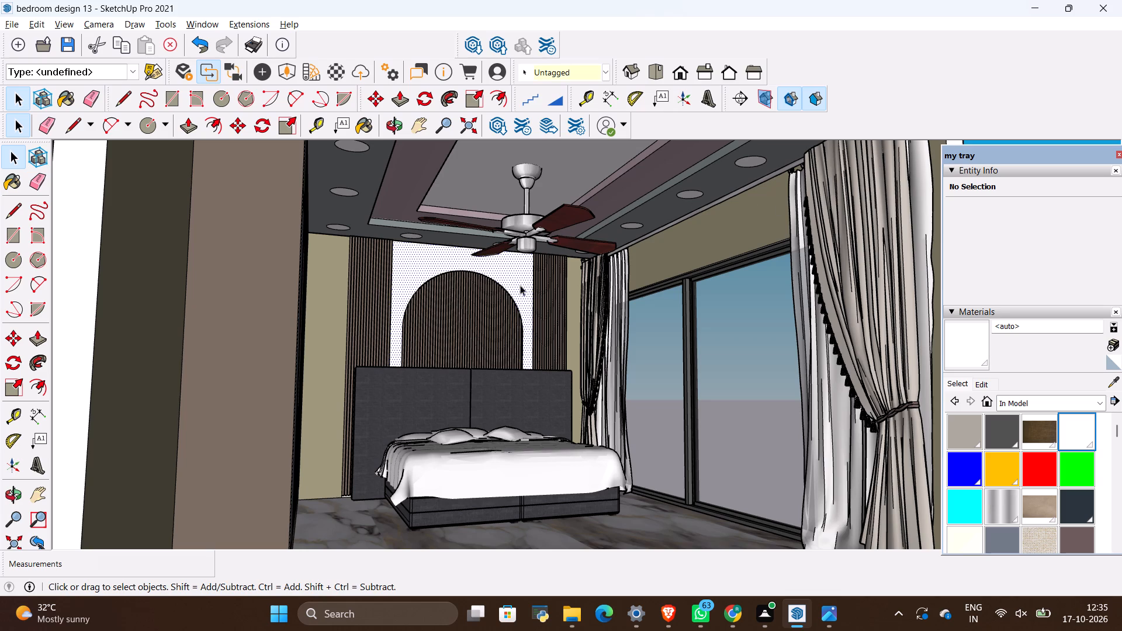
click(1112, 345)
click(629, 352)
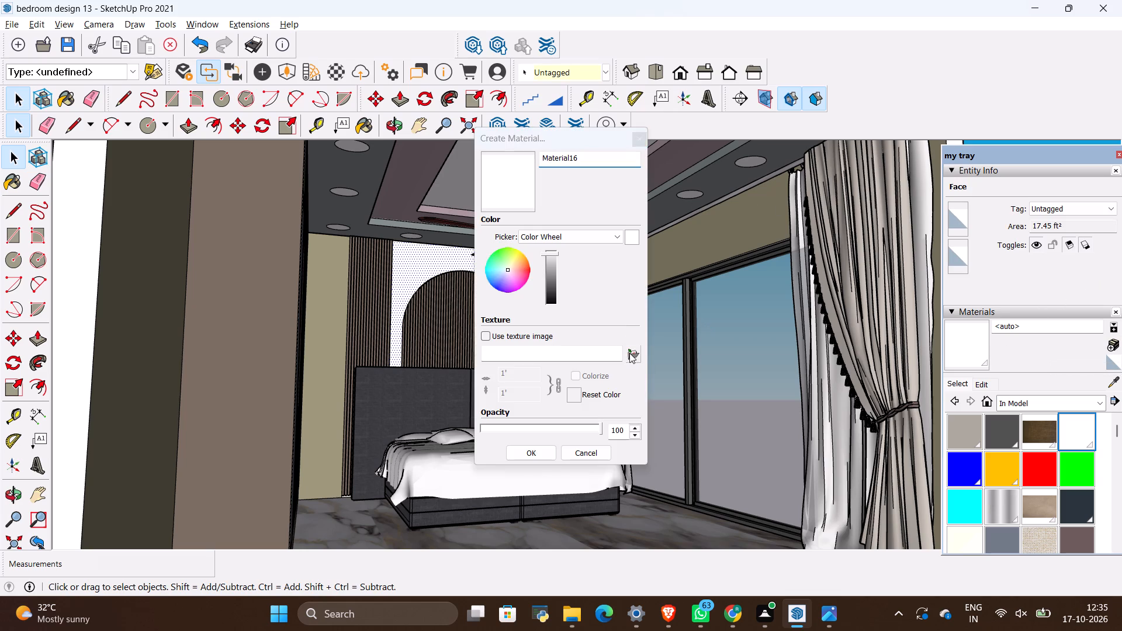
scroll(640, 301, down, 4)
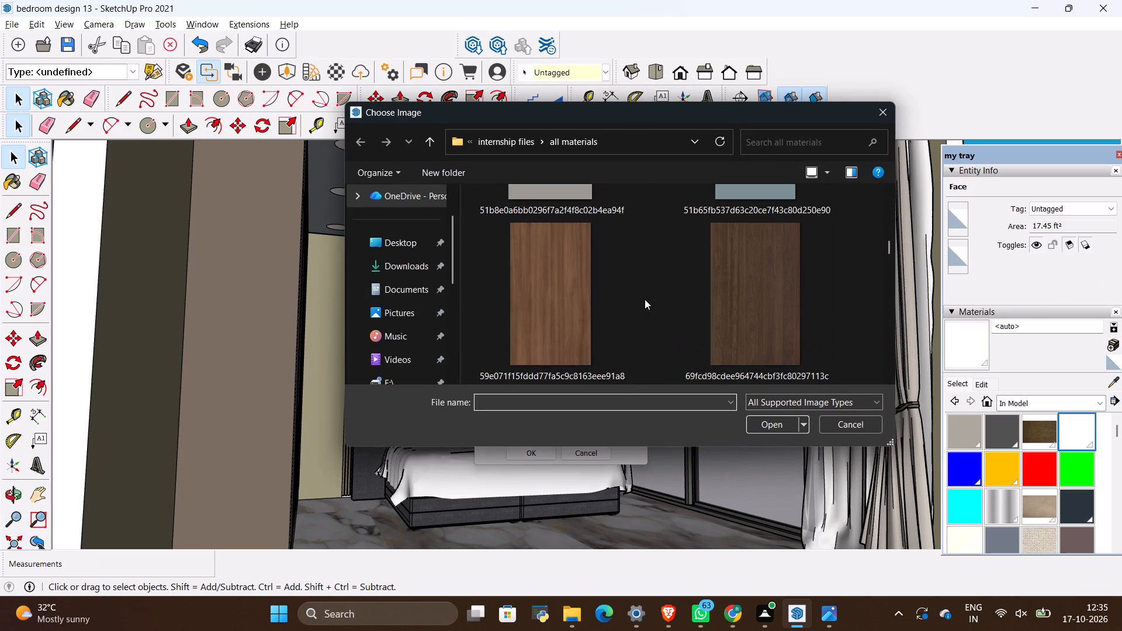
scroll(645, 299, down, 5)
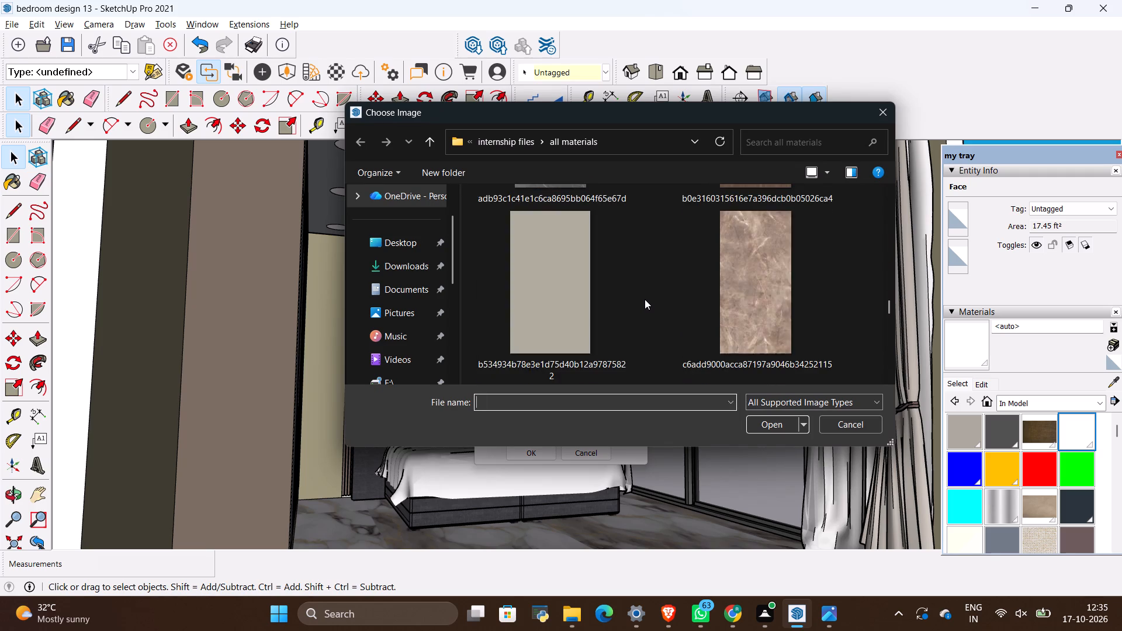
scroll(645, 299, down, 1)
scroll(645, 299, up, 2)
scroll(659, 294, down, 1)
click(780, 275)
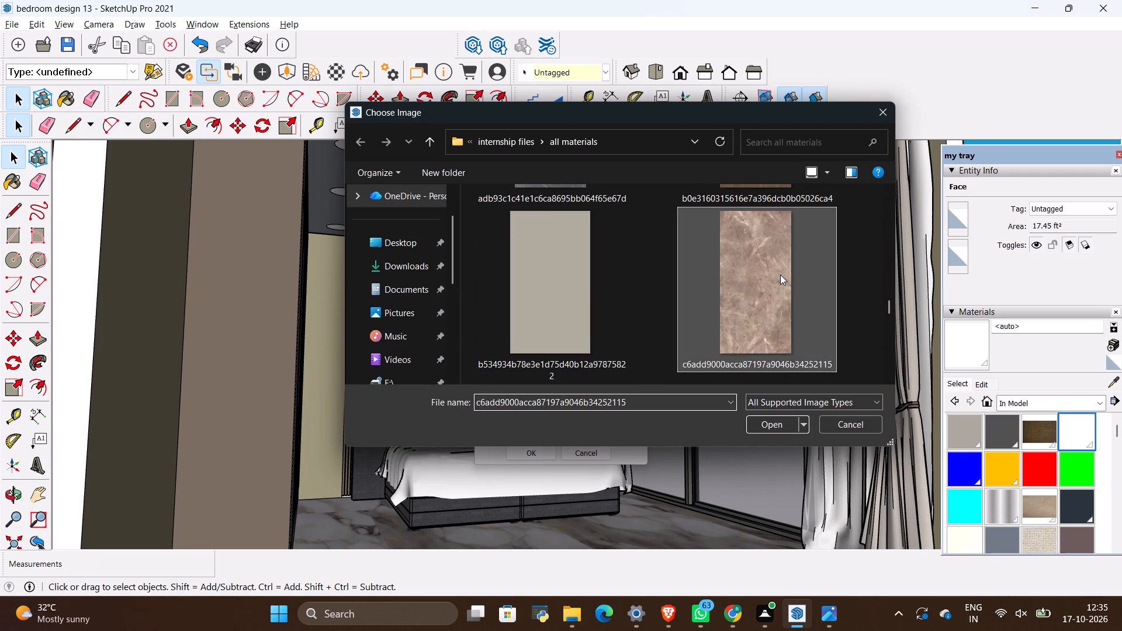
click(776, 421)
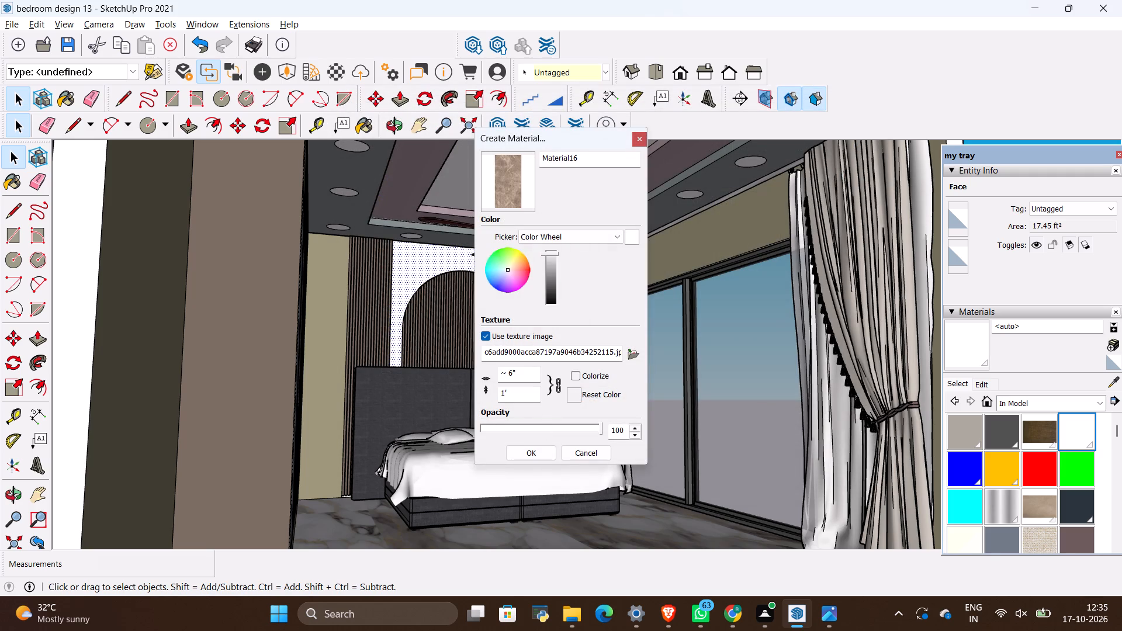
click(530, 393)
key(BackSpace)
key(BackSpace)
key(BackSpace)
text(20')
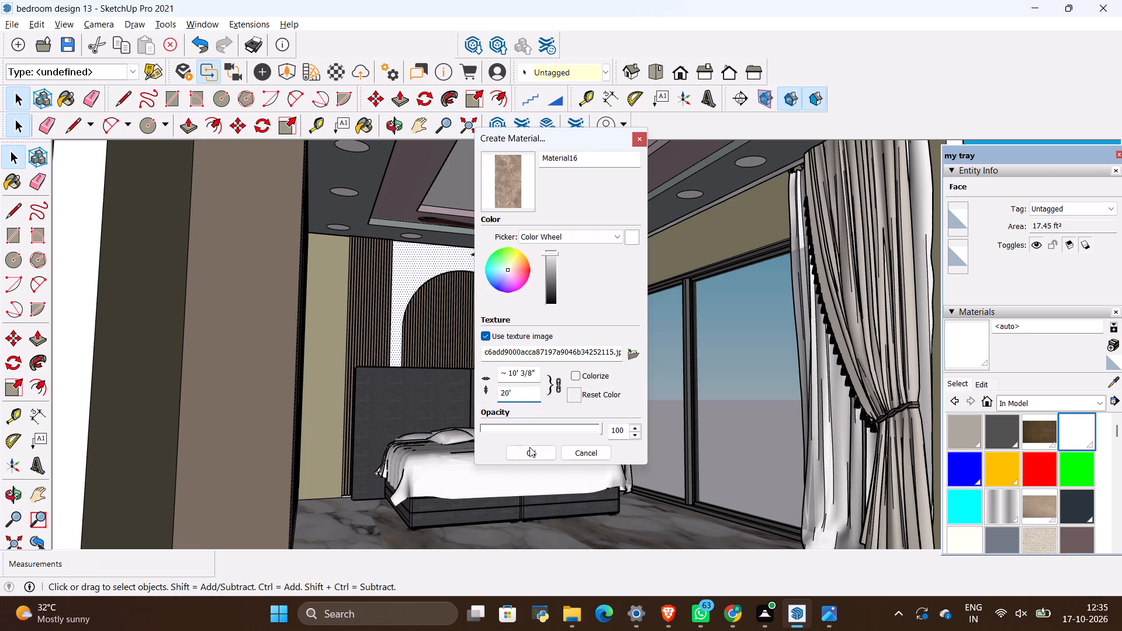
click(531, 447)
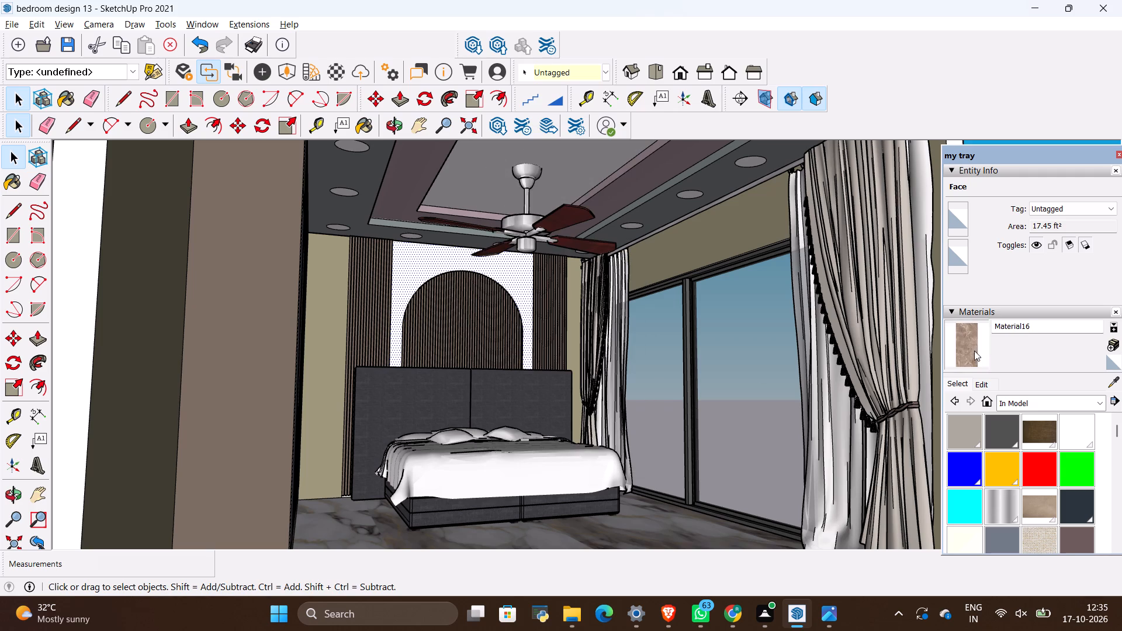
Paint the white face surrounding the slatted arch on the headboard wall with the new brown marble material.
click(974, 351)
scroll(541, 283, up, 1)
click(522, 279)
scroll(545, 314, down, 6)
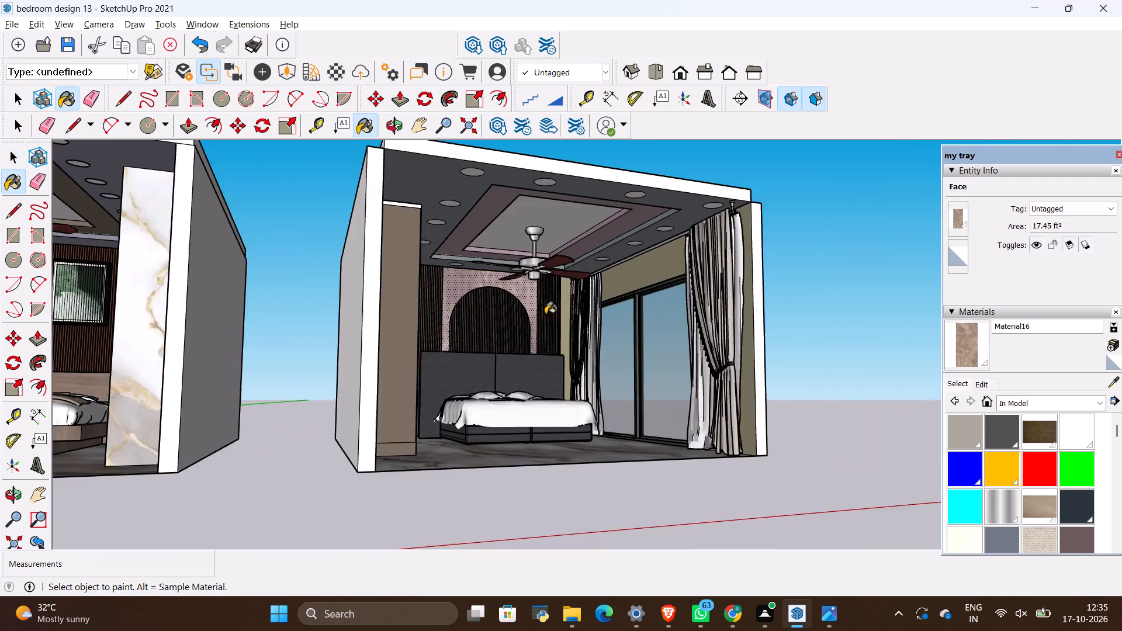
scroll(545, 314, down, 2)
key(space)
click(722, 292)
Examine the marble-finished headboard wall together with the bed, wardrobe, ceiling and curtains from close and distant angles.
scroll(594, 288, up, 9)
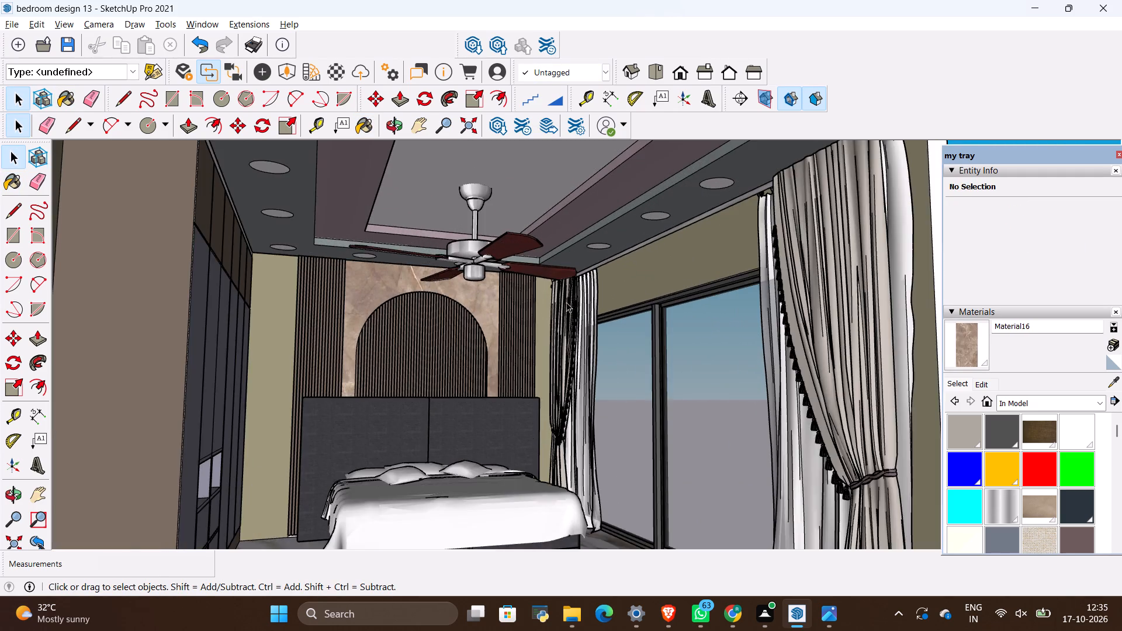
scroll(566, 302, down, 4)
middle_drag(560, 330, 577, 331)
scroll(577, 328, up, 3)
middle_drag(579, 325, 588, 331)
scroll(537, 333, up, 1)
scroll(559, 320, down, 5)
middle_drag(593, 289, 572, 300)
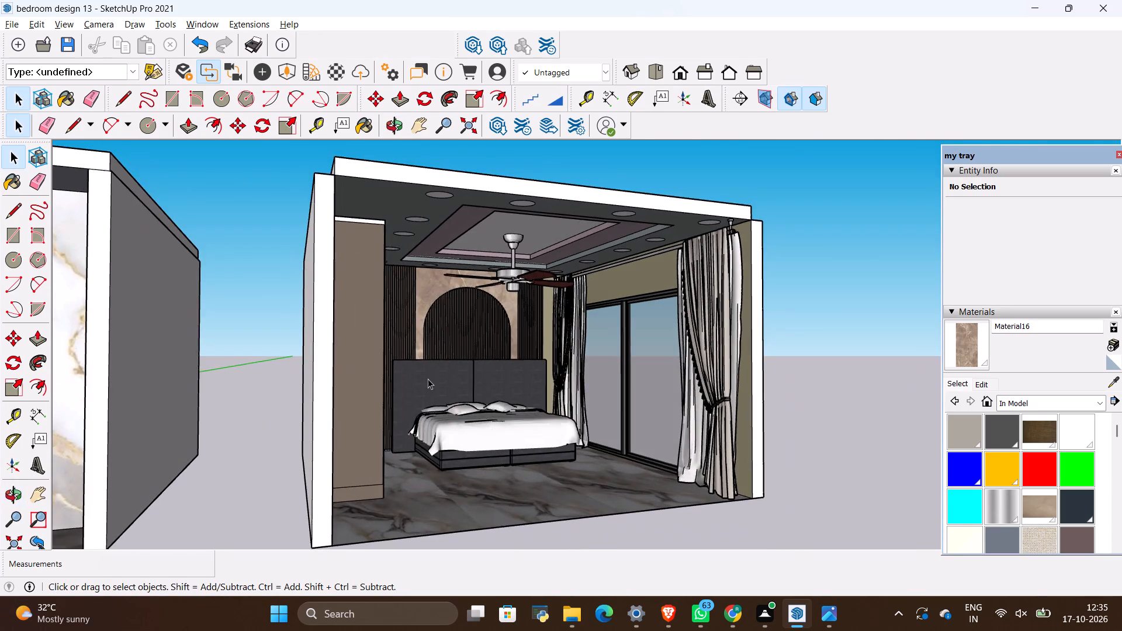
scroll(411, 410, up, 4)
scroll(581, 255, up, 1)
middle_drag(581, 255, 568, 273)
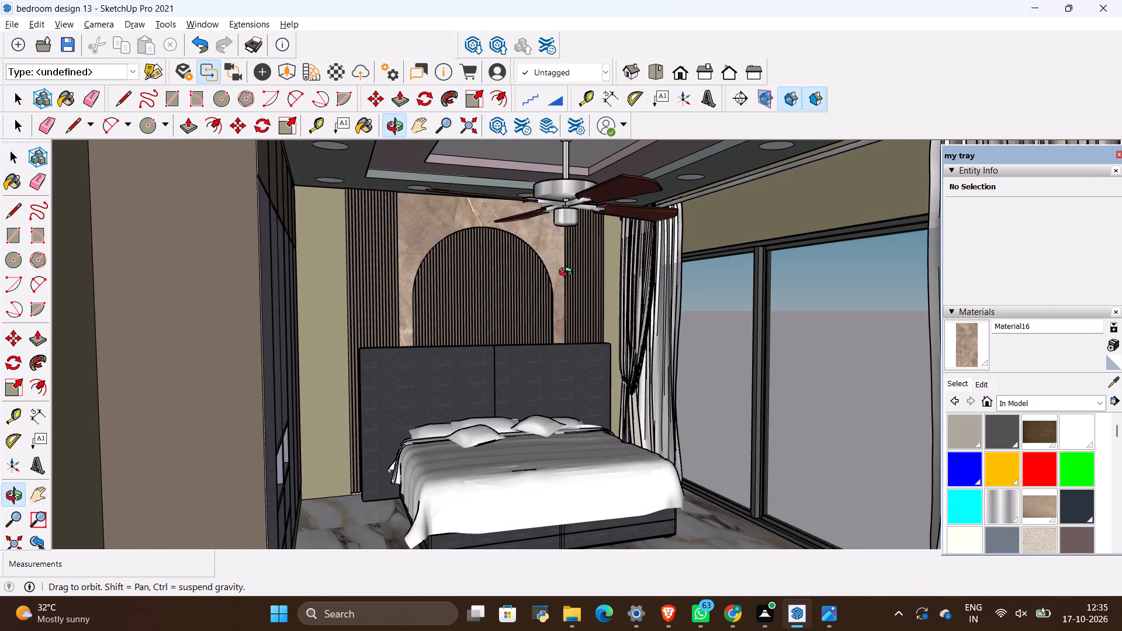
middle_drag(568, 273, 555, 279)
scroll(524, 263, up, 10)
scroll(520, 264, down, 5)
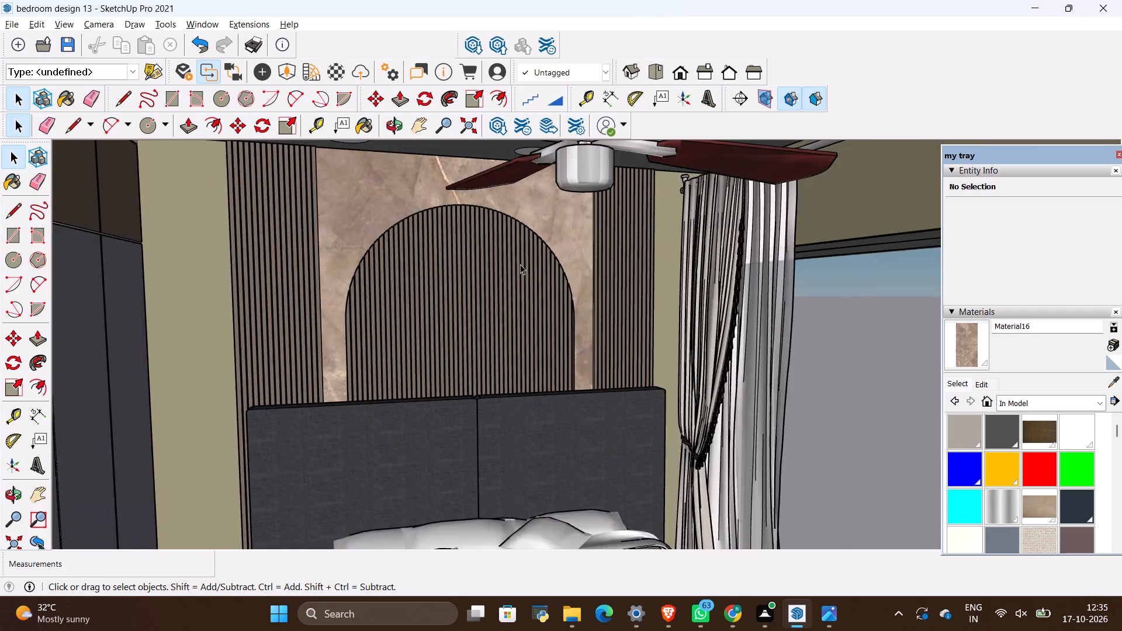
scroll(520, 264, down, 7)
middle_drag(518, 270, 534, 262)
scroll(529, 259, down, 5)
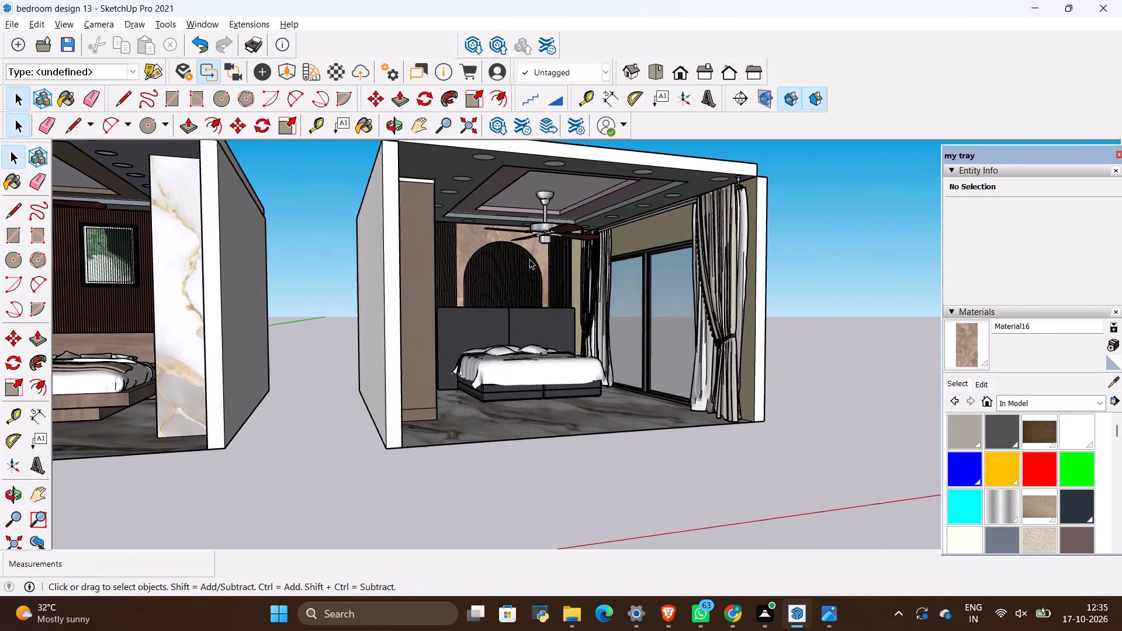
middle_drag(561, 269, 564, 256)
scroll(573, 217, up, 5)
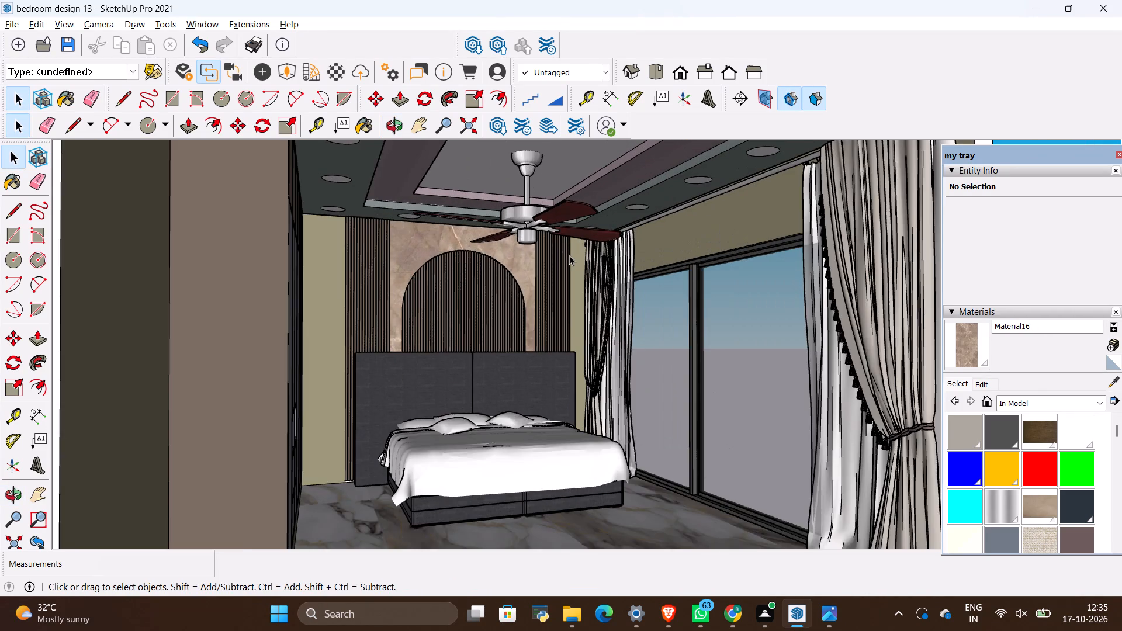
scroll(569, 255, down, 1)
middle_drag(537, 365, 536, 350)
scroll(494, 351, up, 1)
middle_drag(557, 306, 556, 320)
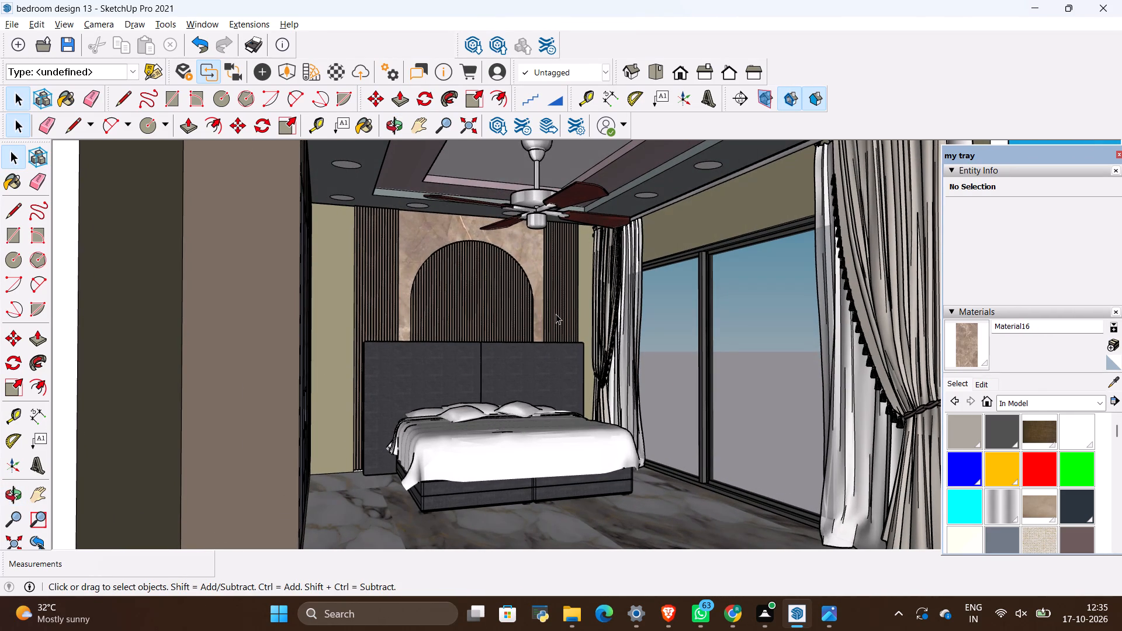
middle_drag(556, 314, 539, 311)
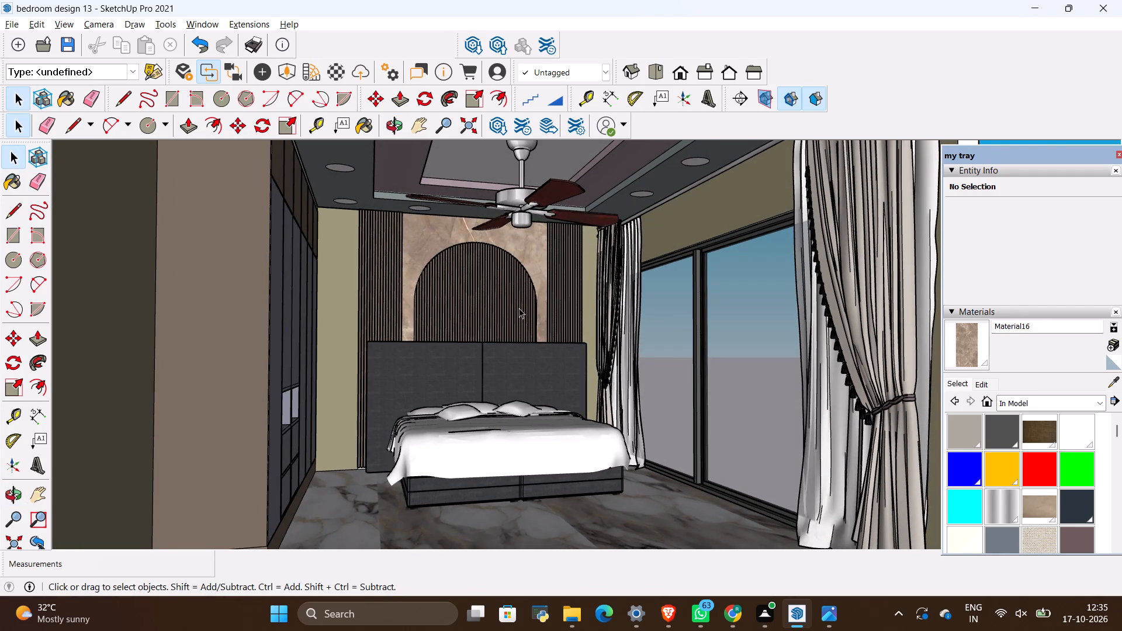
scroll(519, 308, up, 1)
middle_drag(519, 308, 515, 313)
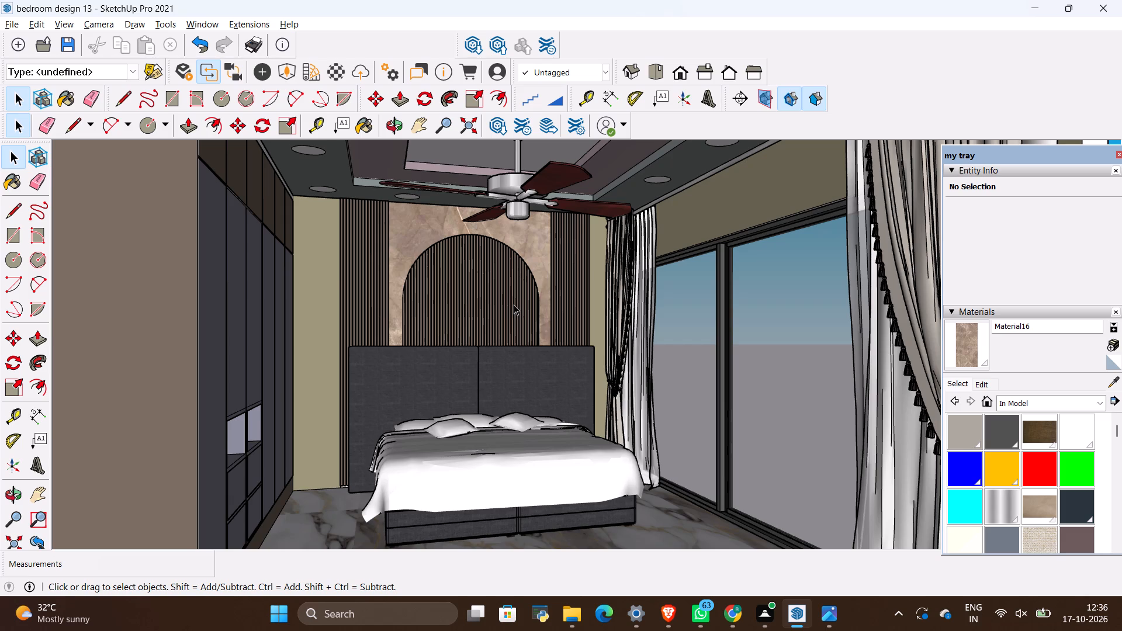
middle_drag(510, 311, 520, 325)
scroll(445, 355, down, 1)
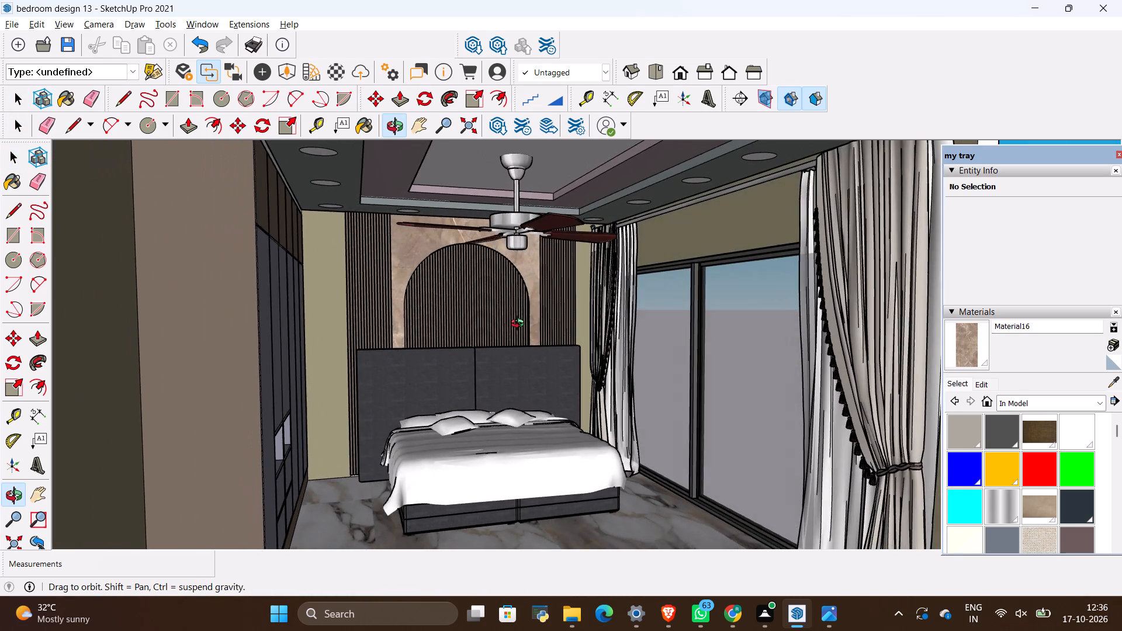
middle_drag(520, 325, 522, 311)
scroll(522, 308, up, 1)
scroll(522, 308, down, 2)
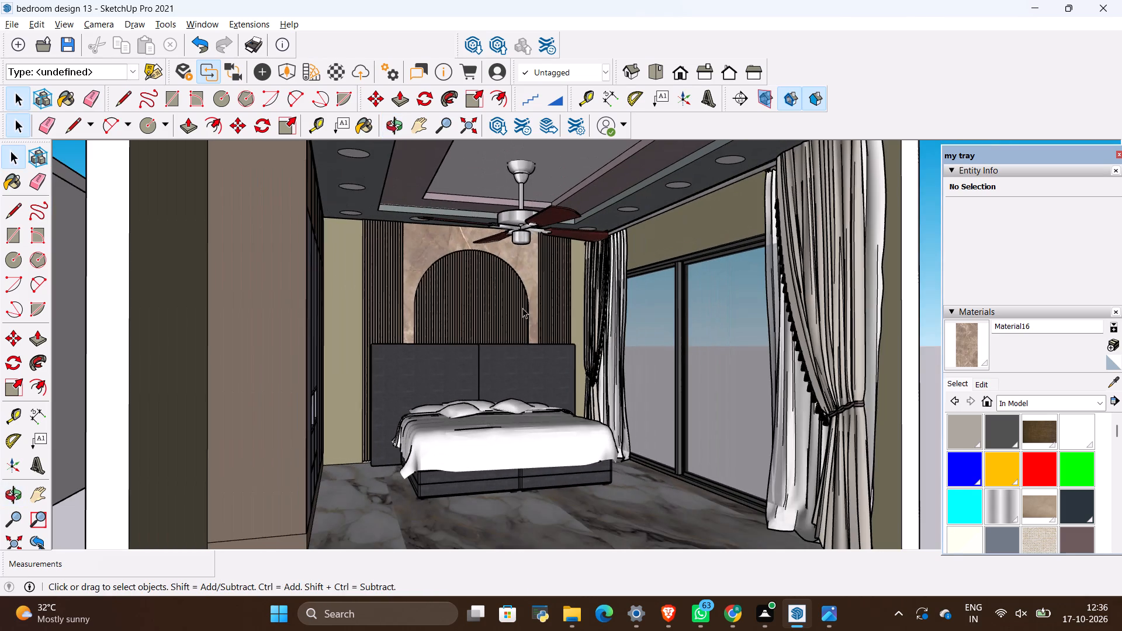
middle_click(522, 308)
scroll(521, 293, up, 1)
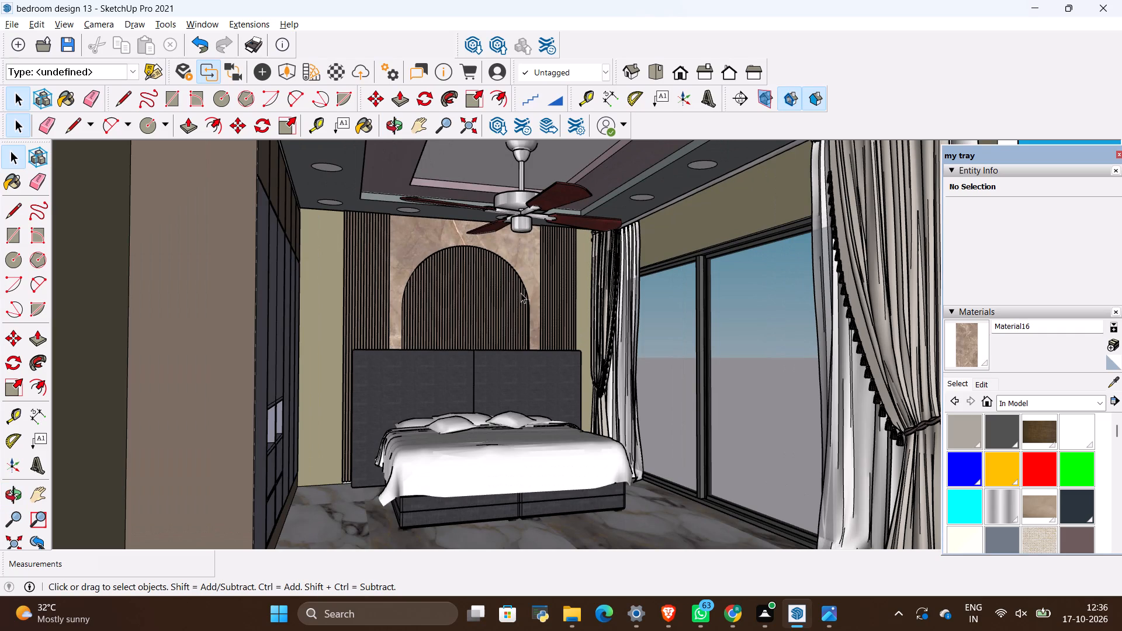
Scale the bed component along the red axis by about 1.29 so it extends further into the room.
click(441, 522)
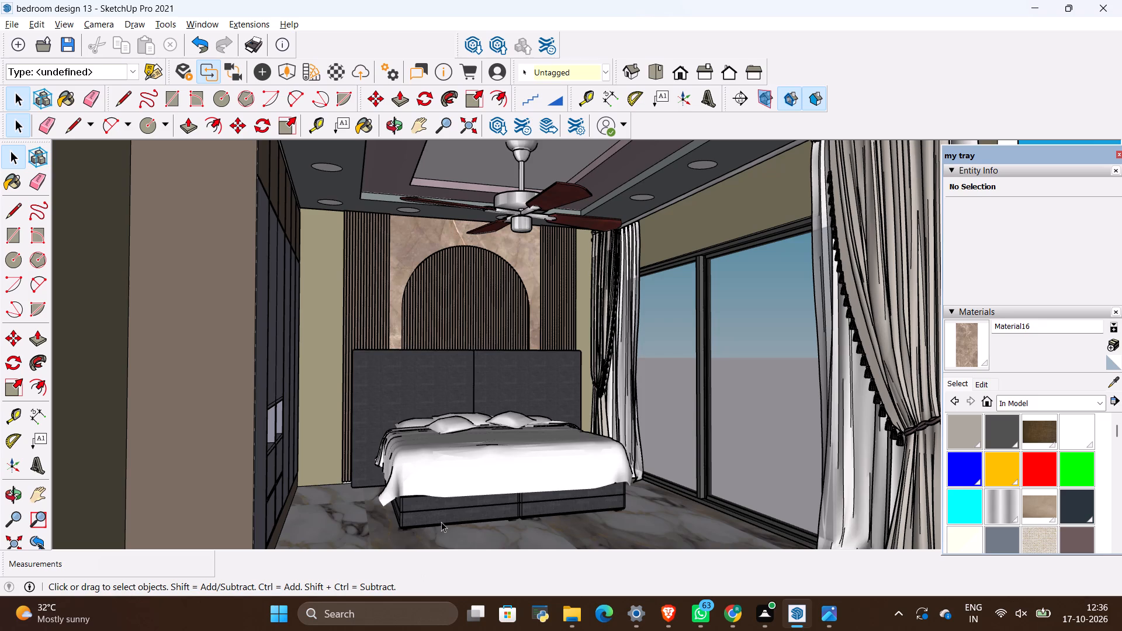
key(s)
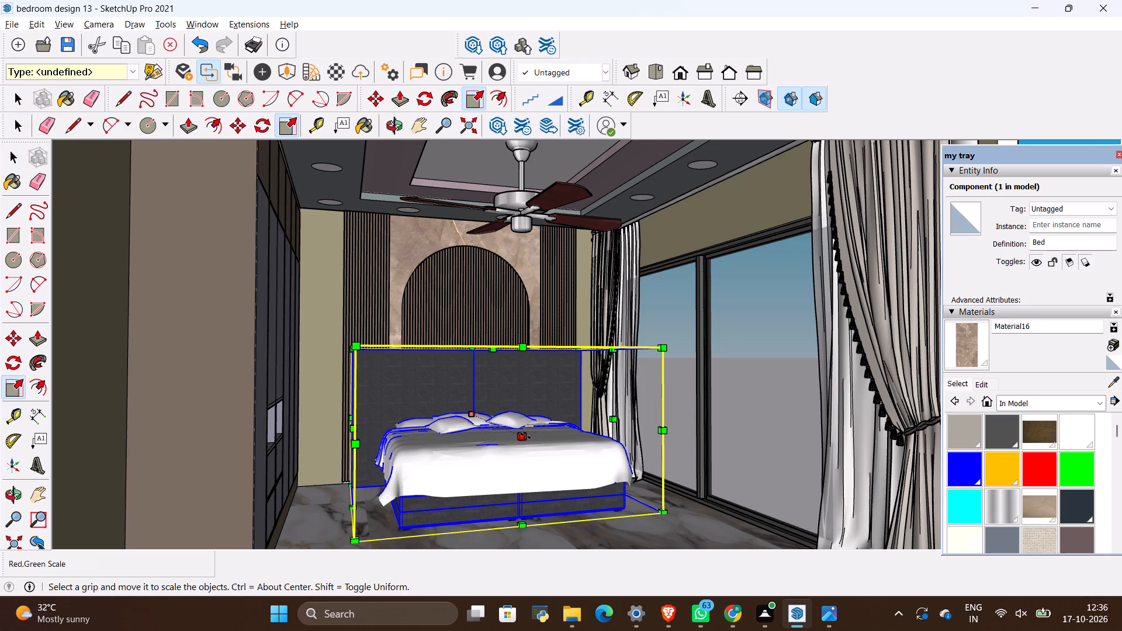
click(526, 436)
click(542, 453)
key(space)
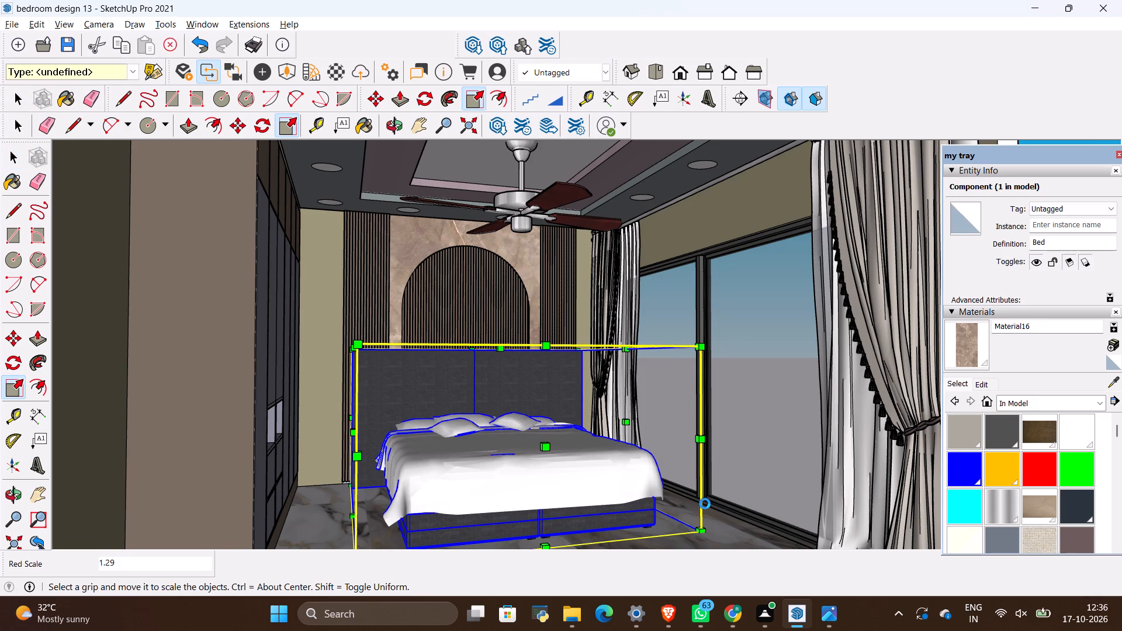
key(space)
click(713, 528)
Examine the lengthened bed's proportions within the bedroom from inside and outside, alongside the neighbouring room.
scroll(703, 493, down, 6)
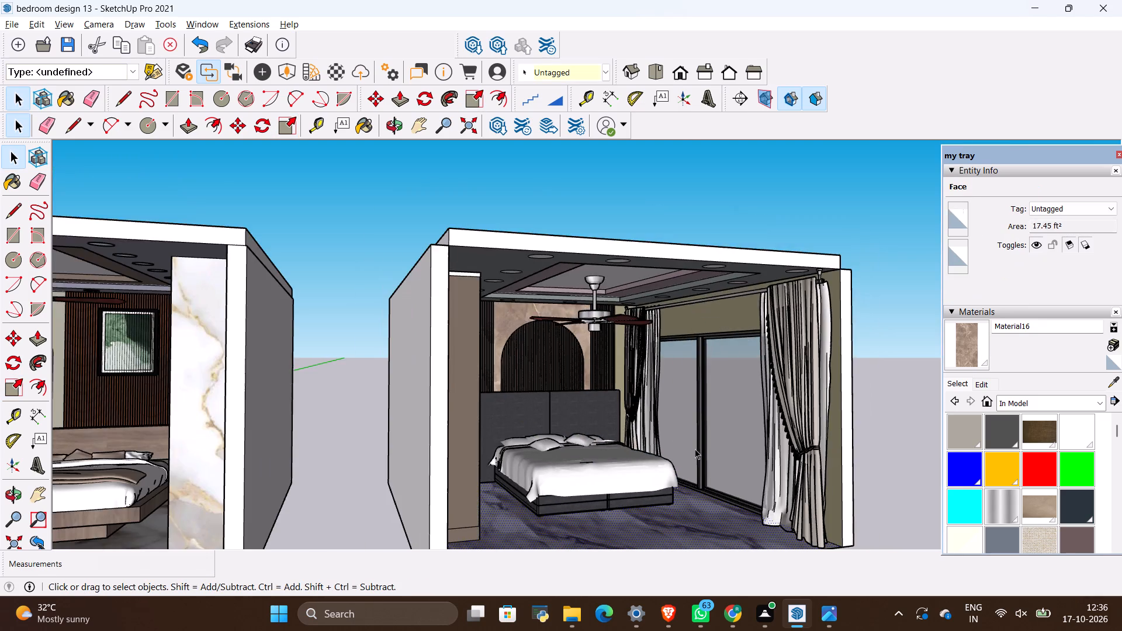
middle_drag(695, 431, 683, 407)
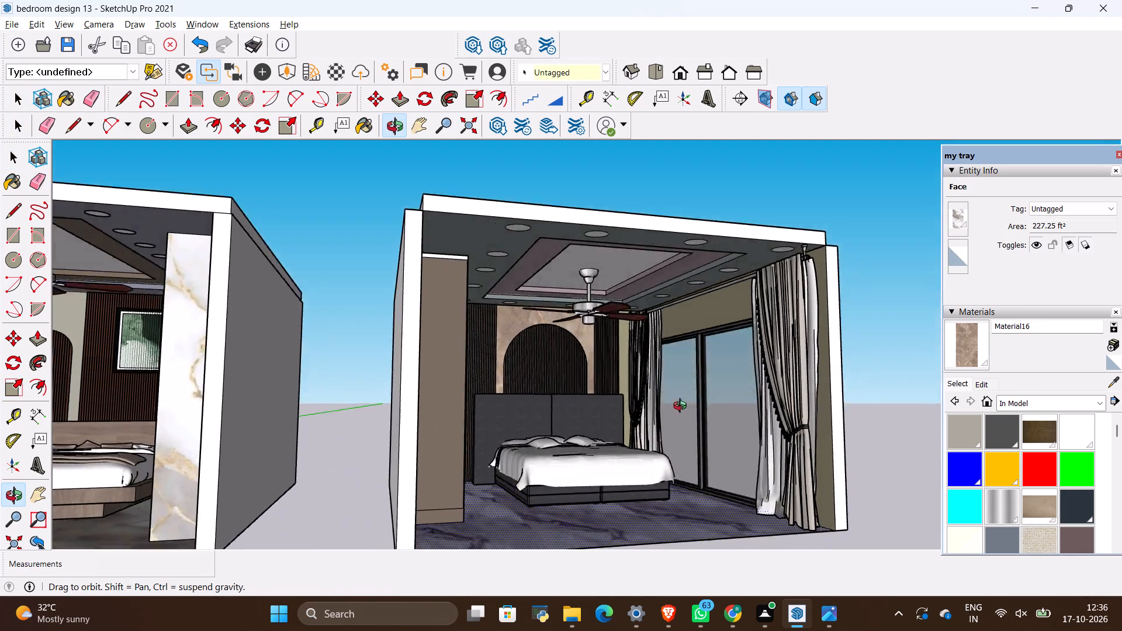
middle_drag(683, 407, 684, 404)
scroll(685, 405, up, 3)
scroll(685, 405, down, 2)
middle_drag(680, 410, 702, 400)
scroll(690, 391, up, 1)
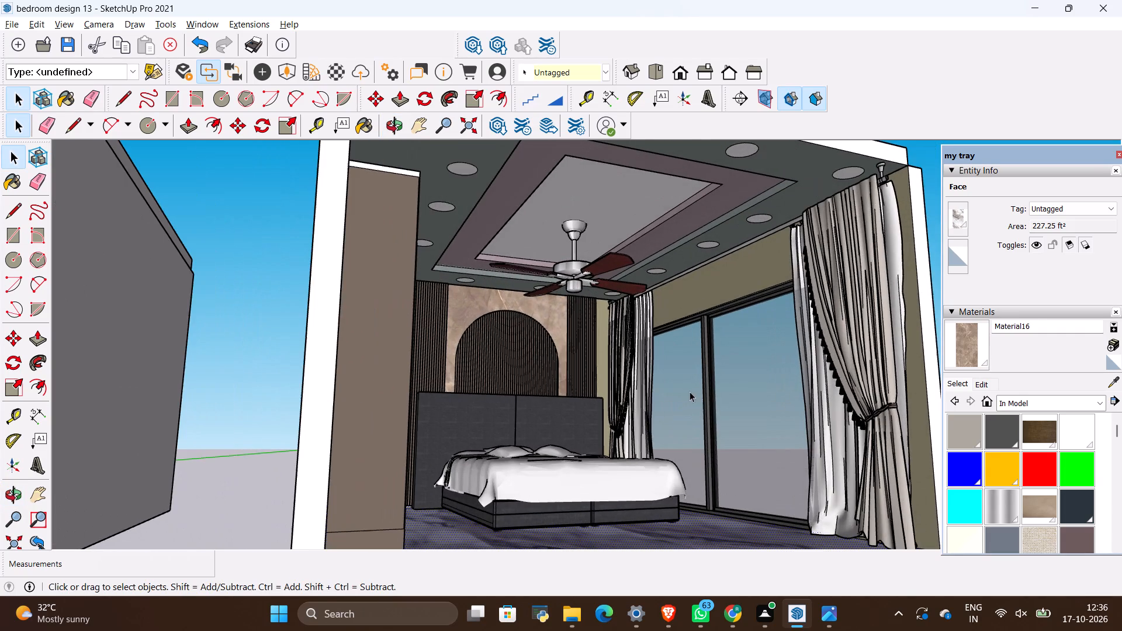
scroll(677, 390, up, 2)
middle_drag(677, 390, 676, 390)
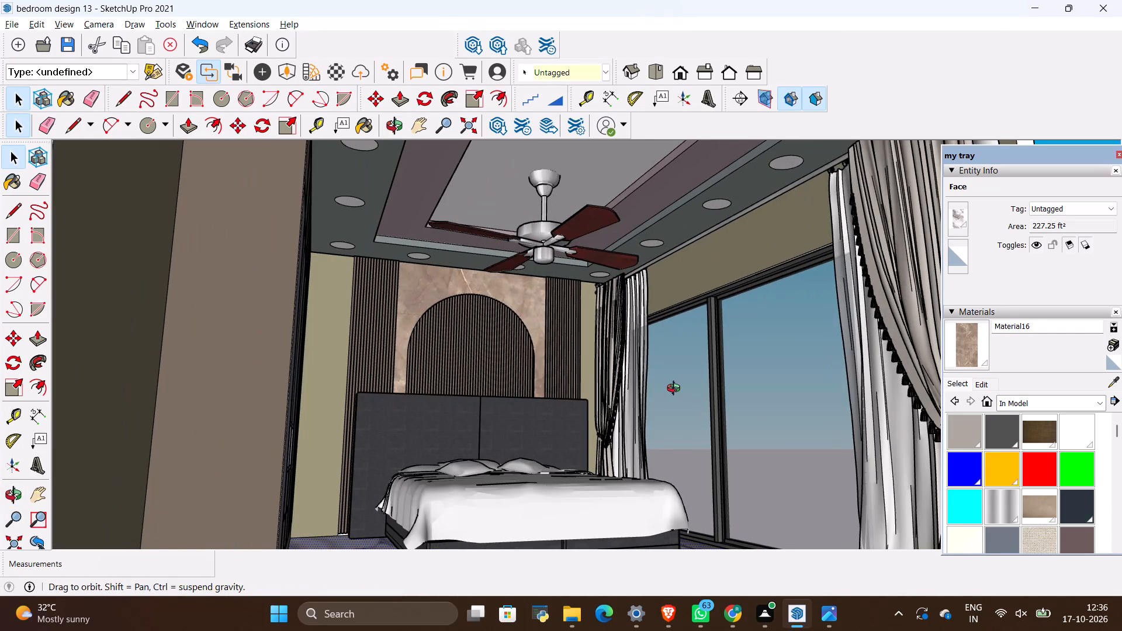
middle_drag(676, 390, 673, 400)
shift+middle_drag(673, 399, 671, 398)
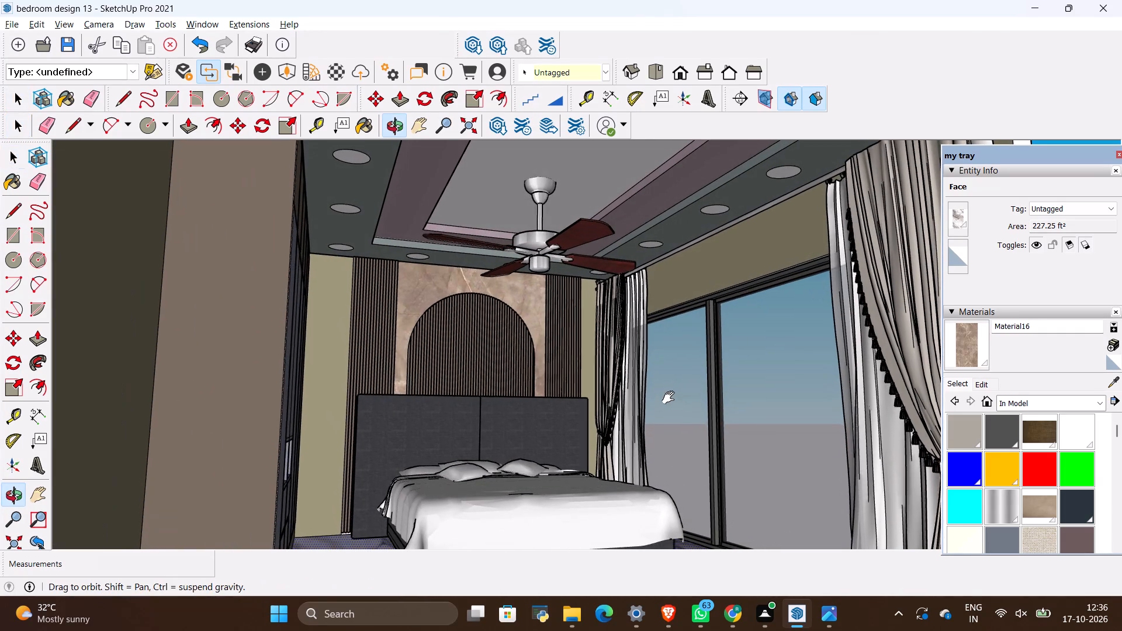
shift+middle_drag(671, 398, 665, 375)
middle_click(664, 375)
scroll(662, 376, down, 1)
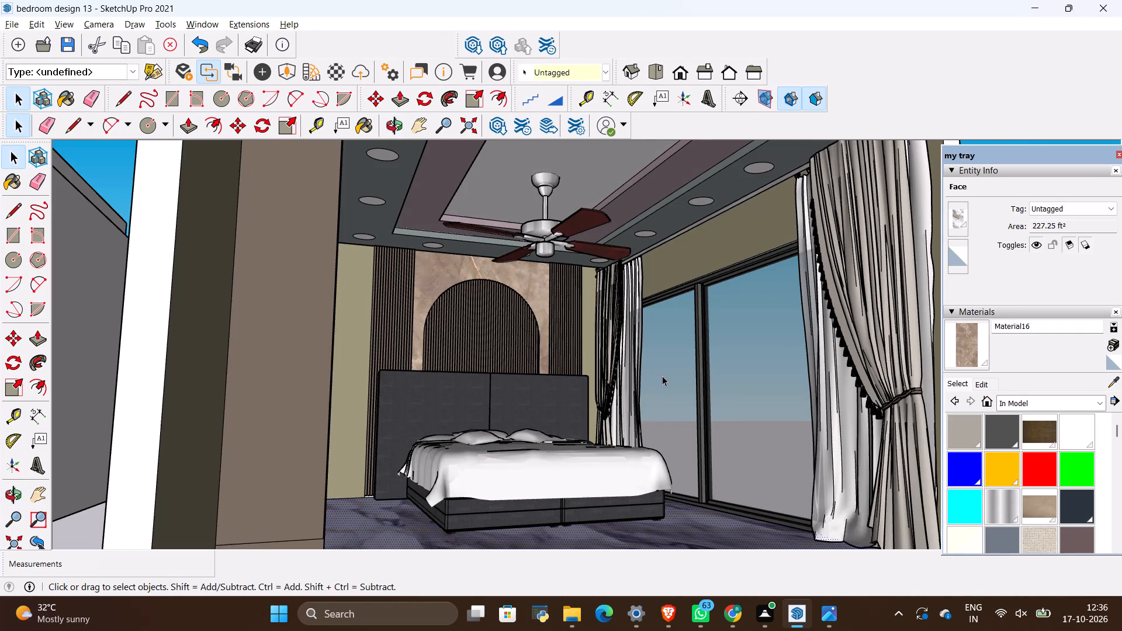
middle_drag(661, 376, 651, 382)
scroll(649, 374, up, 1)
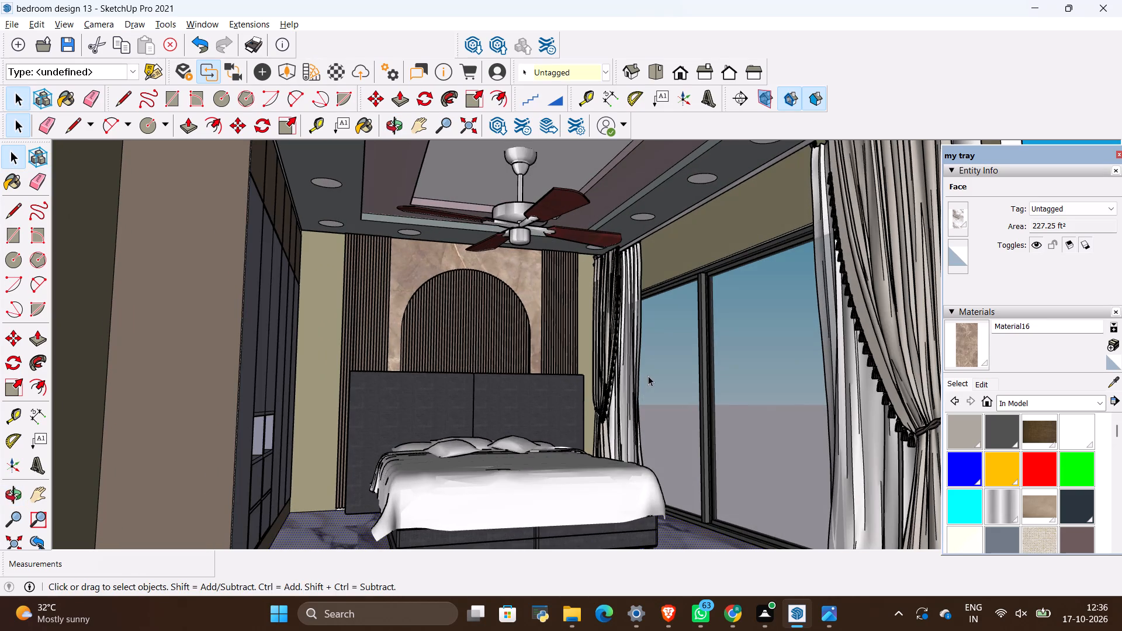
key(space)
click(910, 118)
scroll(621, 252, down, 9)
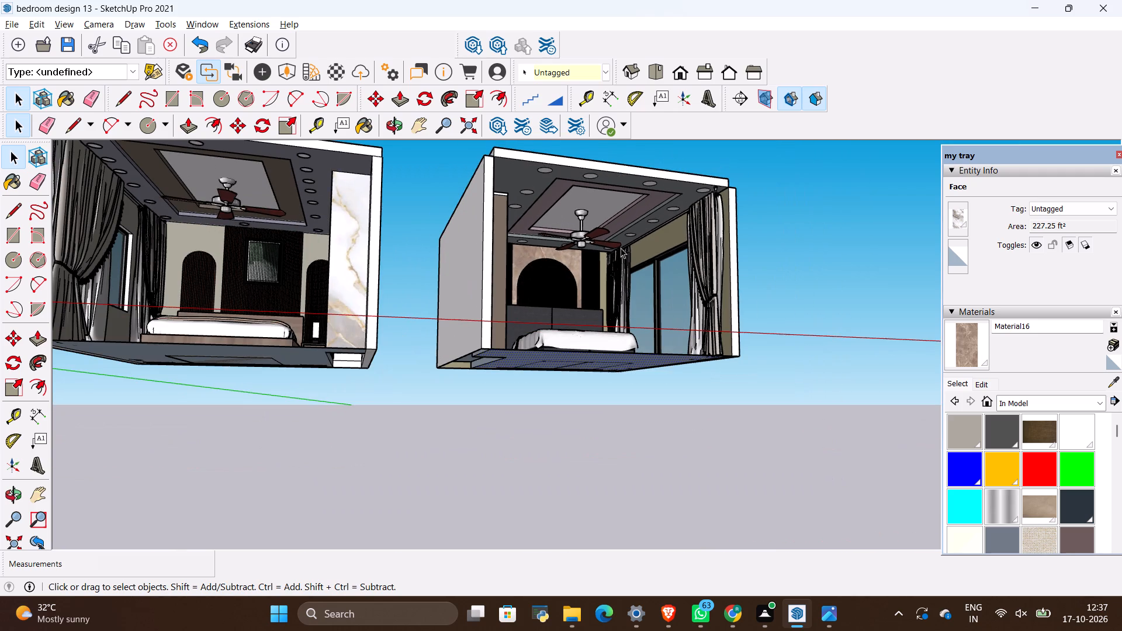
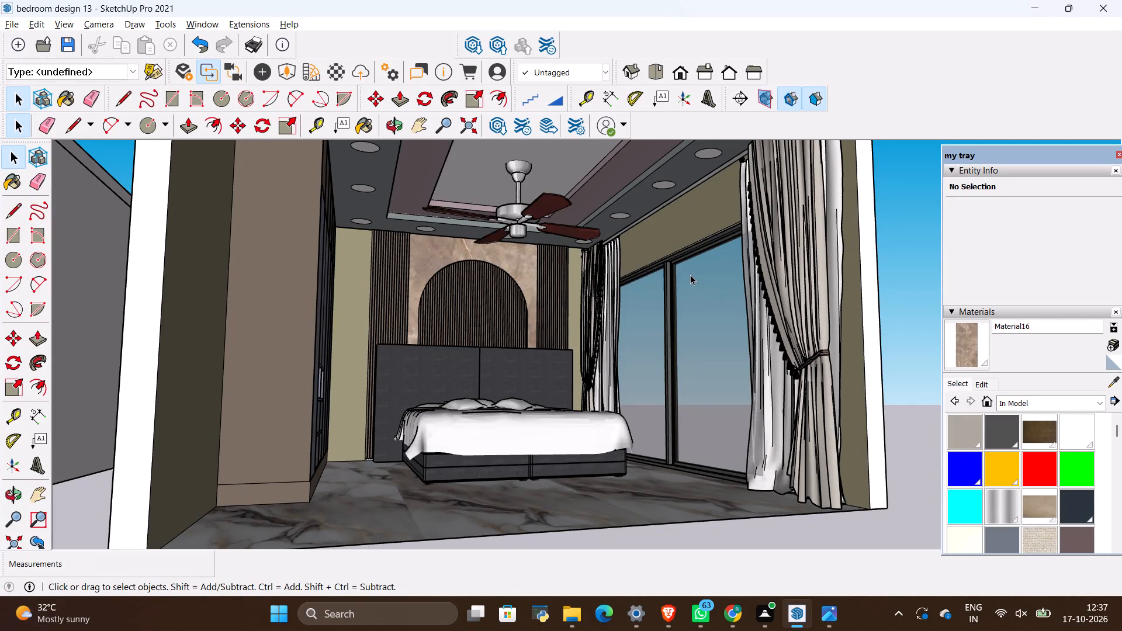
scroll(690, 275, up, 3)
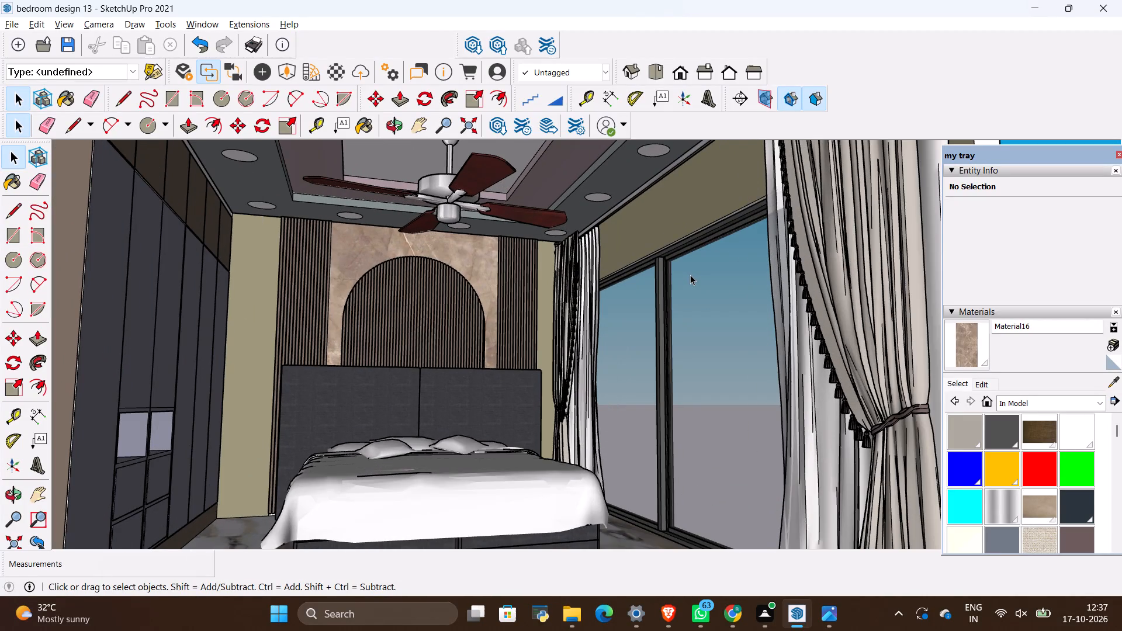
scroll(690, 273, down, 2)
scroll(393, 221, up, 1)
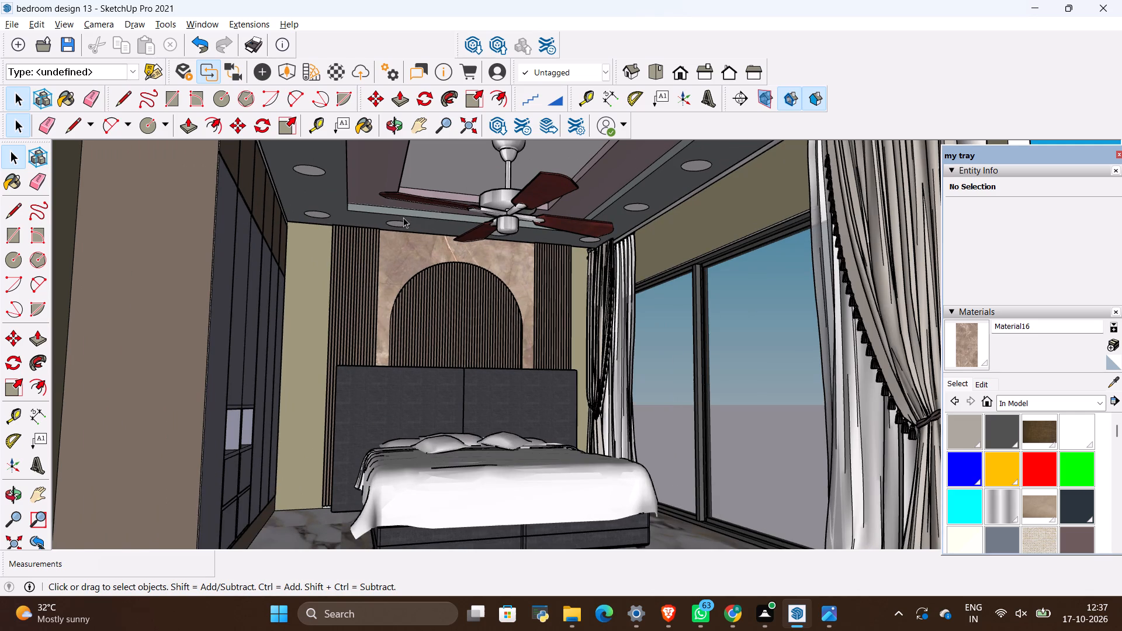
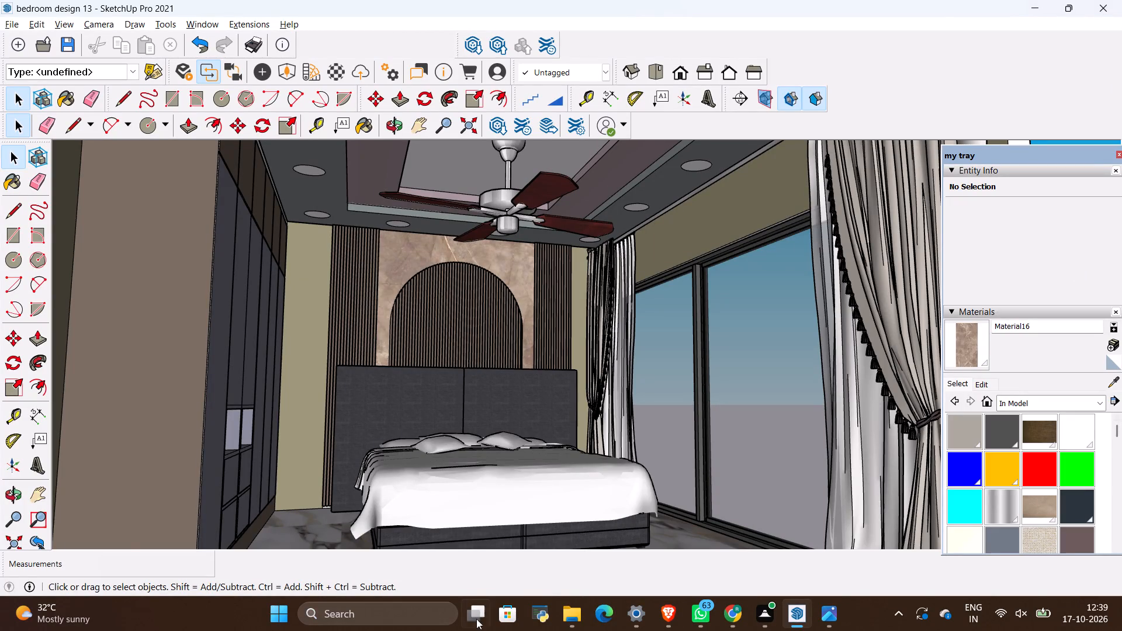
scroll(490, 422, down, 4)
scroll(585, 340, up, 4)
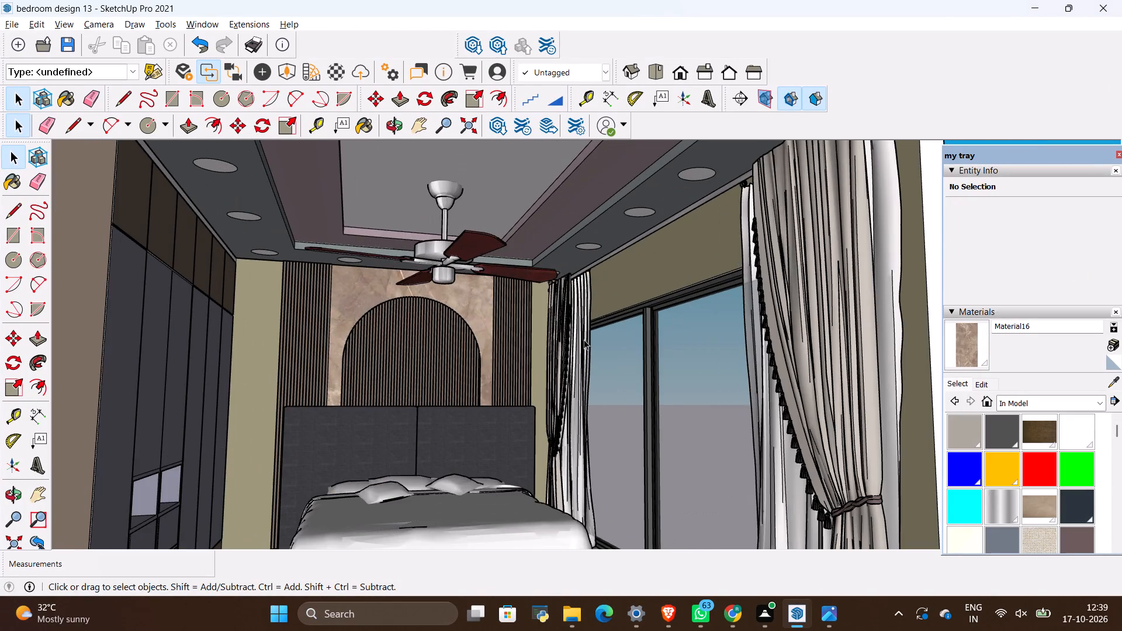
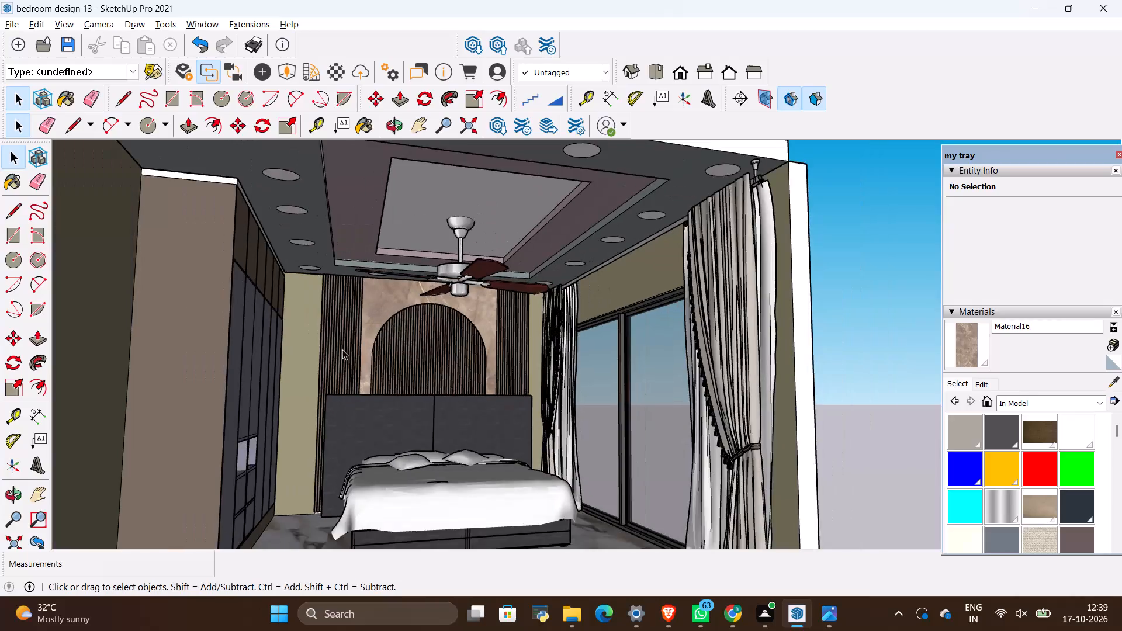
Examine the bedroom interior from several angles, focusing on the marble headboard wall with its fluted arch, the bed and the ceiling.
scroll(342, 349, up, 3)
scroll(400, 342, down, 3)
middle_drag(402, 346, 438, 355)
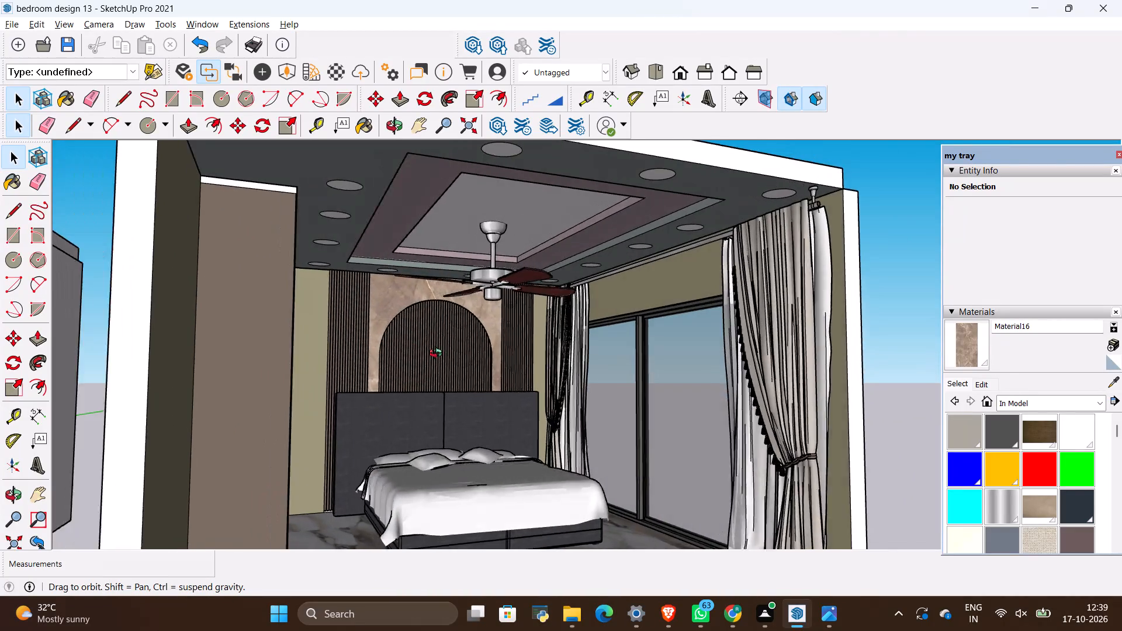
middle_drag(438, 355, 421, 332)
scroll(435, 291, down, 2)
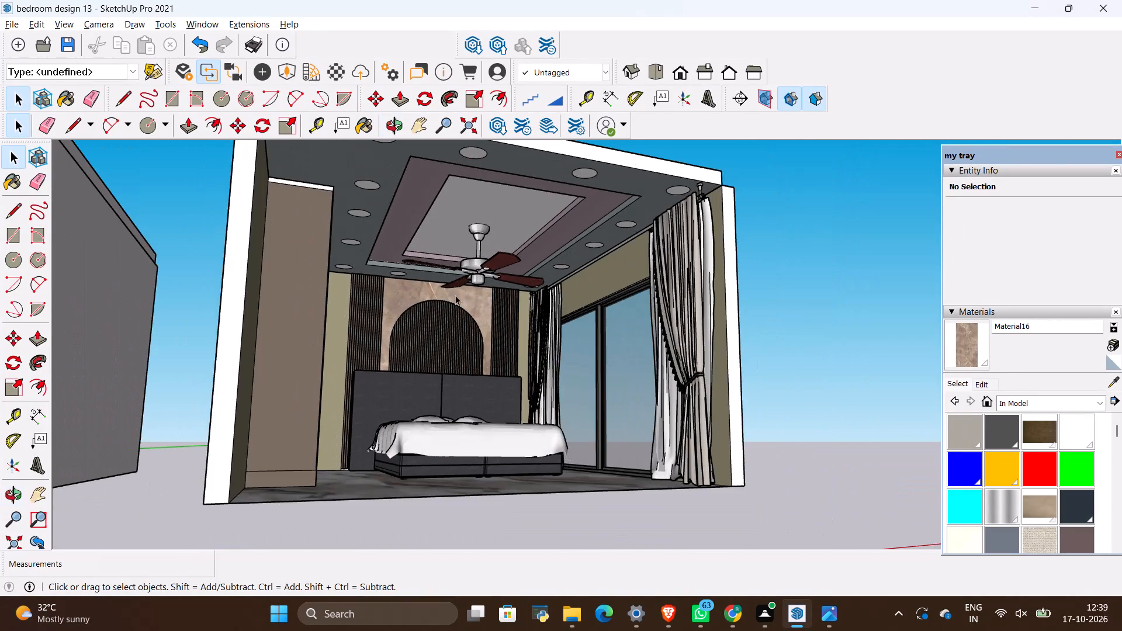
middle_drag(455, 295, 469, 308)
scroll(467, 355, up, 3)
middle_drag(468, 346, 465, 343)
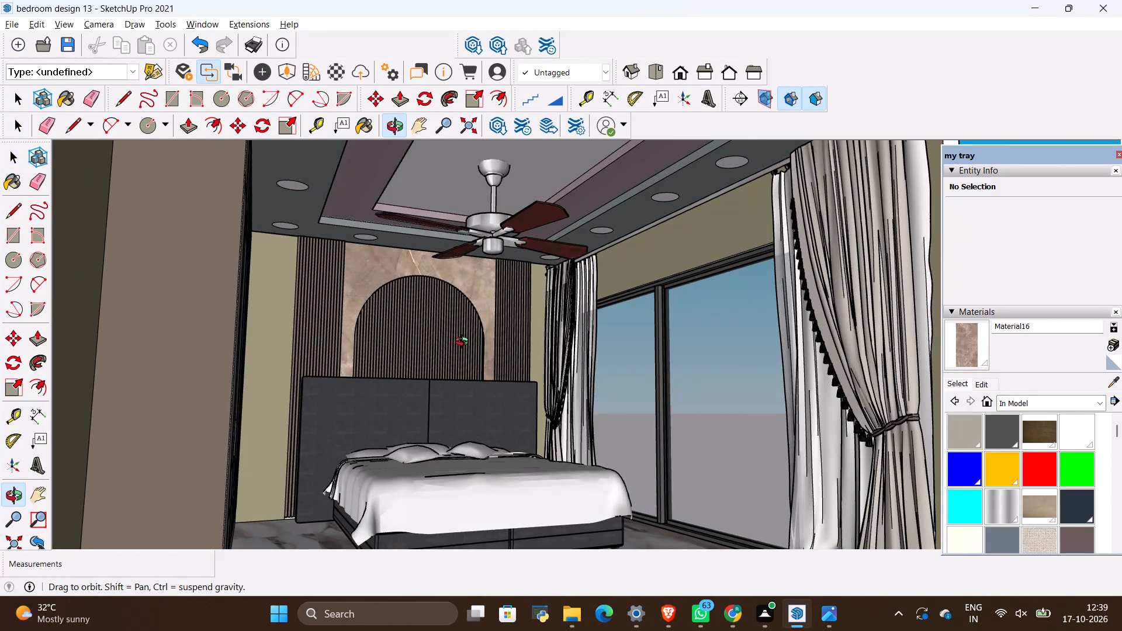
middle_drag(465, 343, 457, 339)
scroll(398, 329, up, 1)
middle_drag(458, 303, 476, 268)
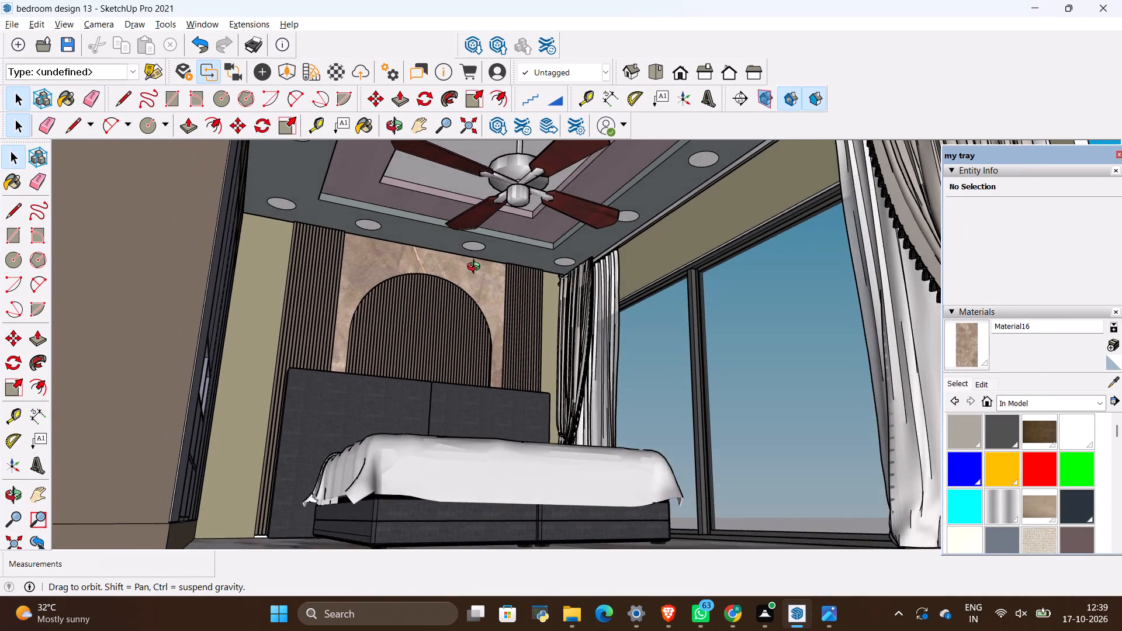
middle_drag(476, 268, 451, 297)
scroll(467, 276, down, 3)
scroll(335, 314, up, 2)
middle_drag(445, 314, 431, 315)
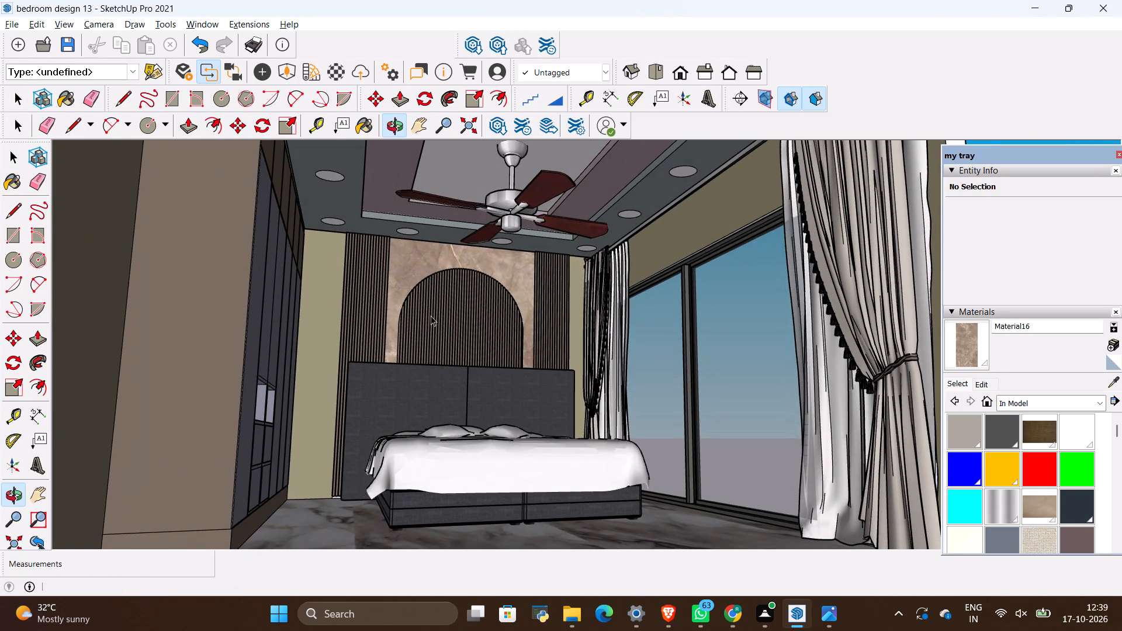
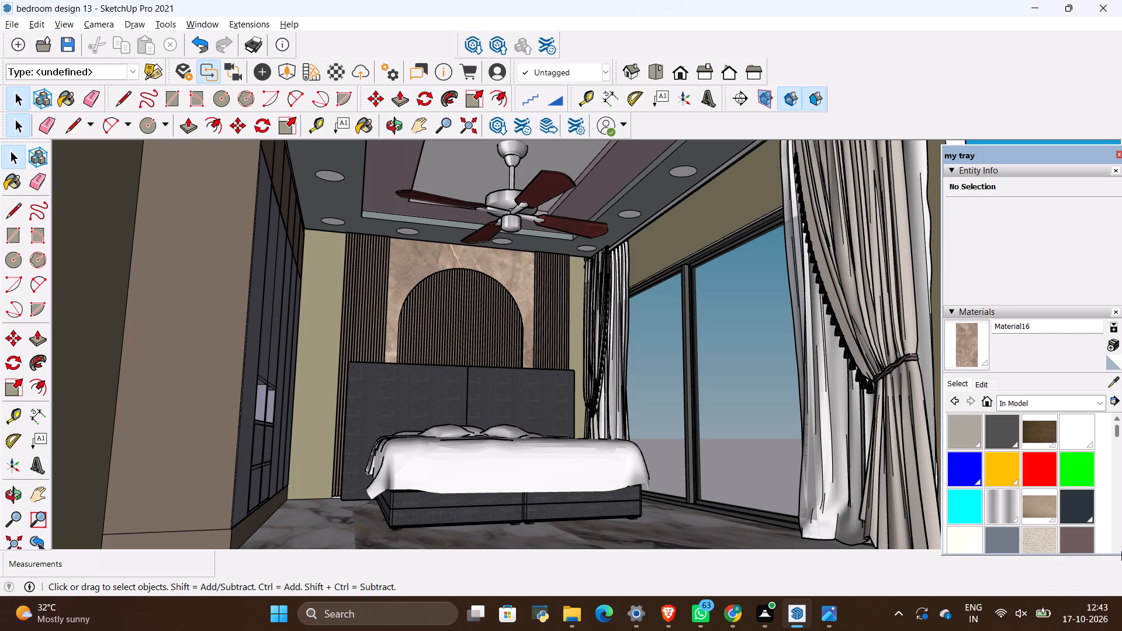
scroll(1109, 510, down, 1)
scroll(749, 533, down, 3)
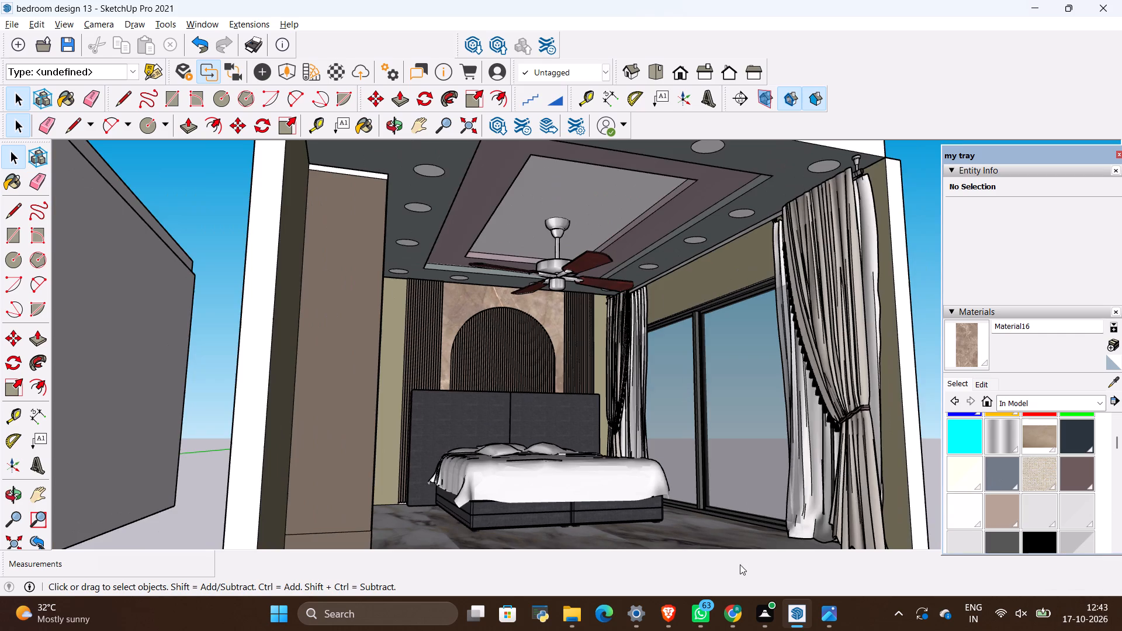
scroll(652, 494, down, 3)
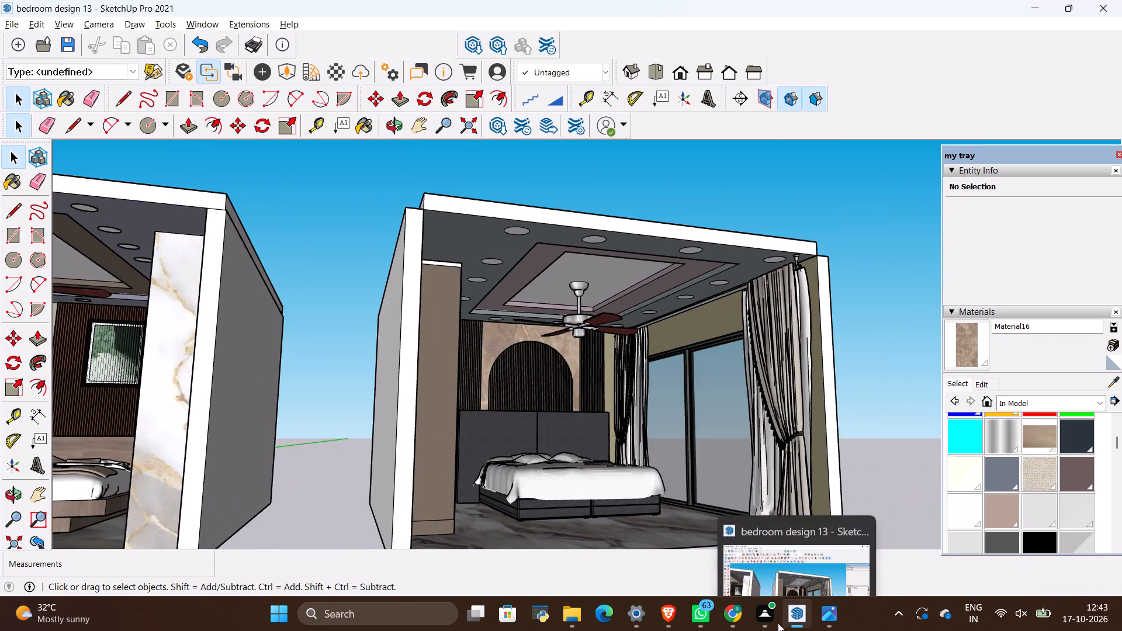
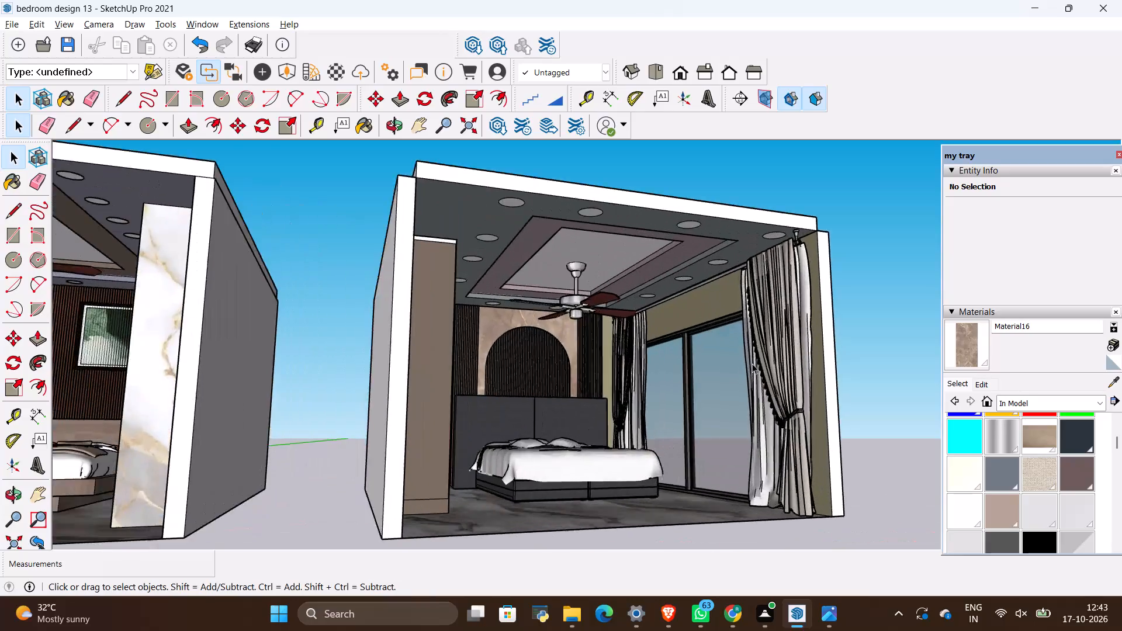
Examine both bedroom models, focusing on the wardrobe, bed and arched headboard wall of the room with the dark headboard.
scroll(752, 363, down, 4)
middle_drag(782, 294, 636, 345)
scroll(668, 282, down, 5)
middle_drag(643, 323, 722, 266)
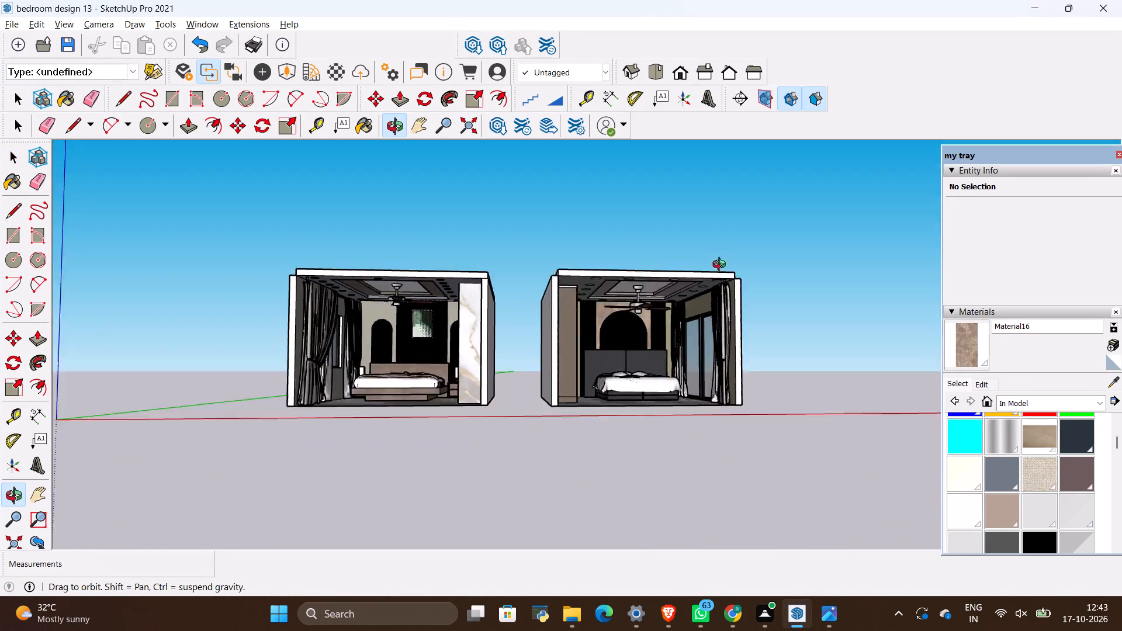
middle_drag(722, 266, 721, 257)
scroll(639, 353, up, 11)
scroll(655, 316, down, 4)
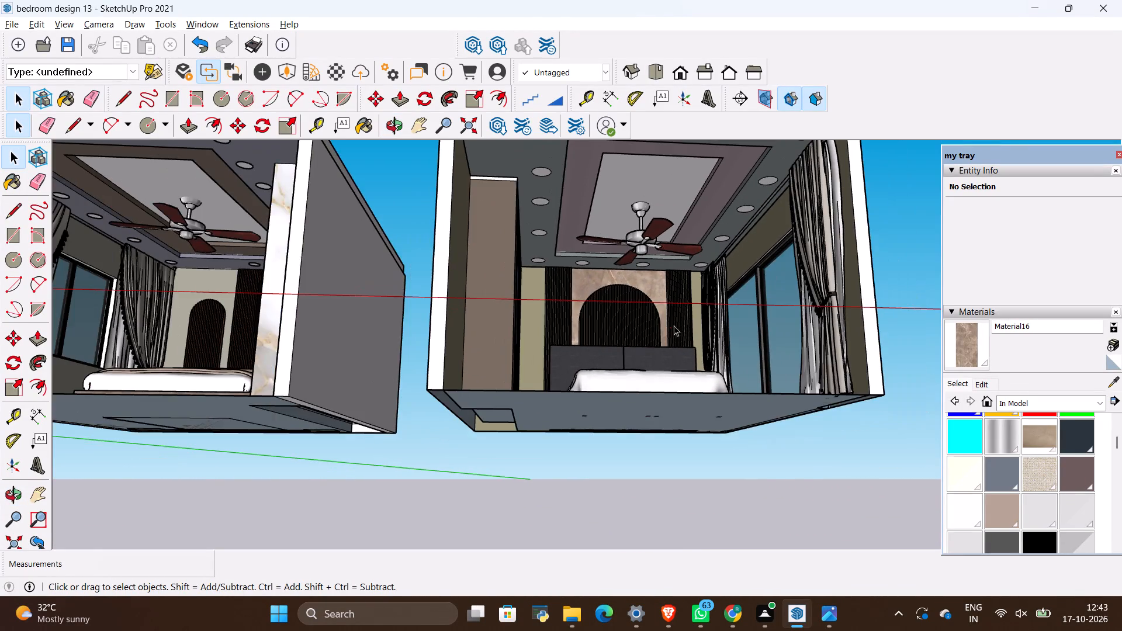
middle_drag(674, 325, 586, 365)
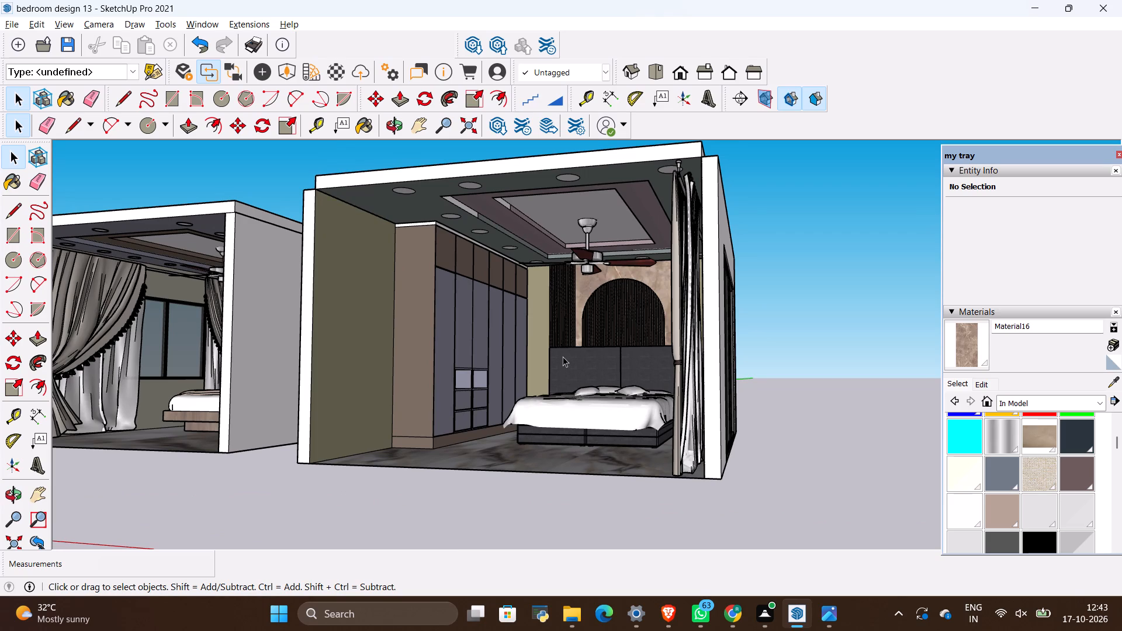
scroll(560, 354, up, 7)
middle_drag(539, 331, 579, 328)
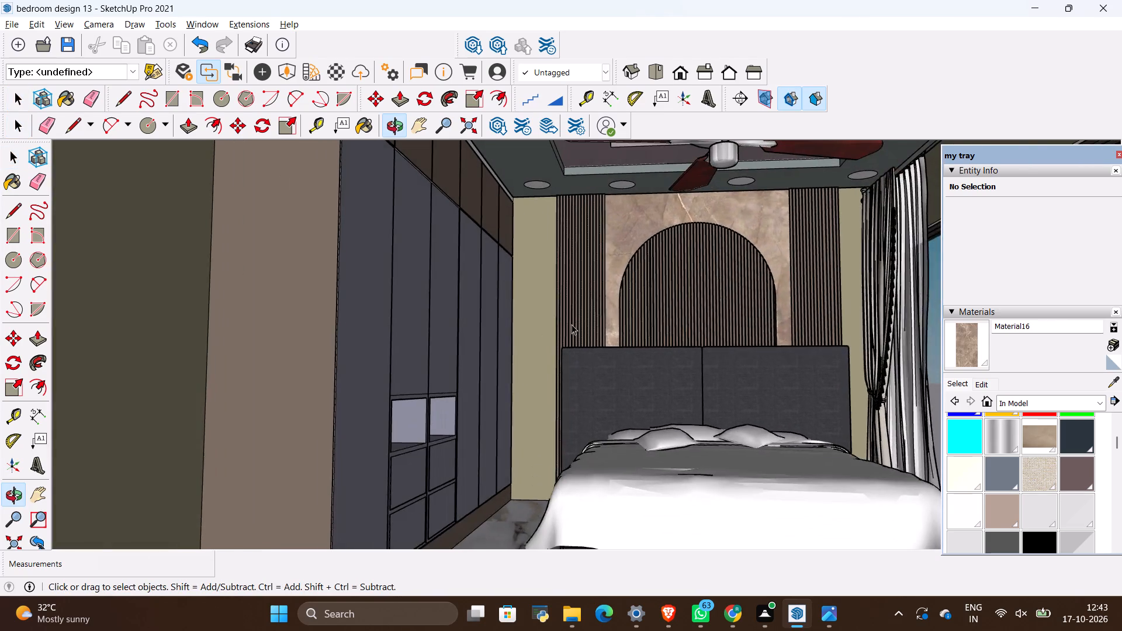
scroll(572, 324, down, 4)
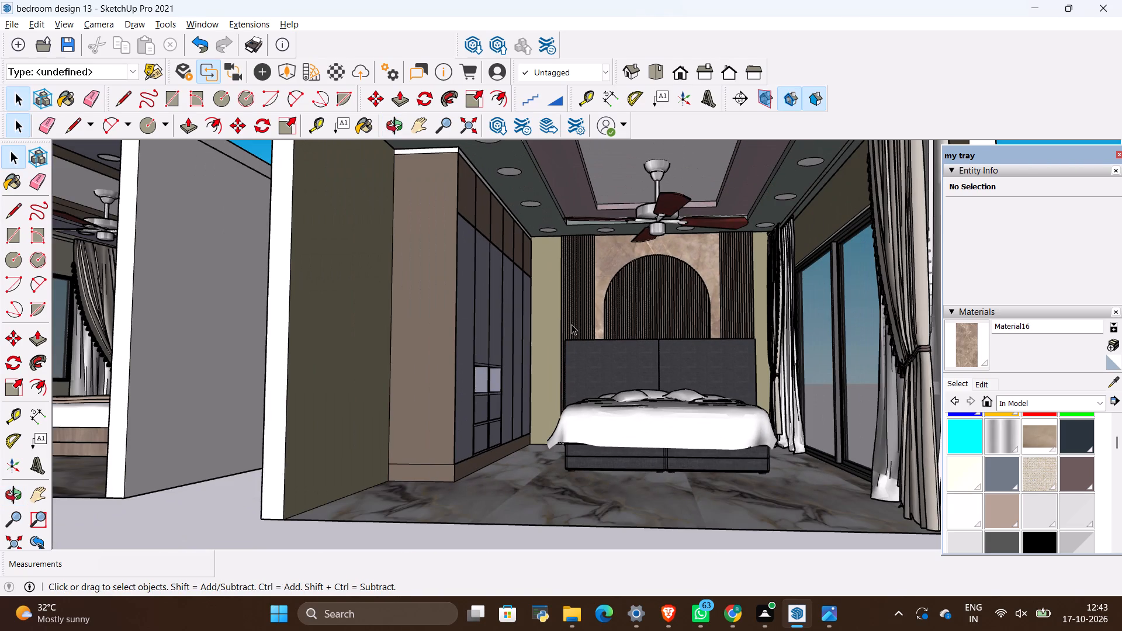
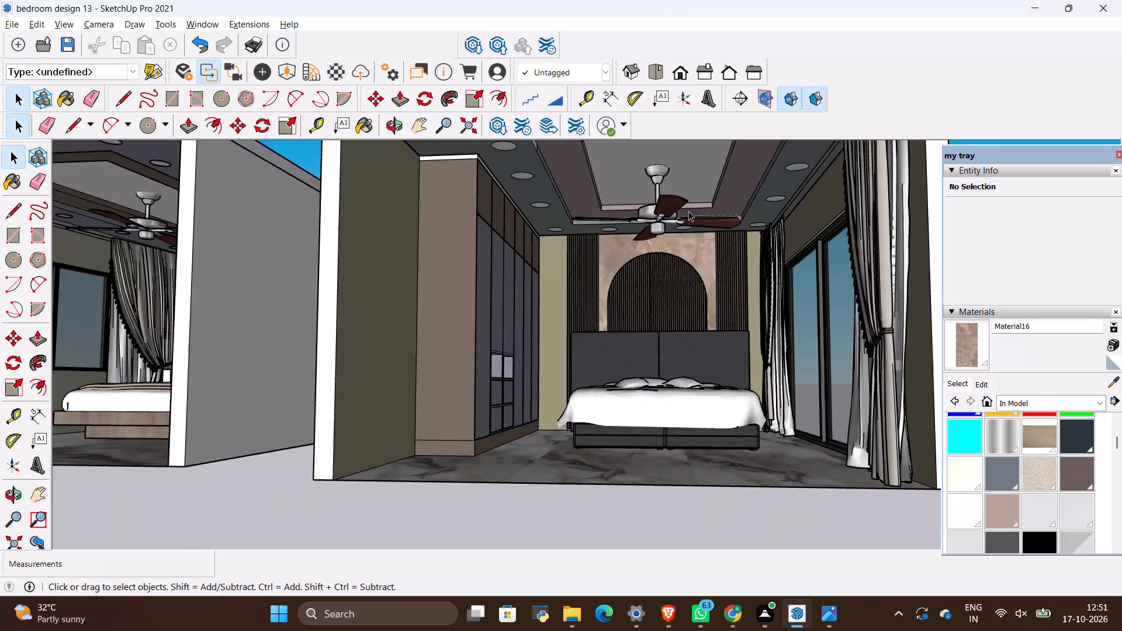
Review the dark-headboard bedroom from the open side, examining its wardrobe, bed, arched headboard wall, ceiling and curtained window.
scroll(275, 252, up, 4)
scroll(224, 262, down, 6)
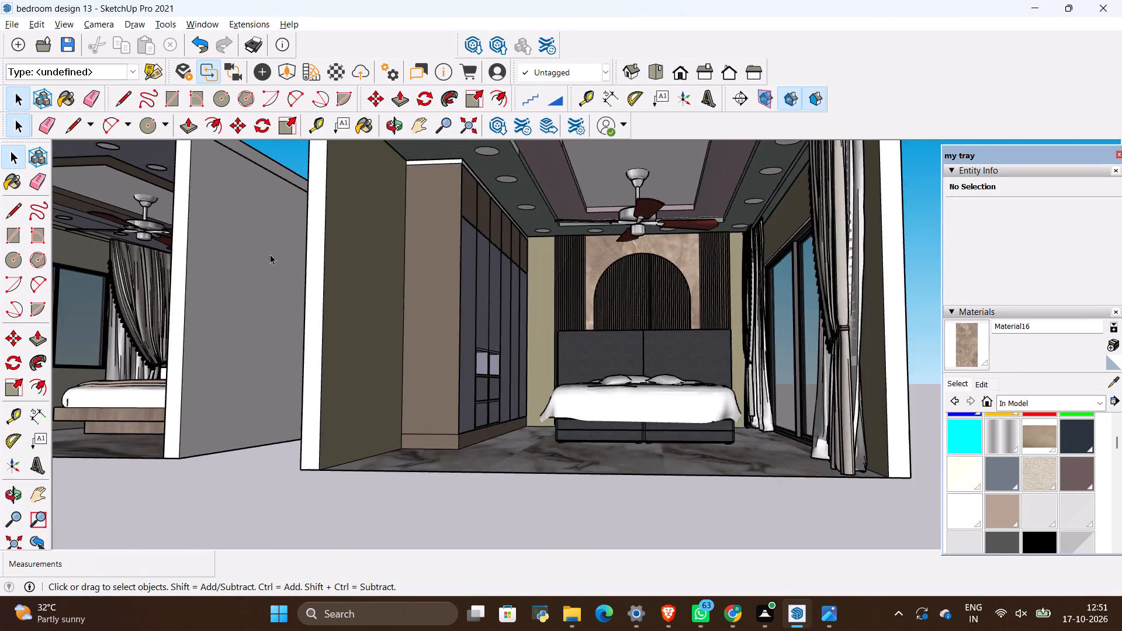
scroll(270, 254, down, 6)
middle_drag(362, 261, 380, 256)
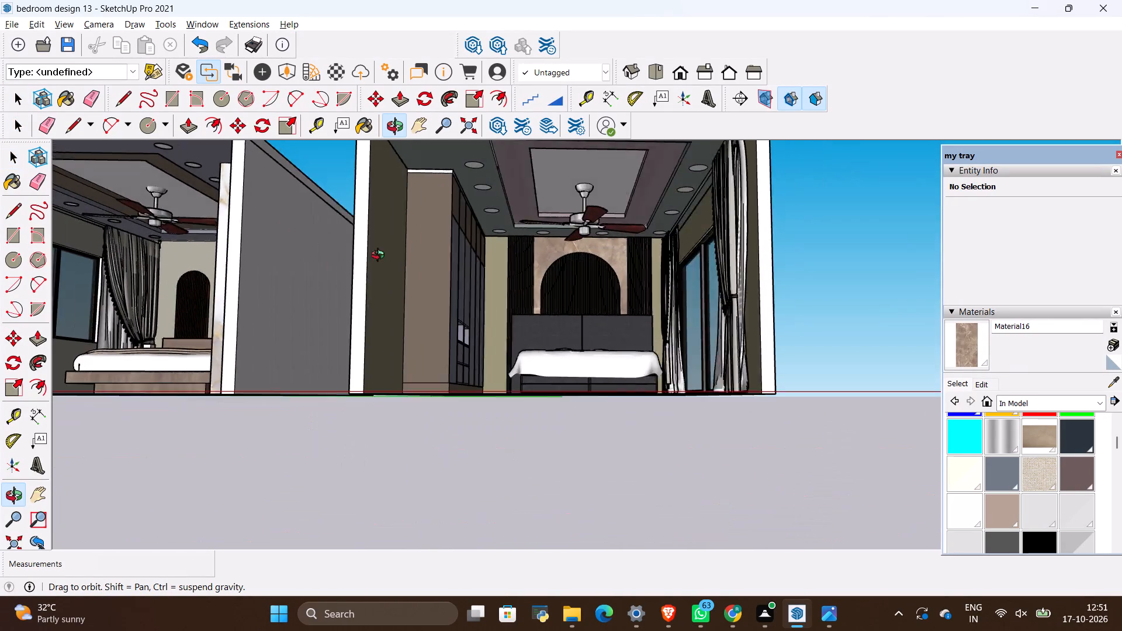
middle_drag(380, 256, 347, 286)
scroll(448, 307, down, 3)
scroll(446, 302, up, 10)
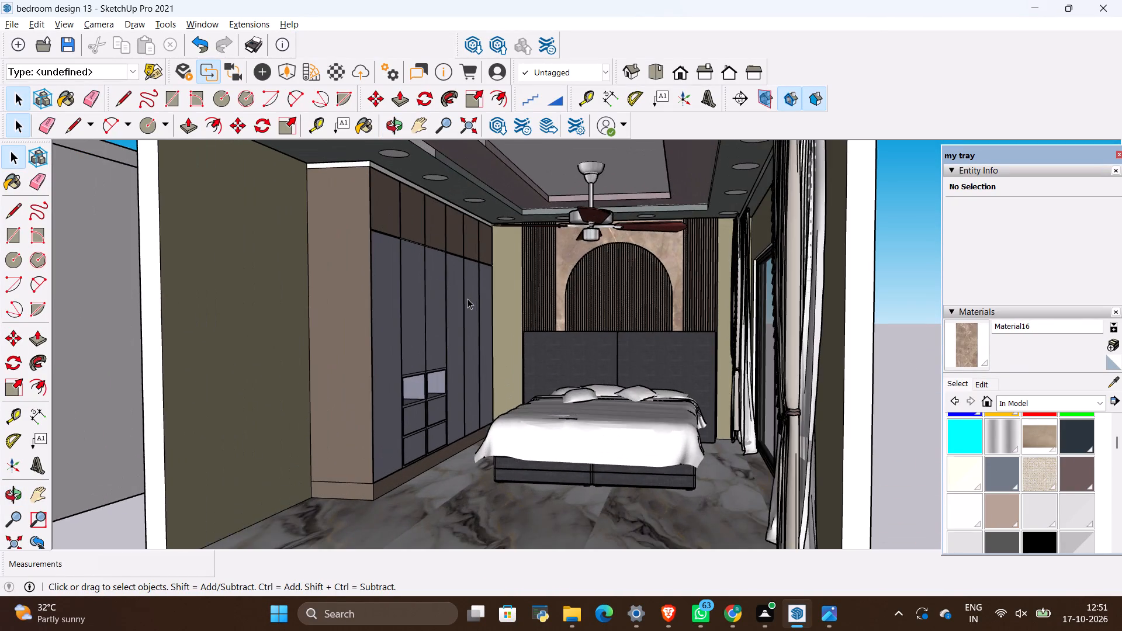
scroll(461, 282, down, 3)
scroll(491, 340, up, 3)
scroll(474, 306, down, 3)
middle_drag(488, 332, 510, 362)
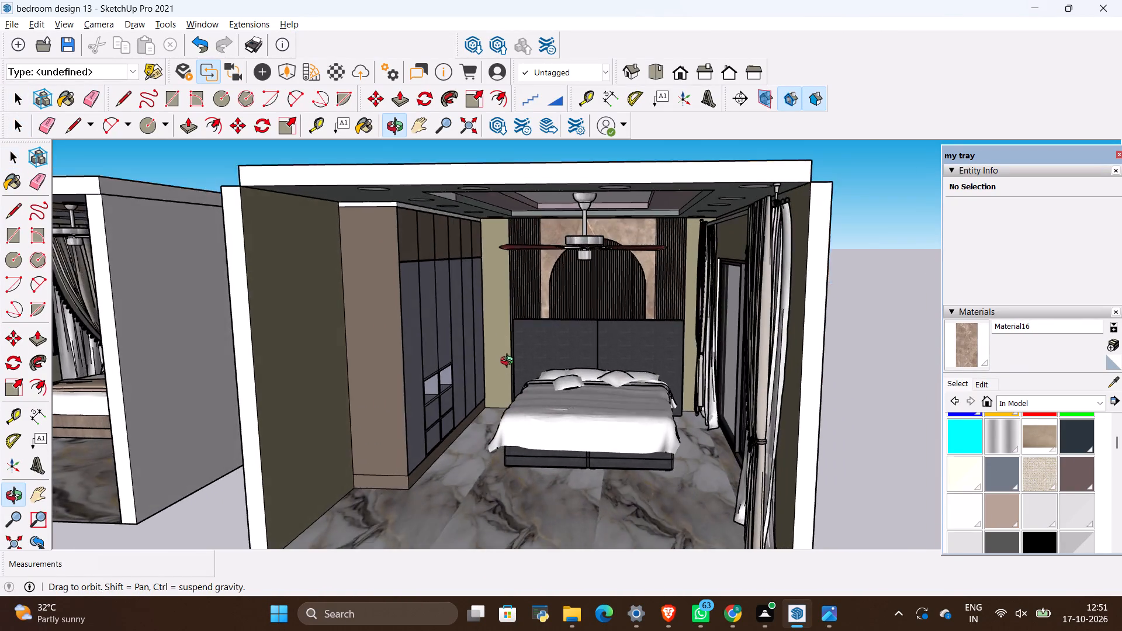
middle_drag(510, 362, 541, 344)
scroll(406, 306, down, 4)
scroll(583, 355, up, 3)
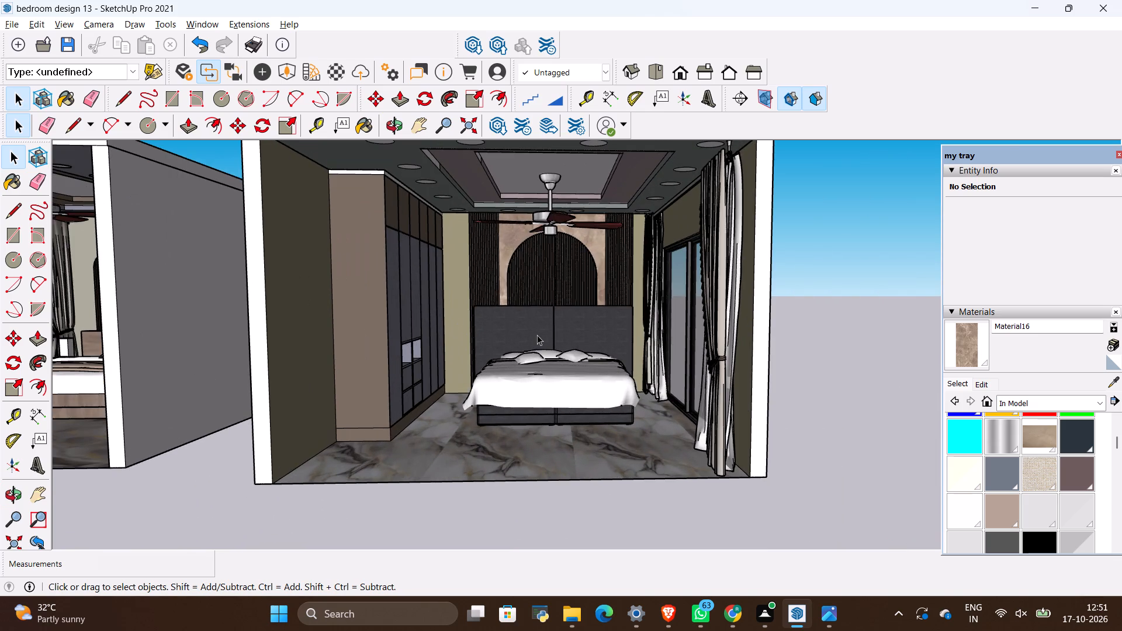
scroll(534, 335, up, 4)
scroll(415, 315, down, 4)
middle_drag(475, 325, 672, 347)
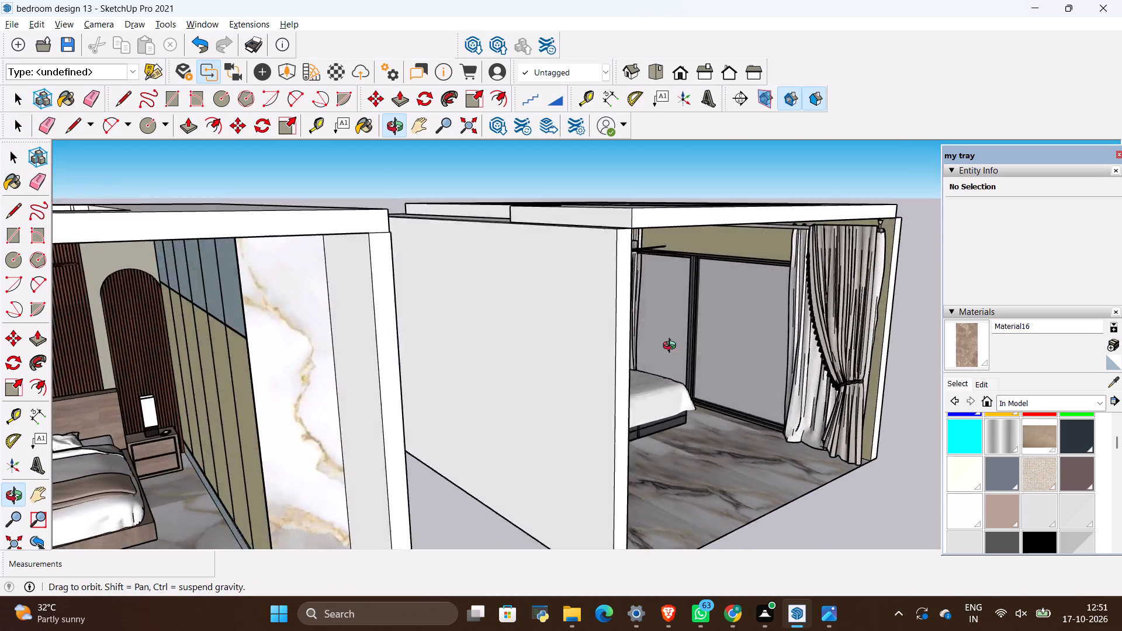
middle_drag(672, 347, 489, 319)
scroll(514, 315, up, 5)
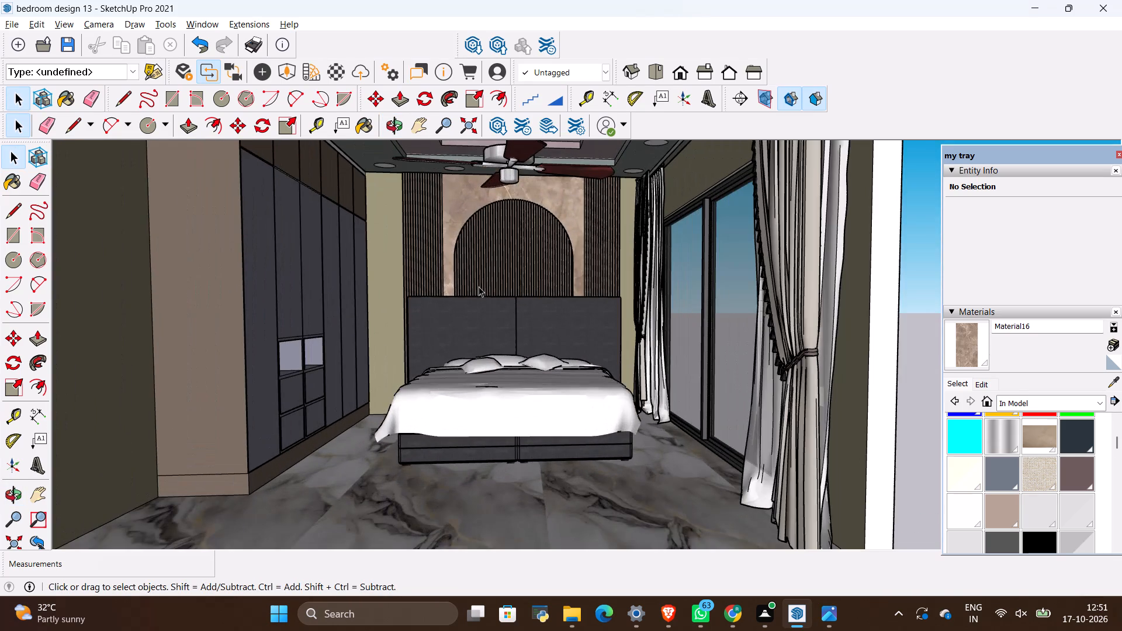
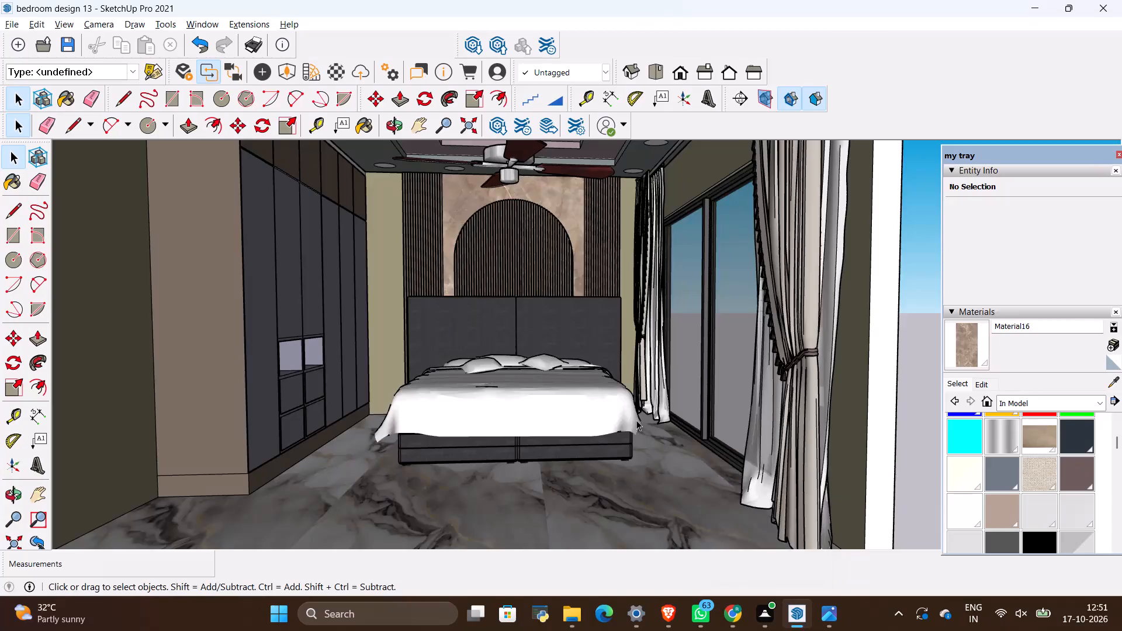
Review both bedroom models from outside, examining their ceilings and open fronts, and return inside the dark-headboard room.
scroll(654, 386, down, 5)
middle_drag(359, 301, 514, 346)
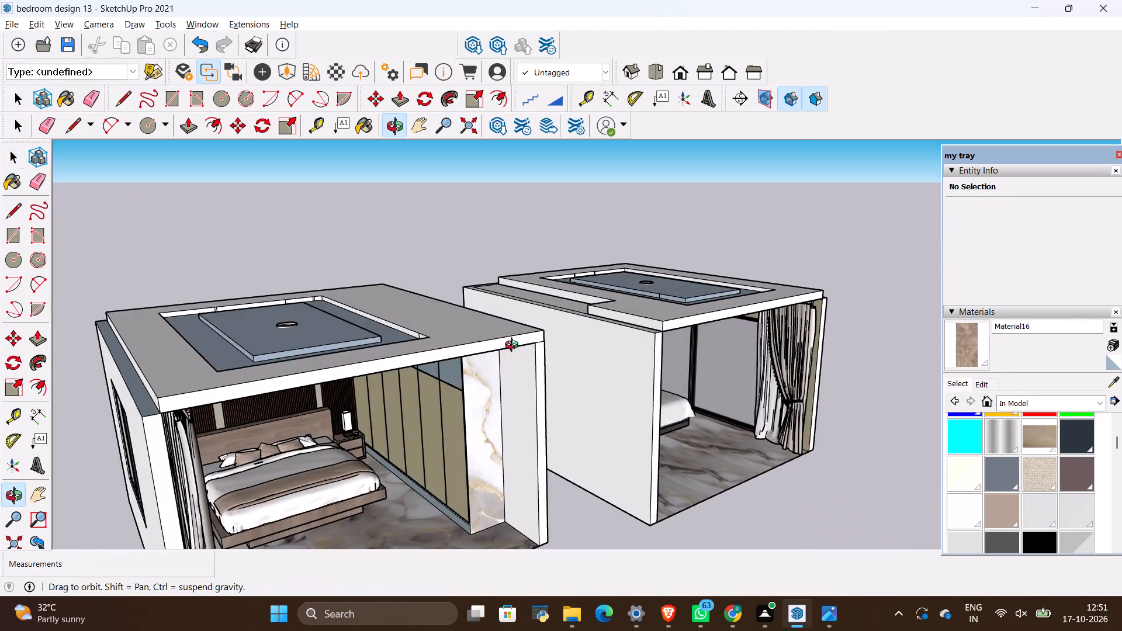
middle_drag(514, 346, 484, 243)
scroll(491, 357, down, 5)
scroll(688, 222, up, 10)
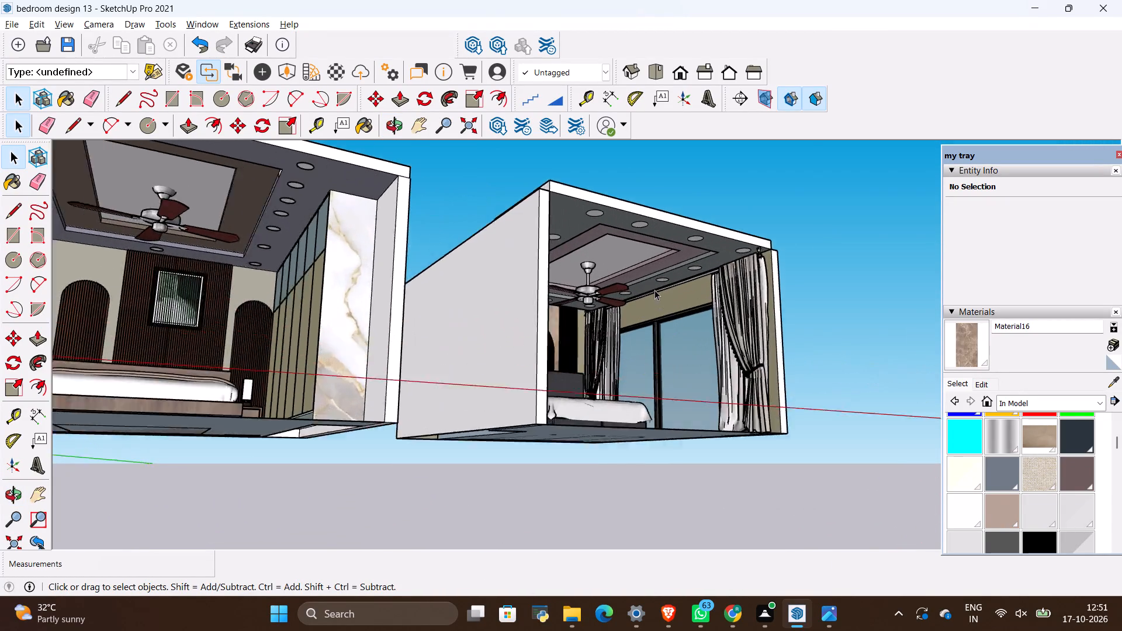
scroll(654, 290, up, 6)
scroll(604, 293, down, 4)
middle_drag(778, 351, 752, 362)
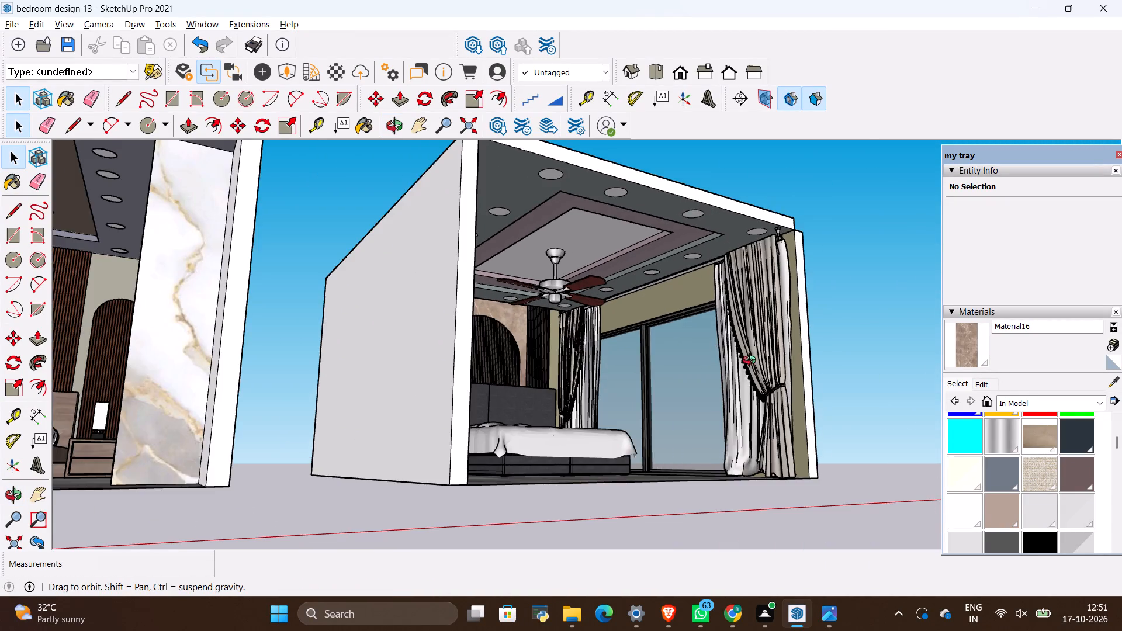
middle_drag(752, 362, 687, 344)
scroll(640, 356, up, 3)
scroll(397, 341, up, 2)
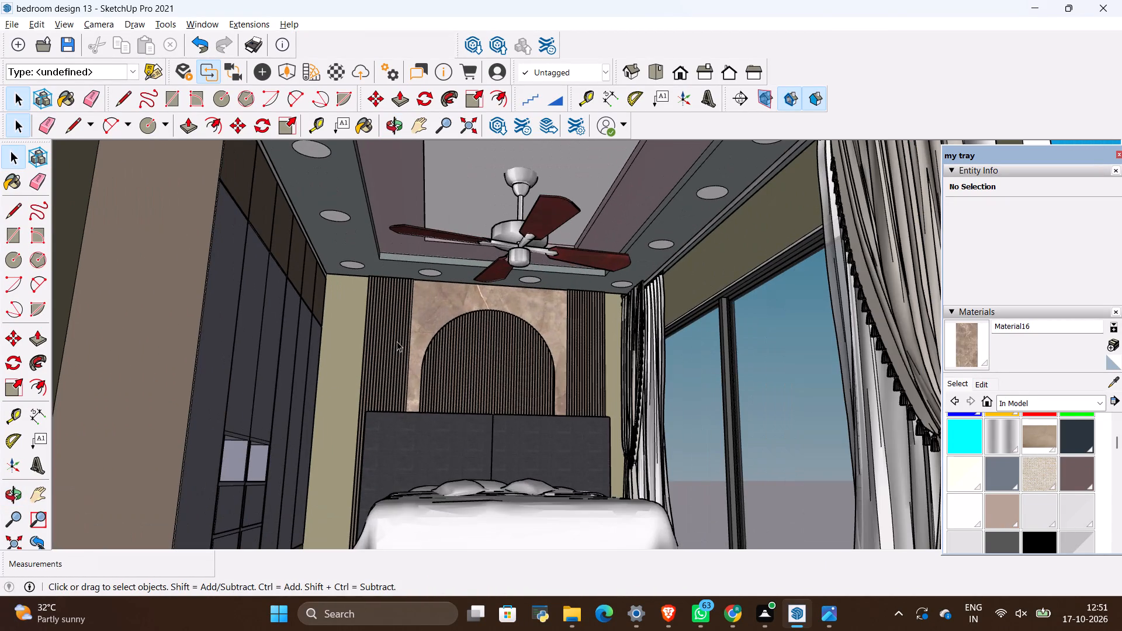
Save the bedroom model.
key(ctrl+s)
Compose an interior view of the dark-headboard bedroom showing the bed, arched headboard wall, wardrobe, ceiling fan and curtained window.
scroll(549, 320, down, 4)
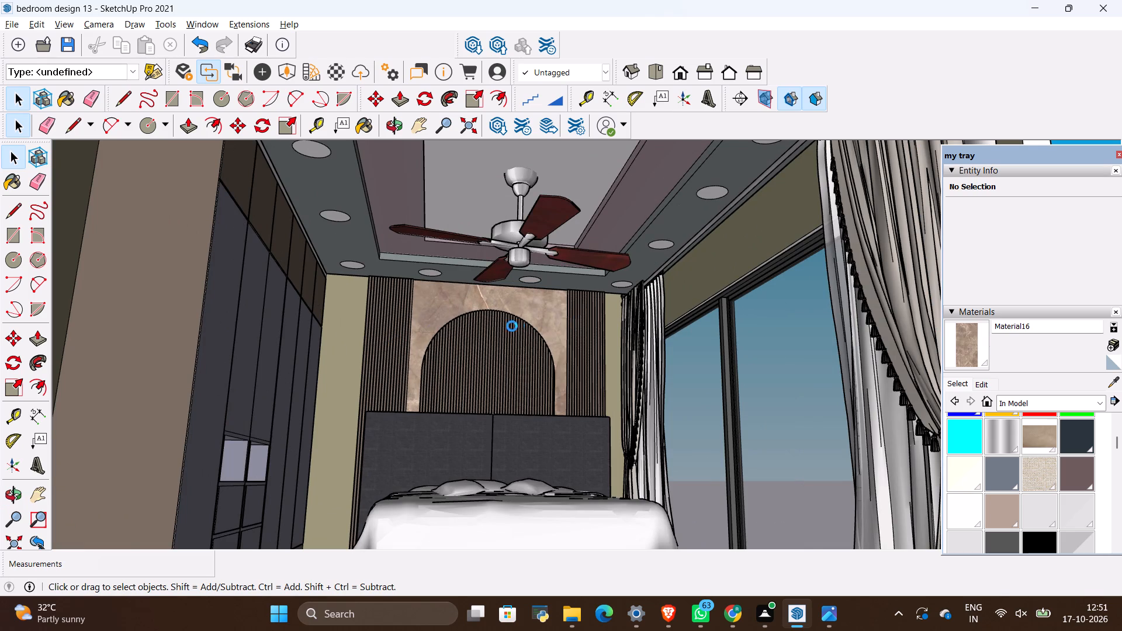
scroll(484, 379, down, 2)
scroll(476, 366, up, 2)
scroll(508, 321, down, 2)
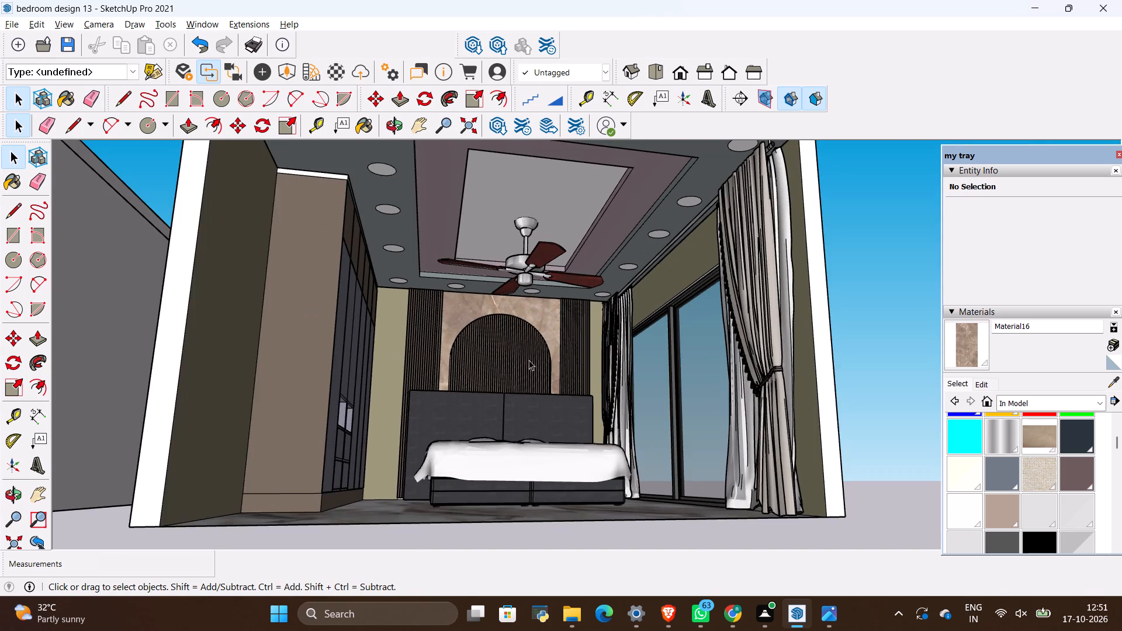
middle_drag(529, 360, 532, 375)
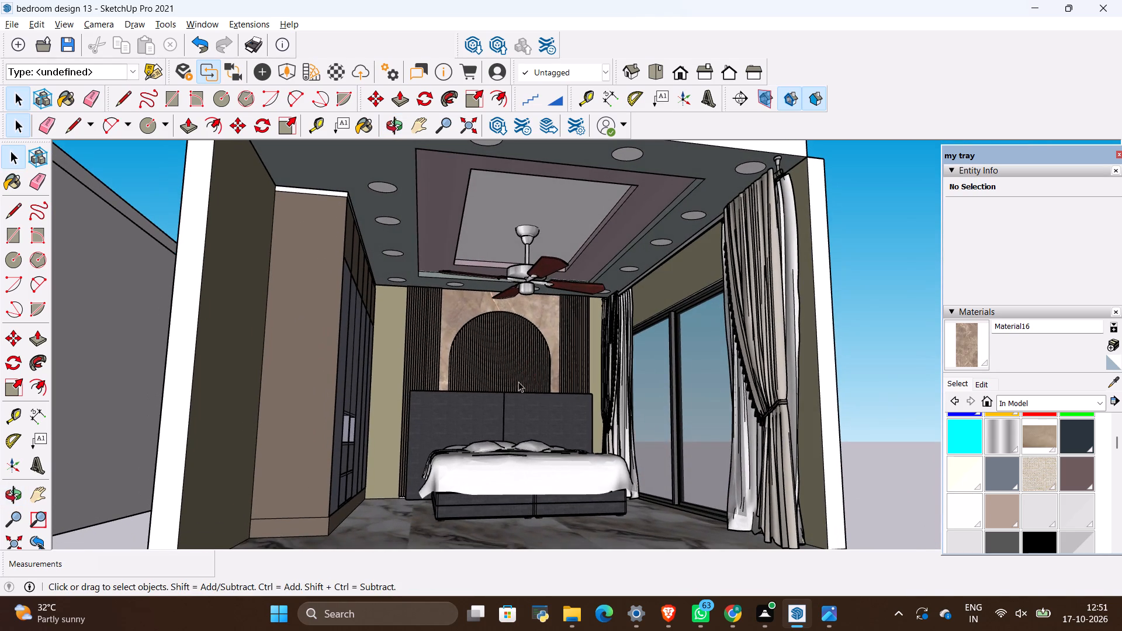
scroll(518, 382, up, 1)
scroll(513, 356, down, 2)
shift+middle_drag(522, 334, 538, 317)
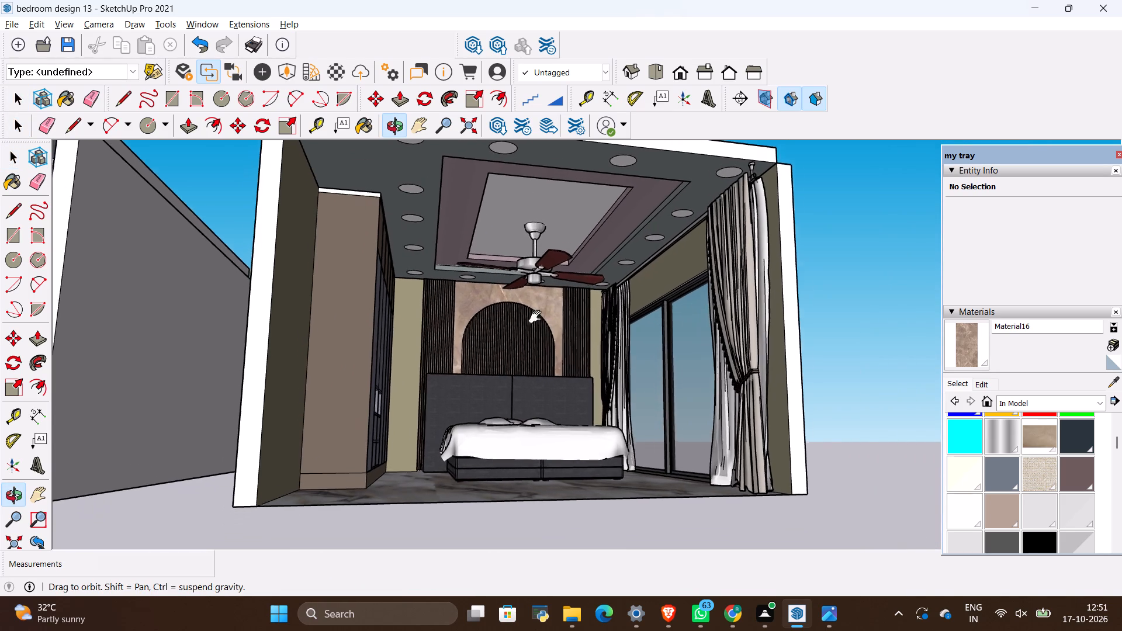
shift+middle_drag(538, 317, 579, 311)
middle_drag(581, 326, 556, 351)
scroll(560, 356, up, 2)
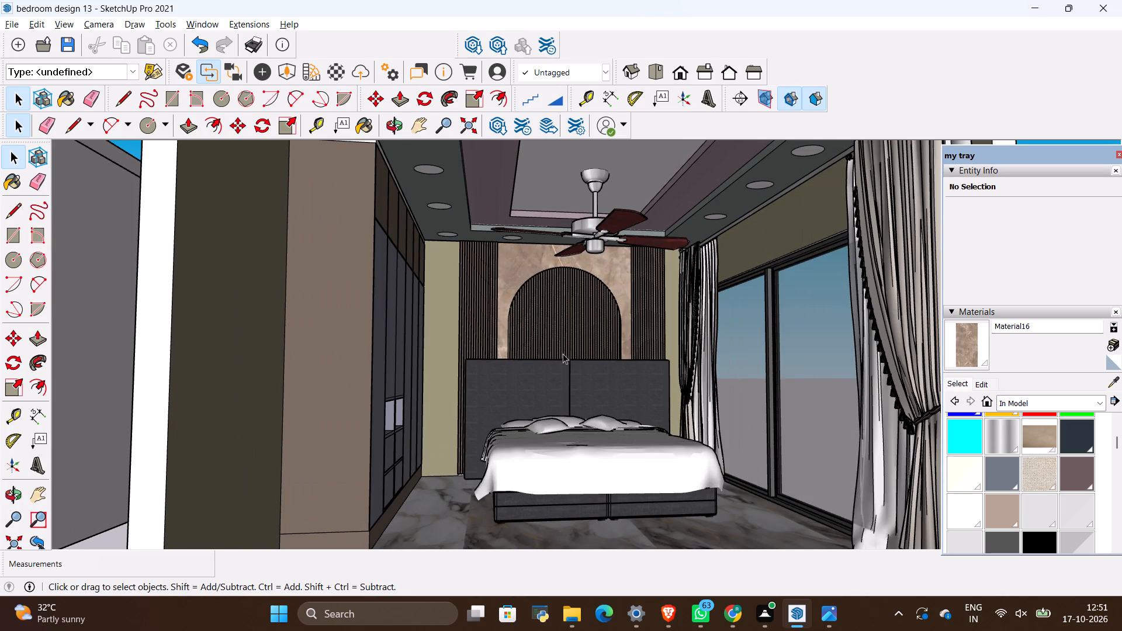
scroll(405, 265, down, 3)
scroll(752, 345, up, 2)
middle_drag(584, 292, 615, 289)
scroll(614, 283, up, 2)
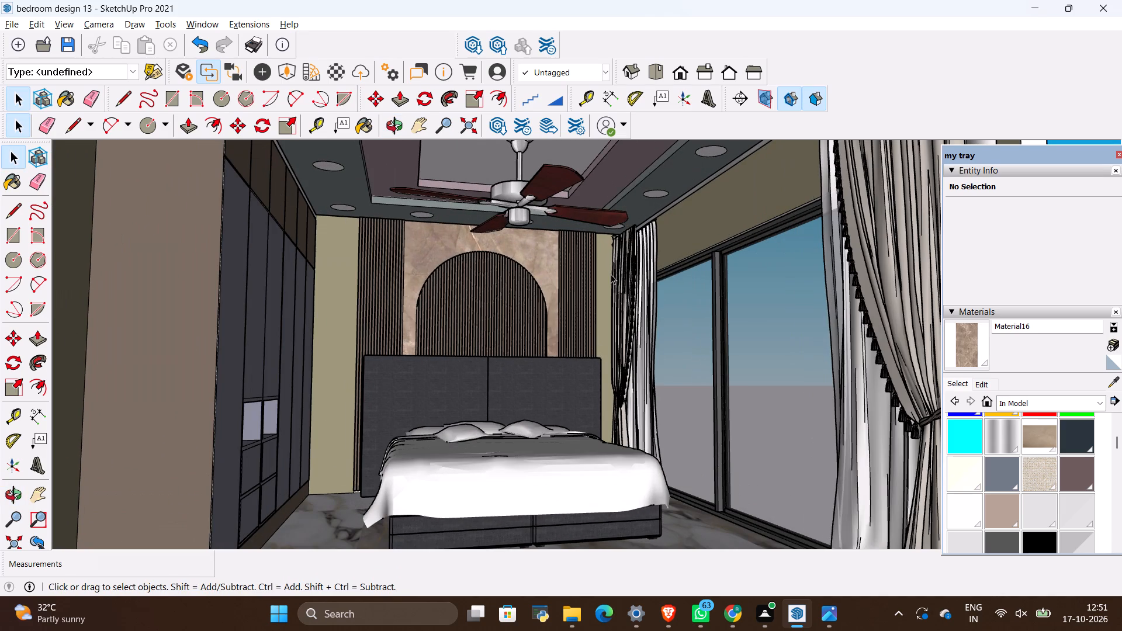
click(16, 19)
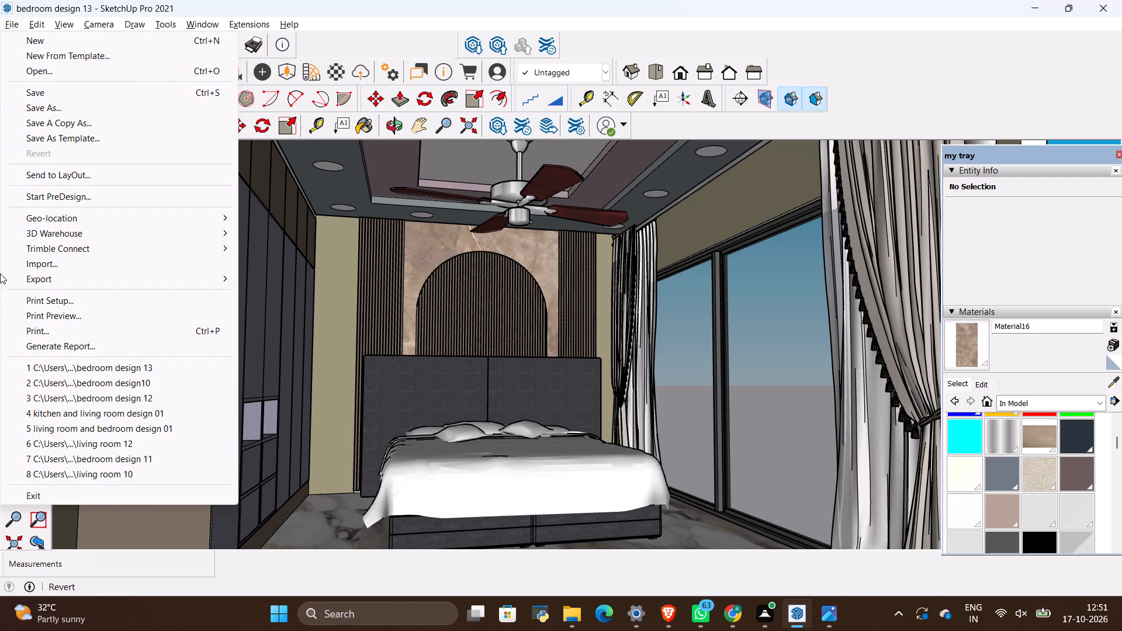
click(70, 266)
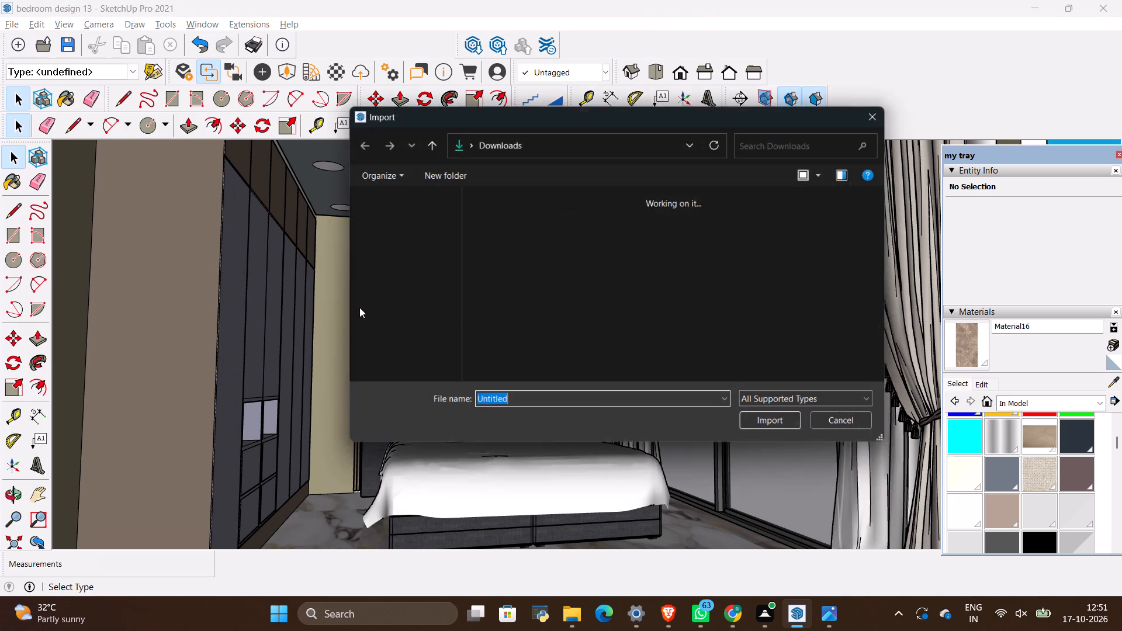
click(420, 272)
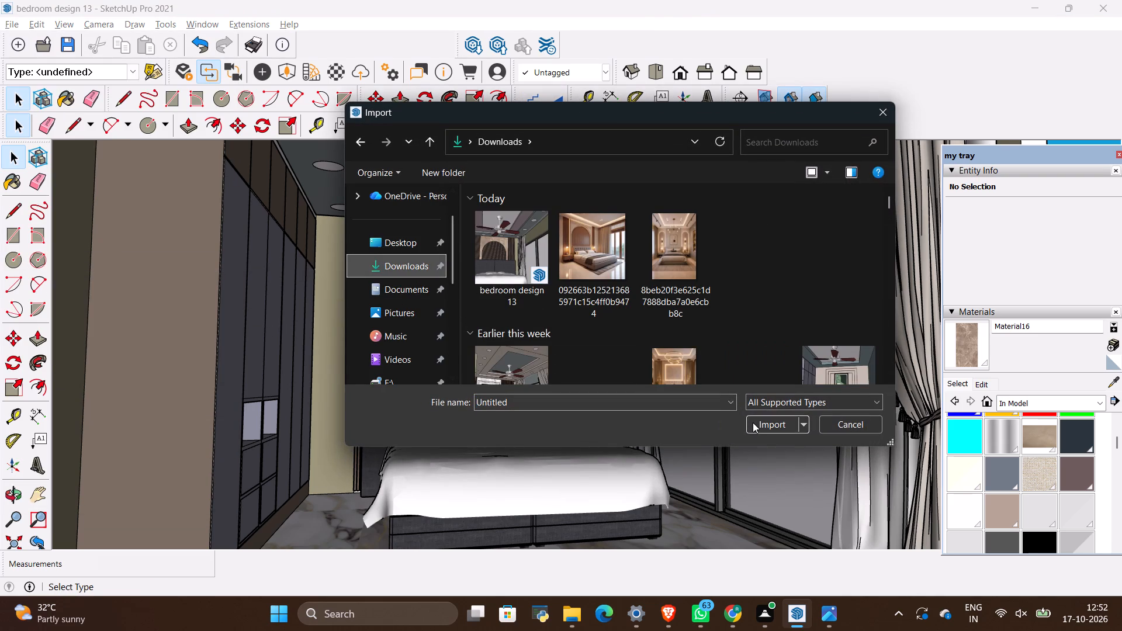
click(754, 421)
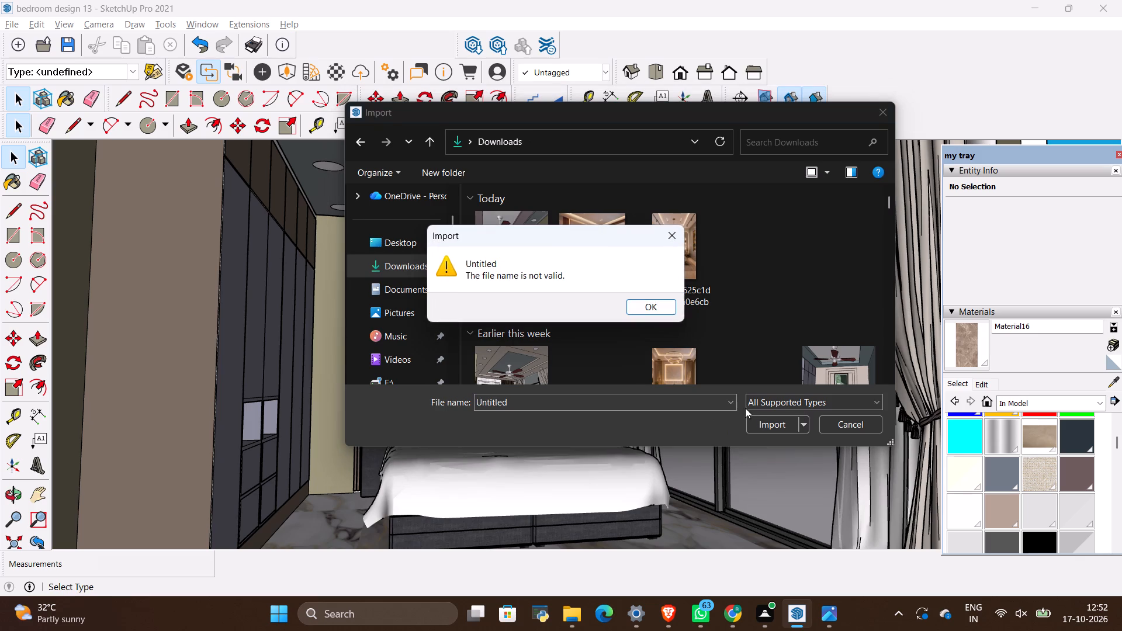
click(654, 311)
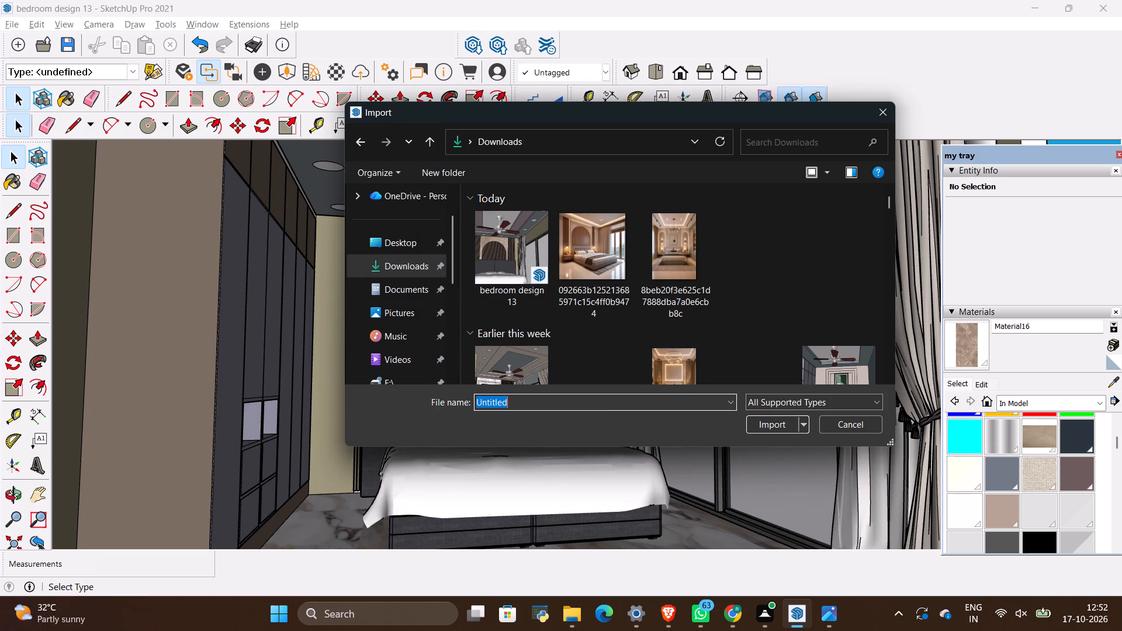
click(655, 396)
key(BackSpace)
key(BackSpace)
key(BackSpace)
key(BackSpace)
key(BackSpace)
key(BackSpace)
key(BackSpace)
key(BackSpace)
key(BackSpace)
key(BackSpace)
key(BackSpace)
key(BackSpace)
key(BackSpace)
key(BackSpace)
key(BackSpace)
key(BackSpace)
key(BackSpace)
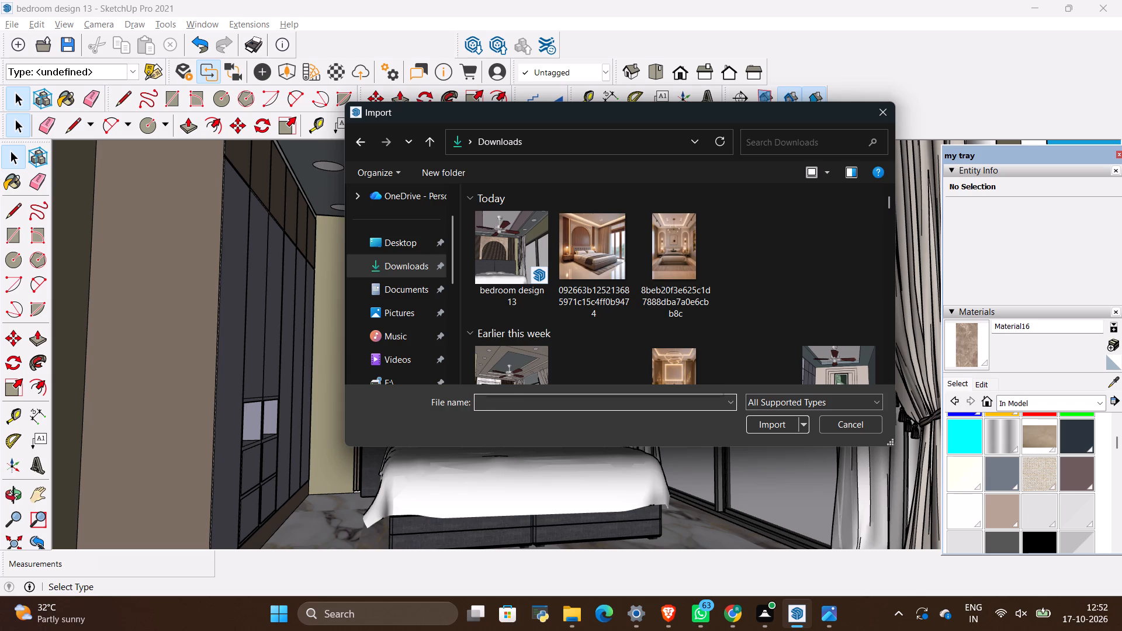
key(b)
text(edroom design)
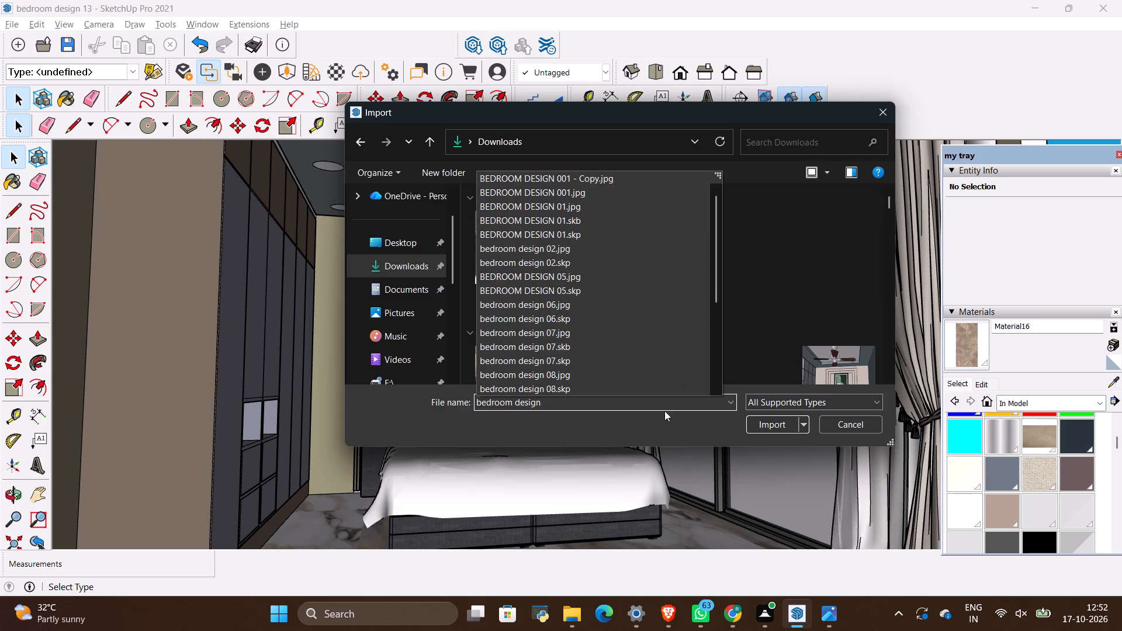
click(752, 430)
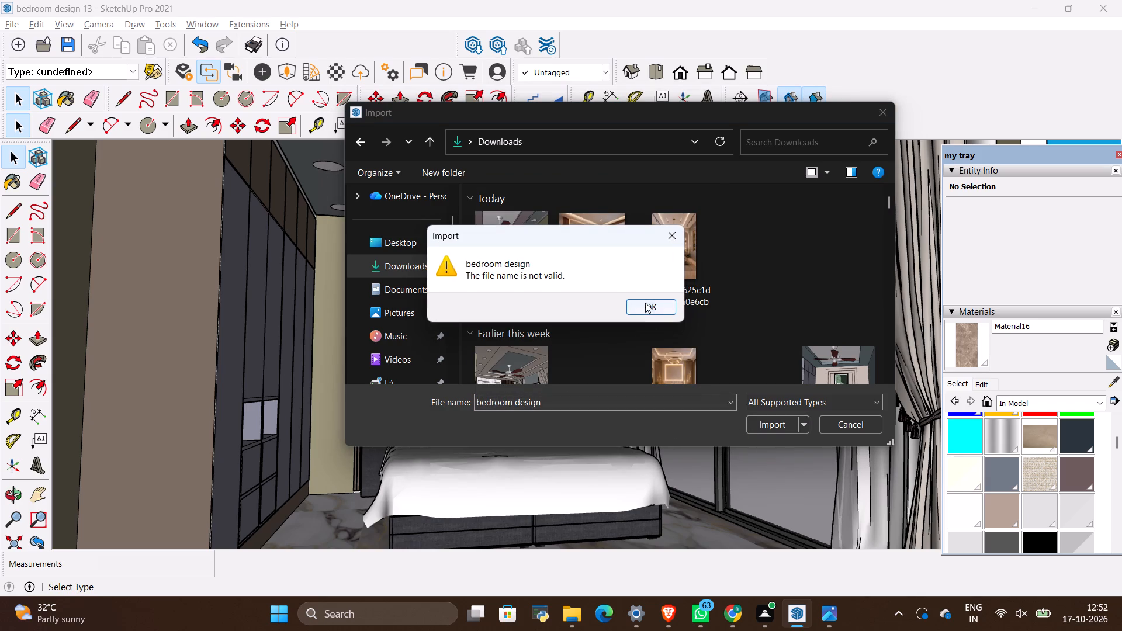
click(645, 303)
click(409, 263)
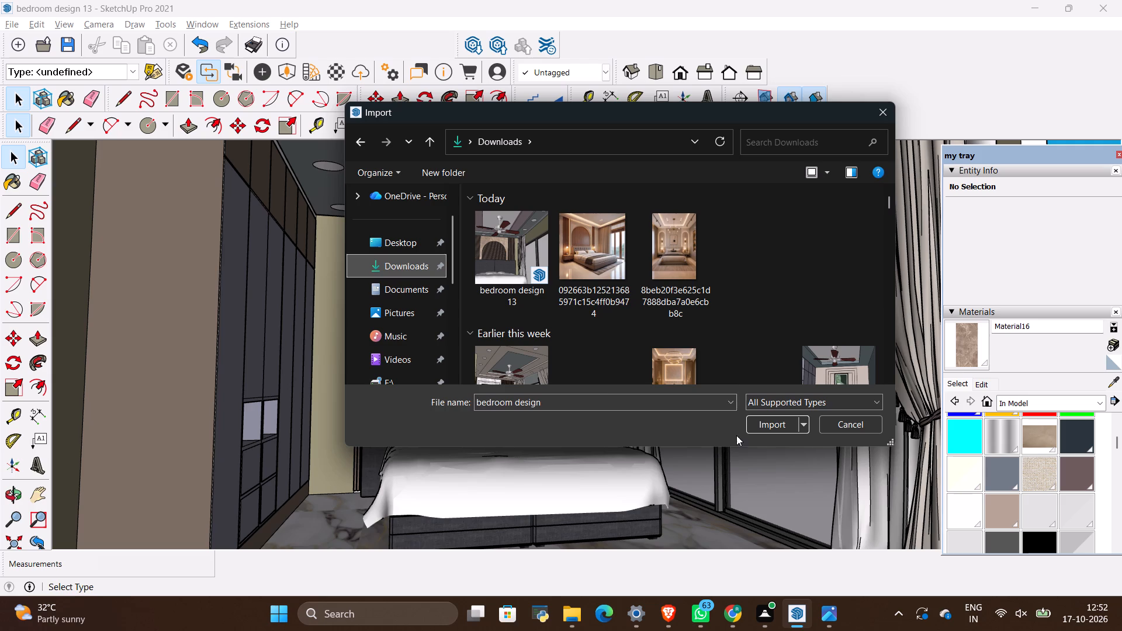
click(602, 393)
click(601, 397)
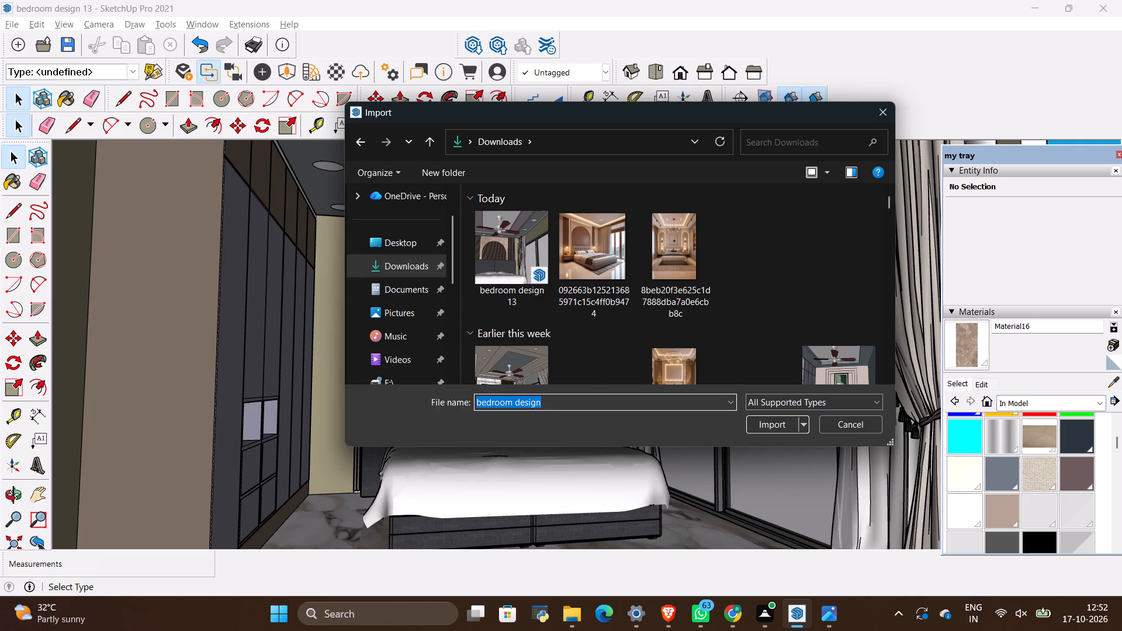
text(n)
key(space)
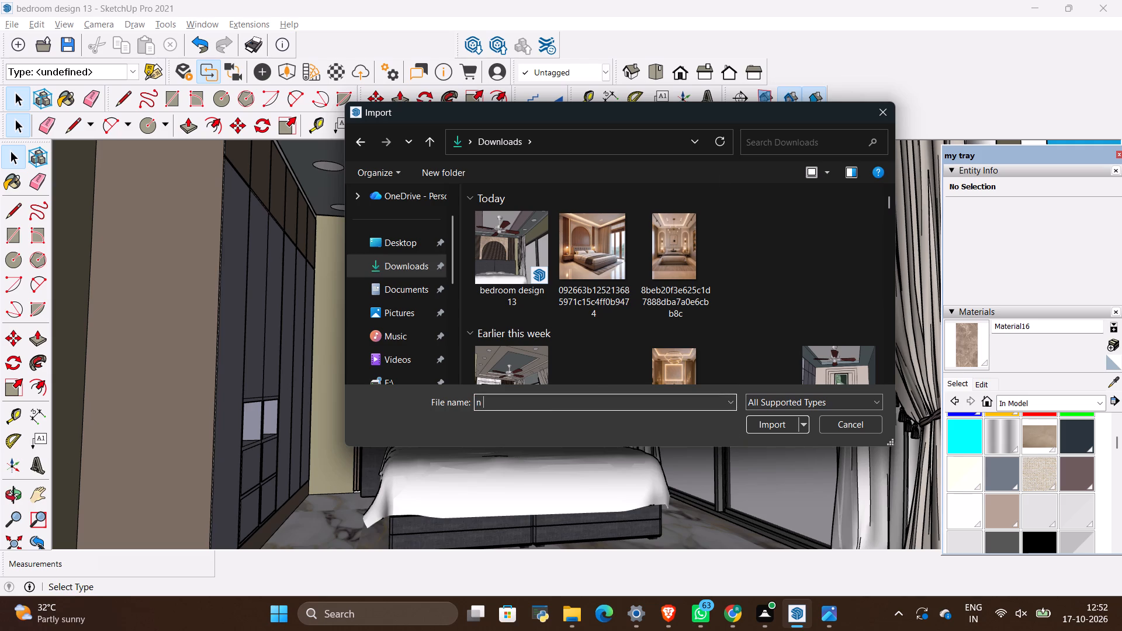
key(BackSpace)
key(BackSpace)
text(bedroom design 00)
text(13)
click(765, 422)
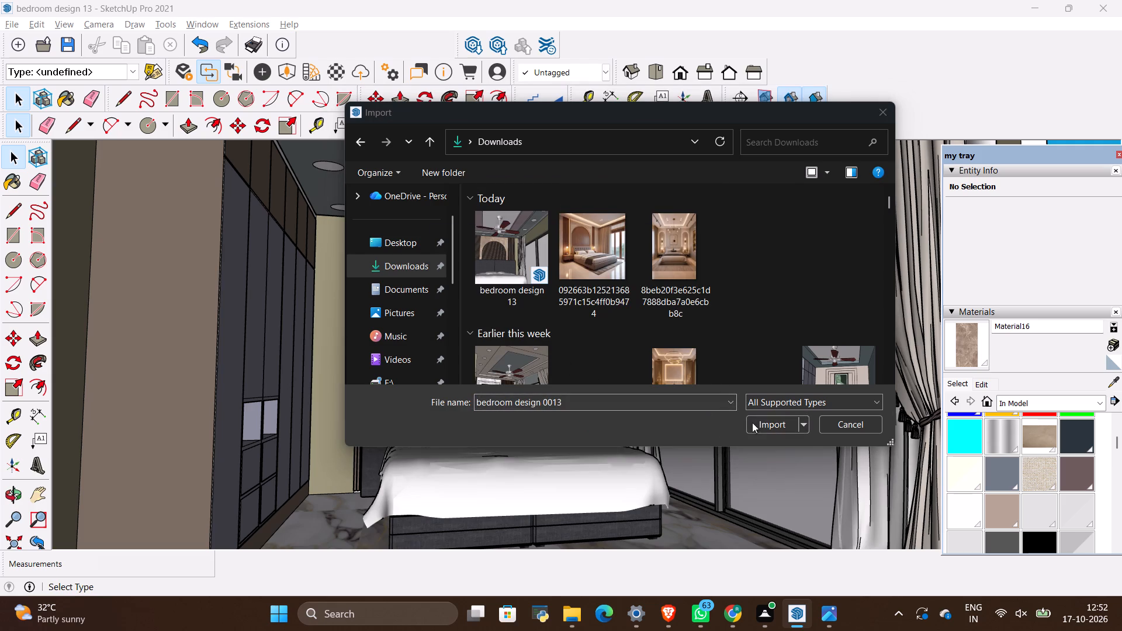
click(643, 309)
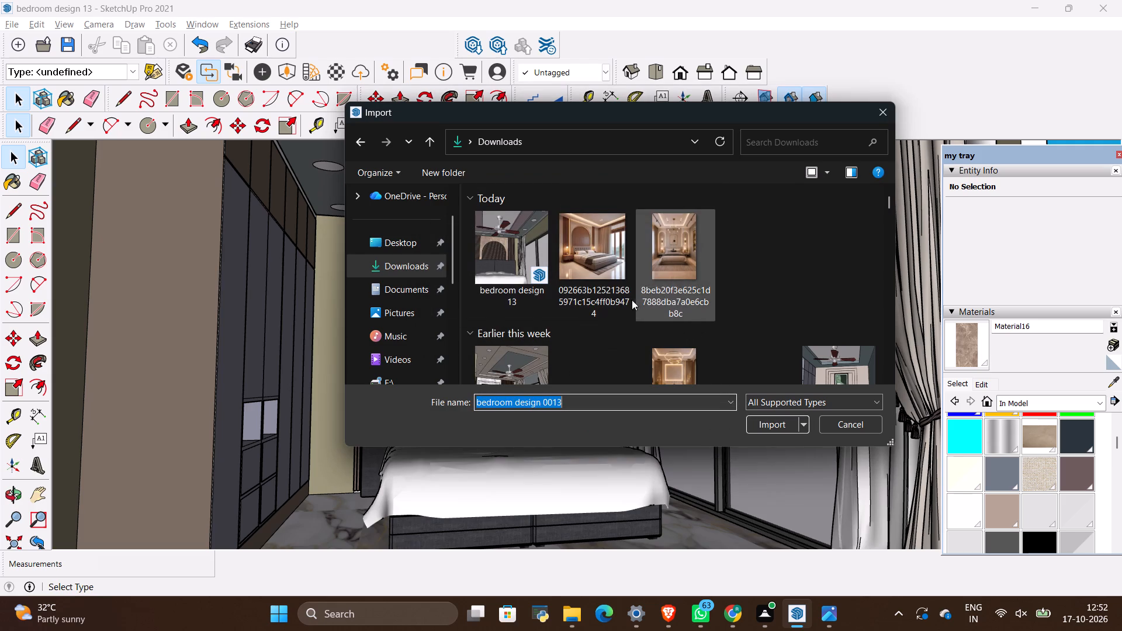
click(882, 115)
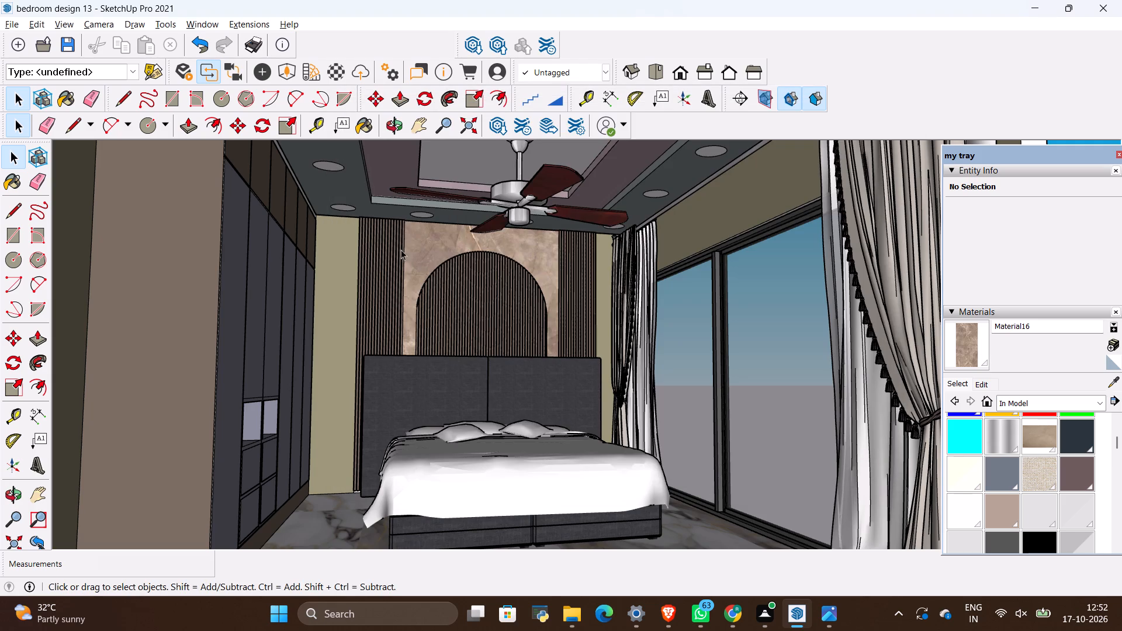
Export the dark-headboard bedroom view as a 2D JPEG image named bedroom design 13 in the Downloads folder.
click(9, 20)
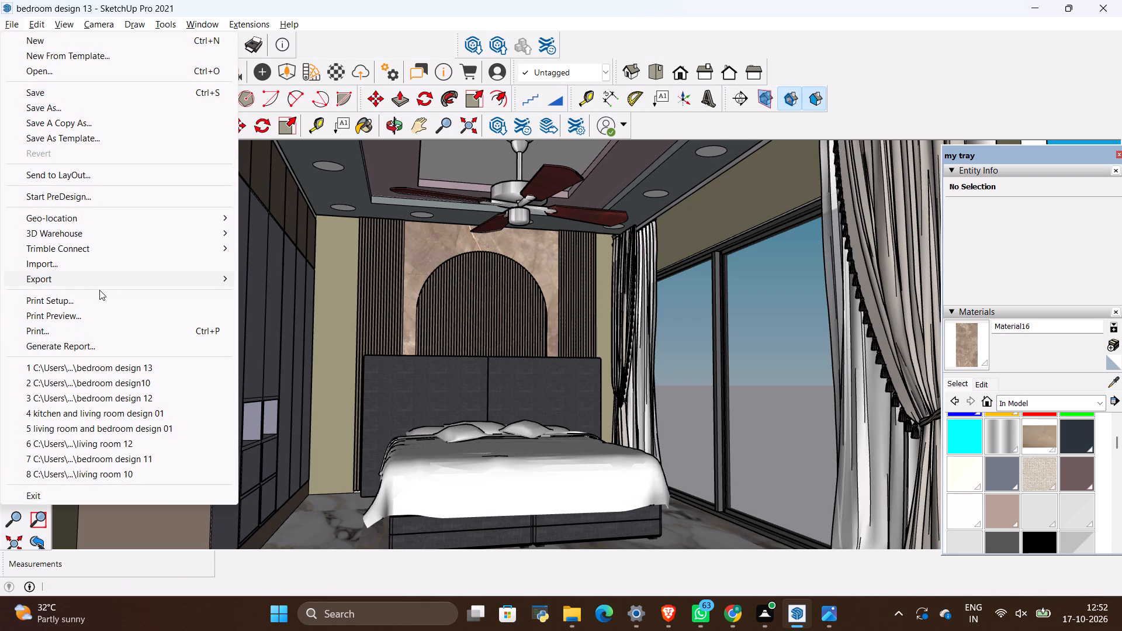
click(99, 285)
click(240, 290)
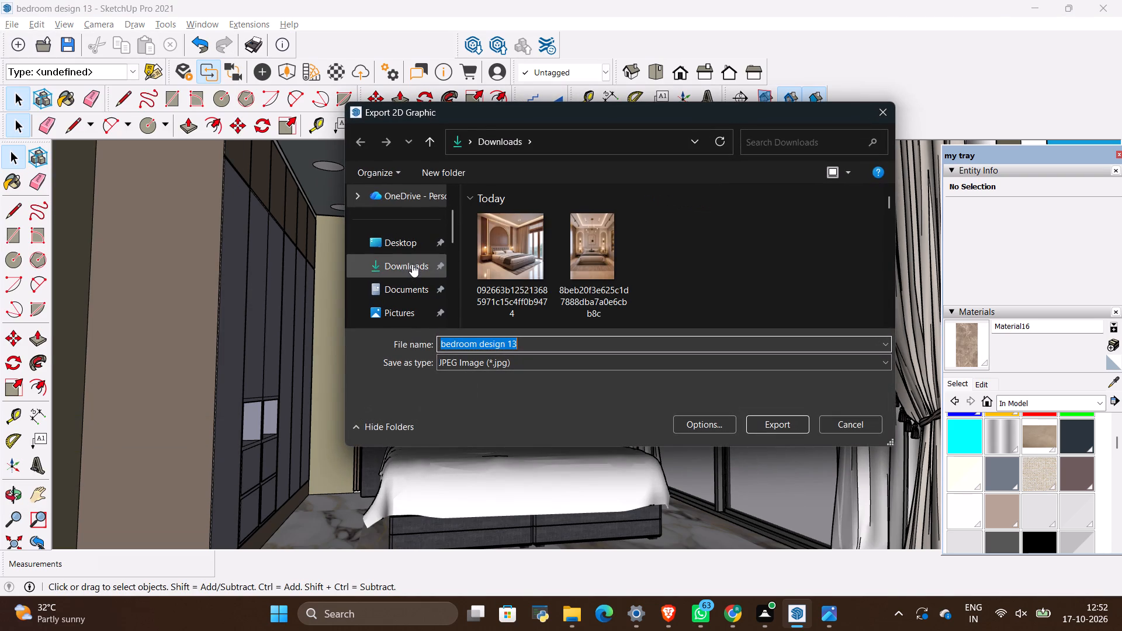
click(412, 264)
click(765, 425)
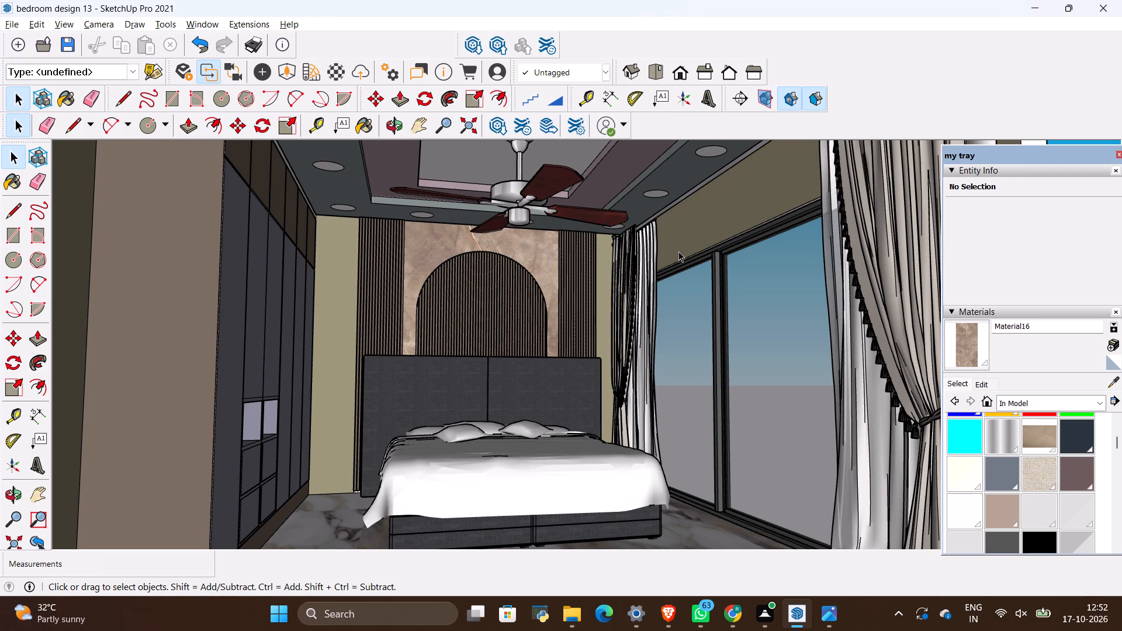
Compose an interior view of the wood-headboard bedroom showing the slatted arches, framed artwork, ceiling fan, curtained window, wardrobe and marble wall.
scroll(585, 218, down, 3)
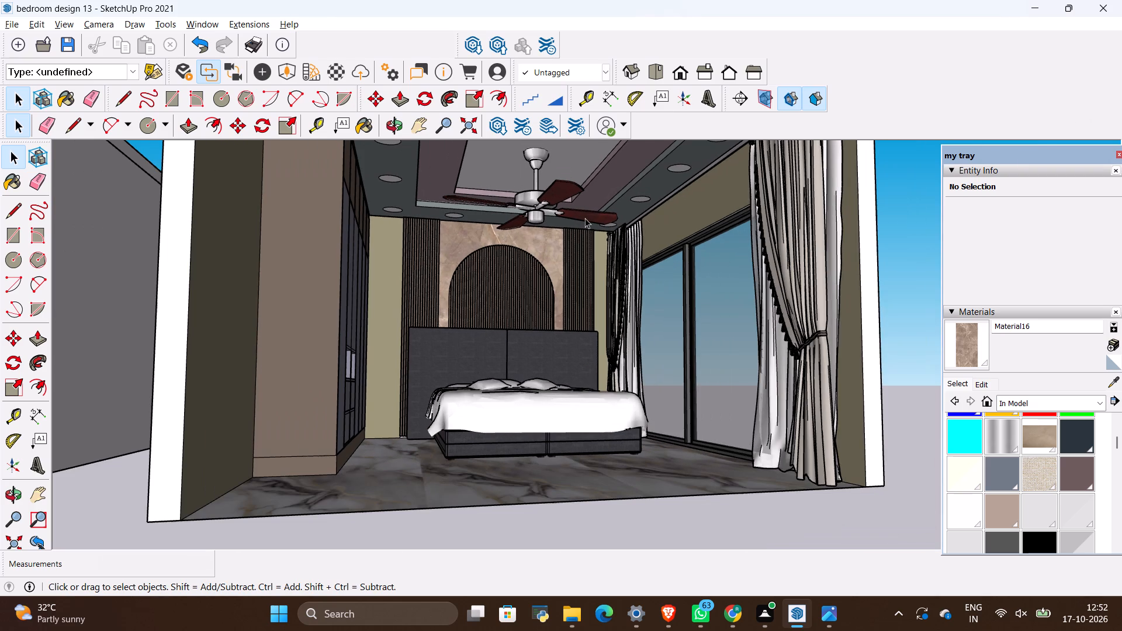
scroll(585, 218, down, 11)
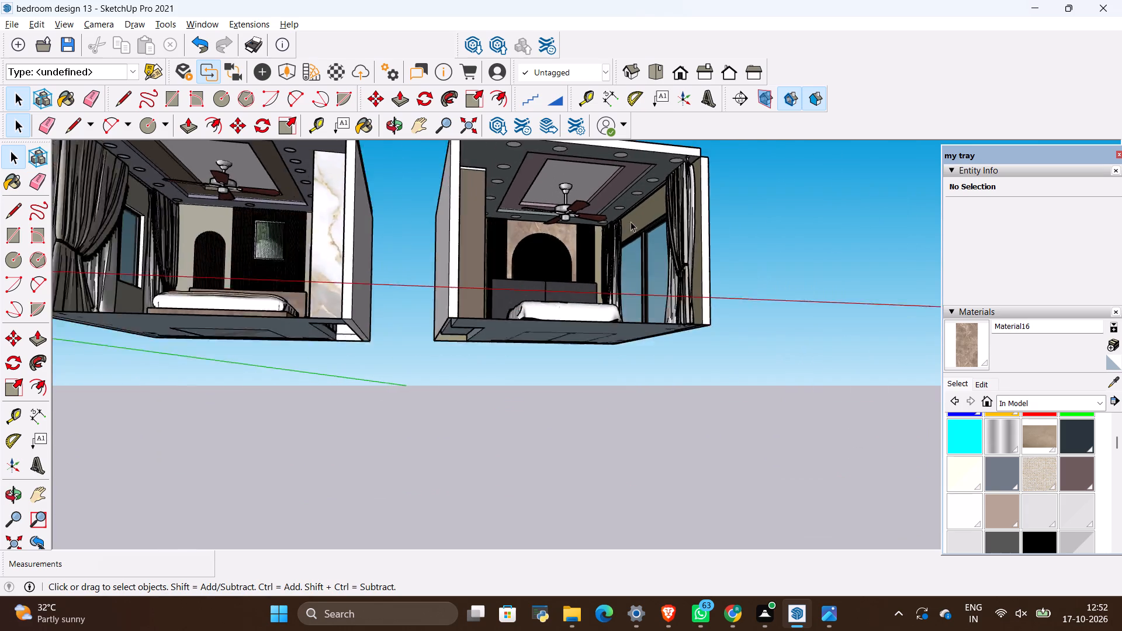
scroll(654, 223, down, 6)
middle_drag(375, 234, 396, 280)
scroll(391, 254, up, 17)
scroll(407, 262, down, 4)
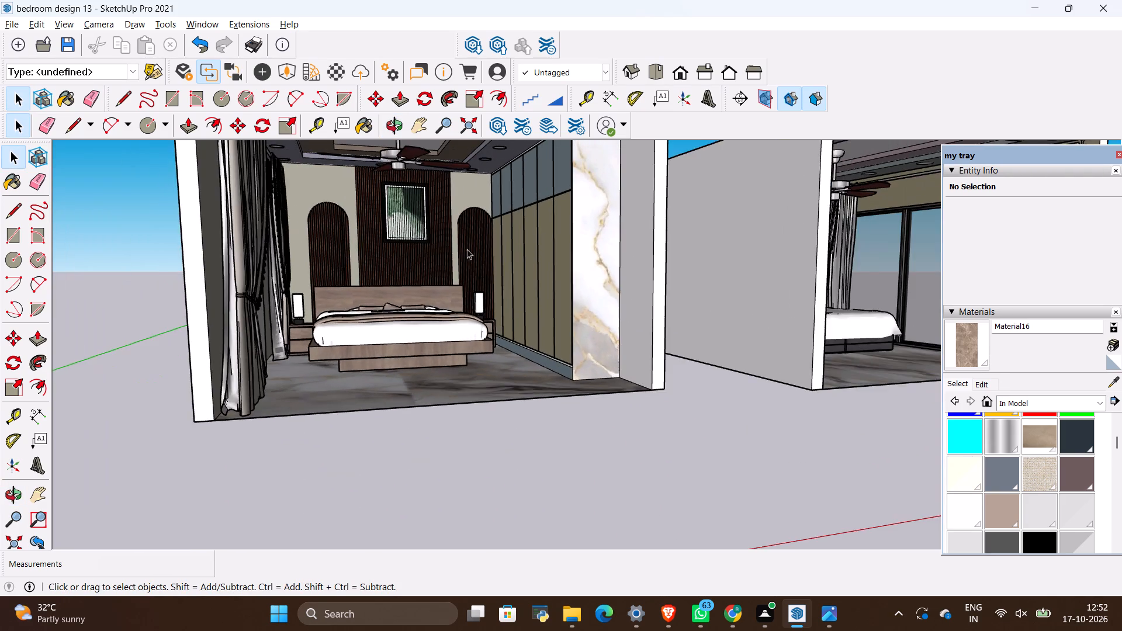
middle_drag(467, 249, 497, 270)
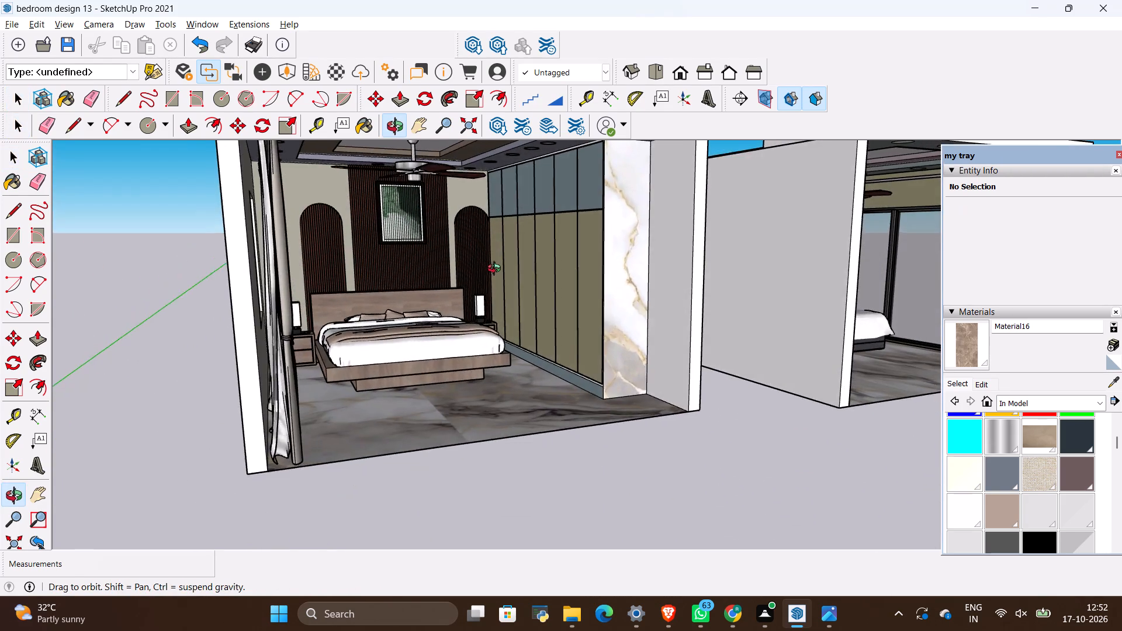
middle_drag(497, 270, 500, 276)
scroll(411, 211, up, 4)
scroll(515, 304, up, 2)
middle_drag(540, 326, 518, 329)
middle_drag(520, 314, 570, 370)
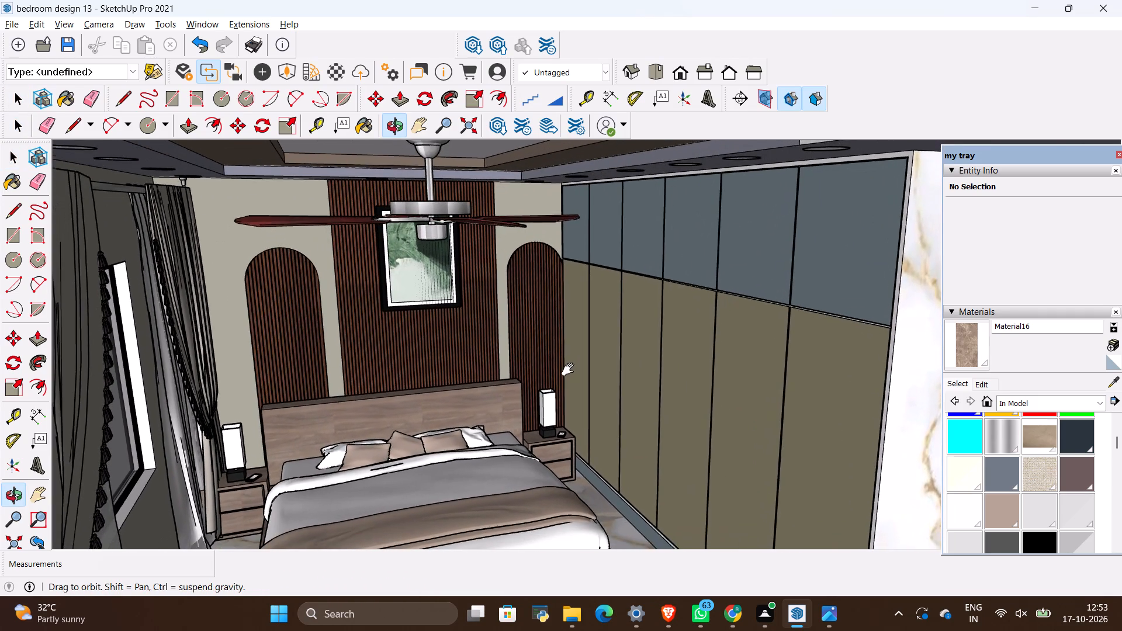
middle_drag(570, 370, 570, 368)
middle_drag(549, 386, 546, 298)
shift+middle_drag(546, 292, 535, 389)
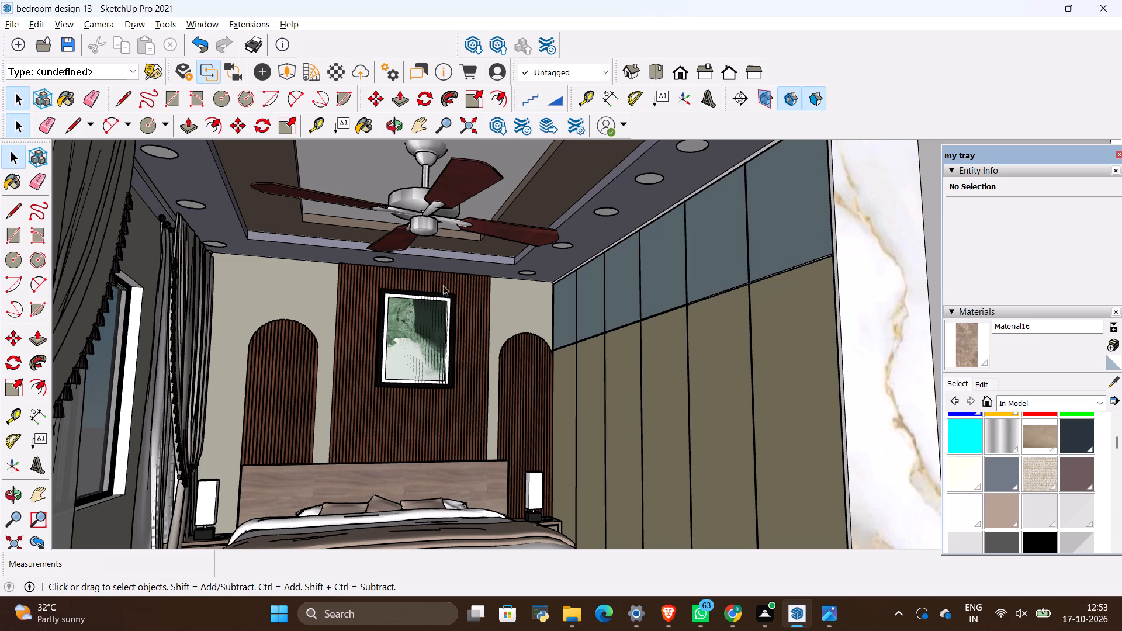
Export the wood-headboard bedroom view as a 2D JPEG image named bedroom design 013 in the Downloads folder.
click(13, 25)
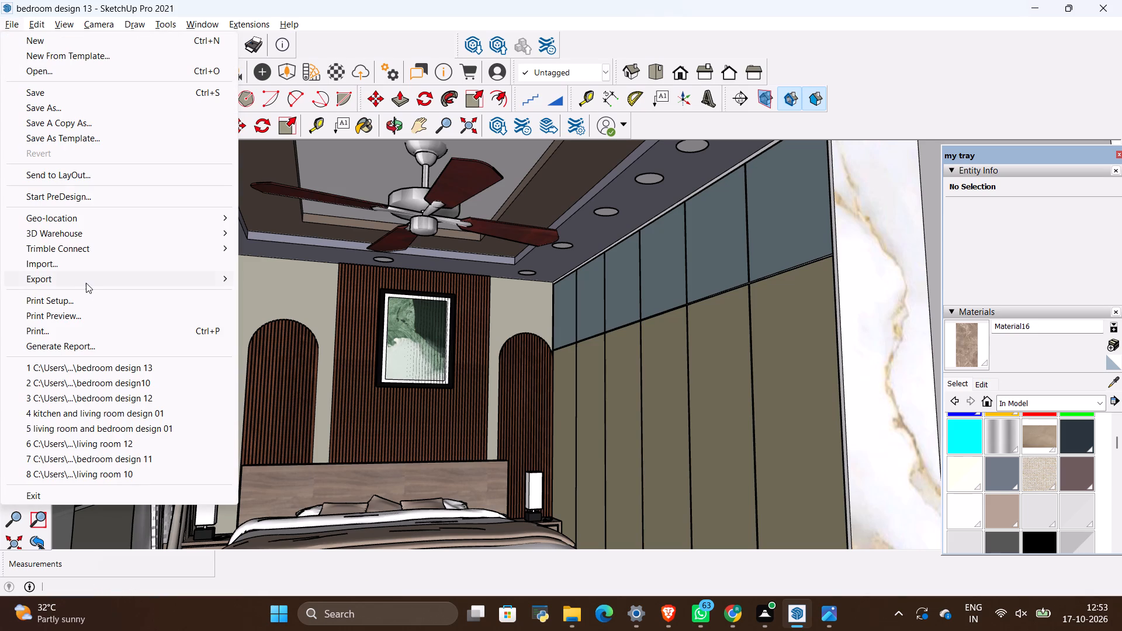
click(86, 278)
click(288, 290)
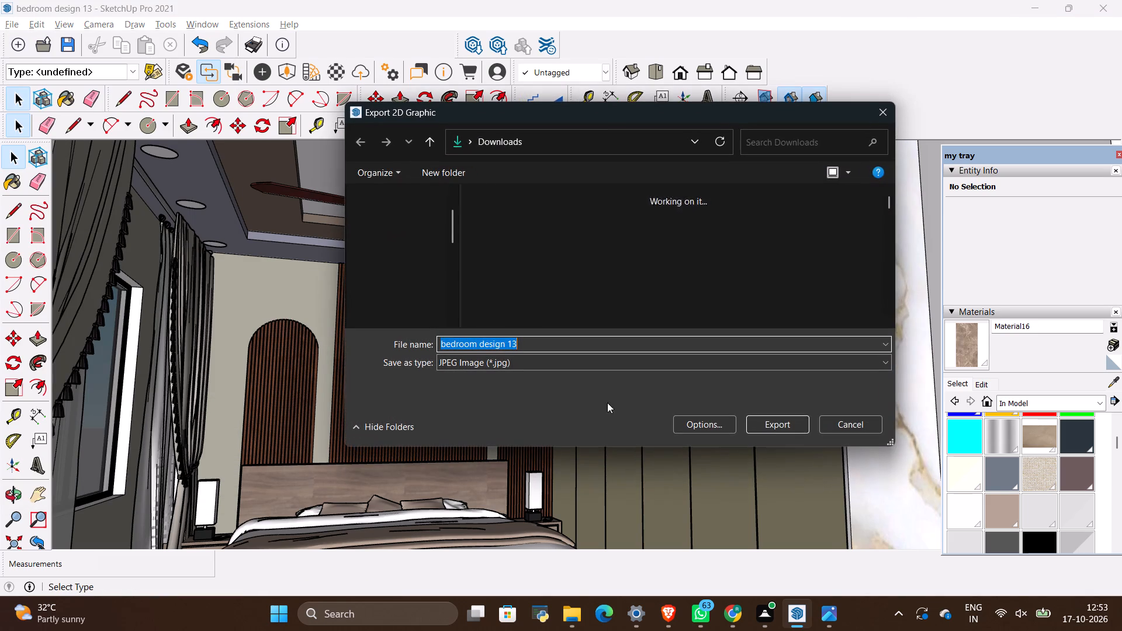
click(778, 422)
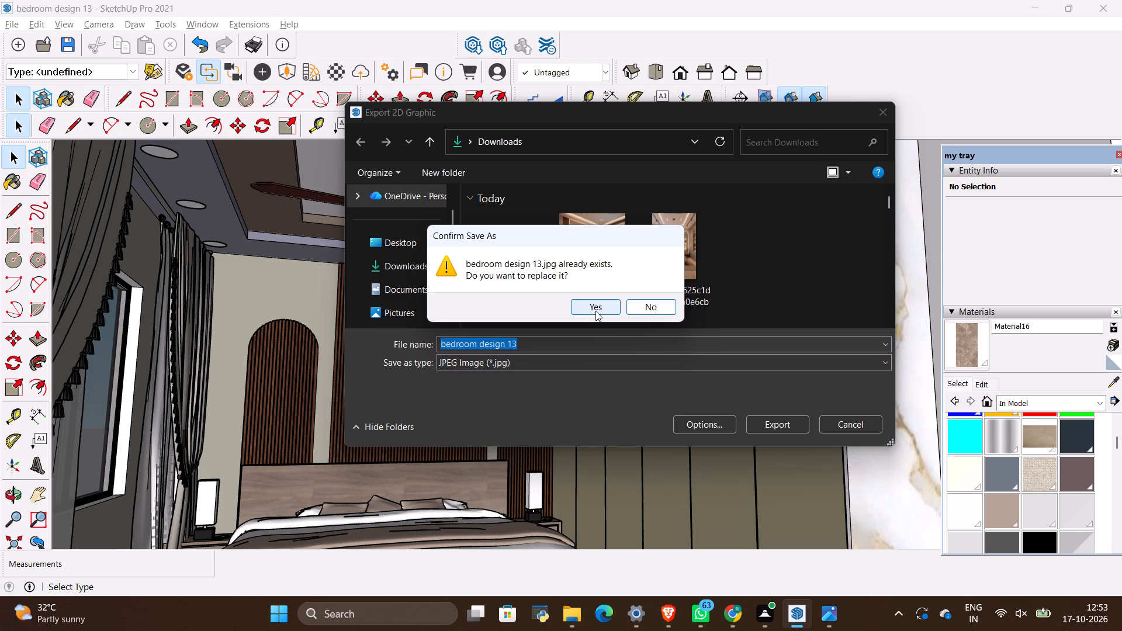
click(648, 297)
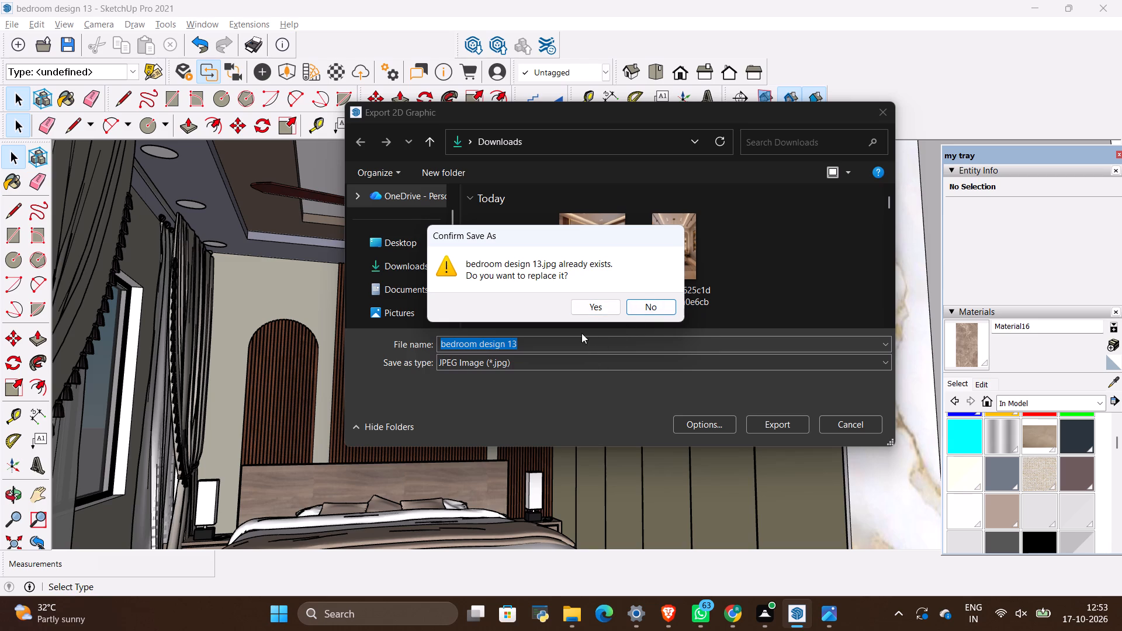
click(656, 307)
click(566, 340)
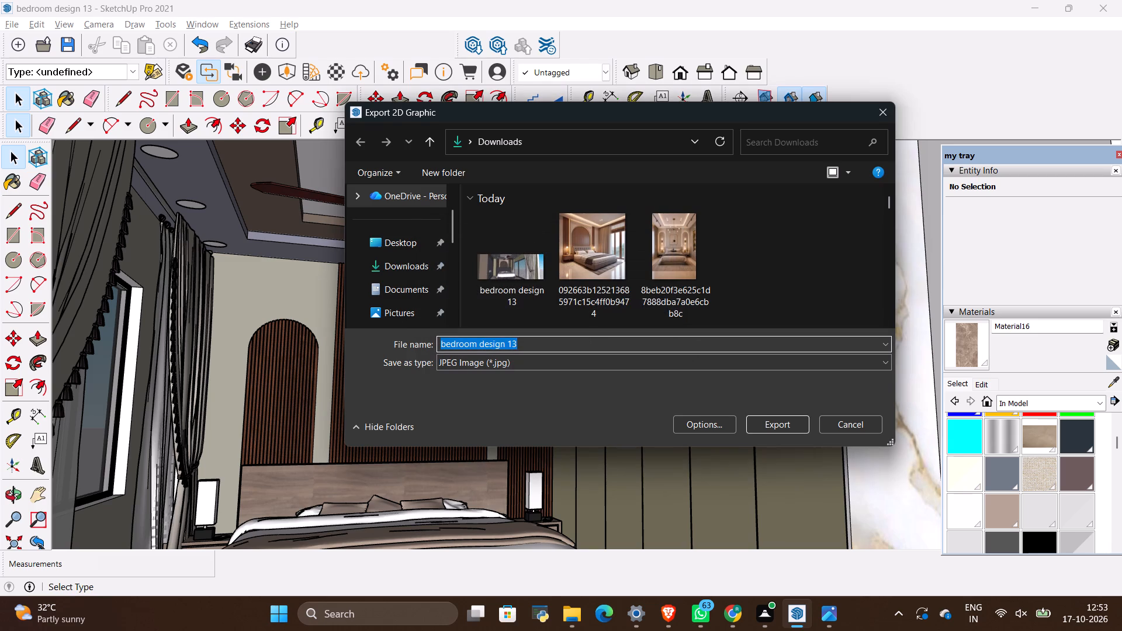
click(554, 348)
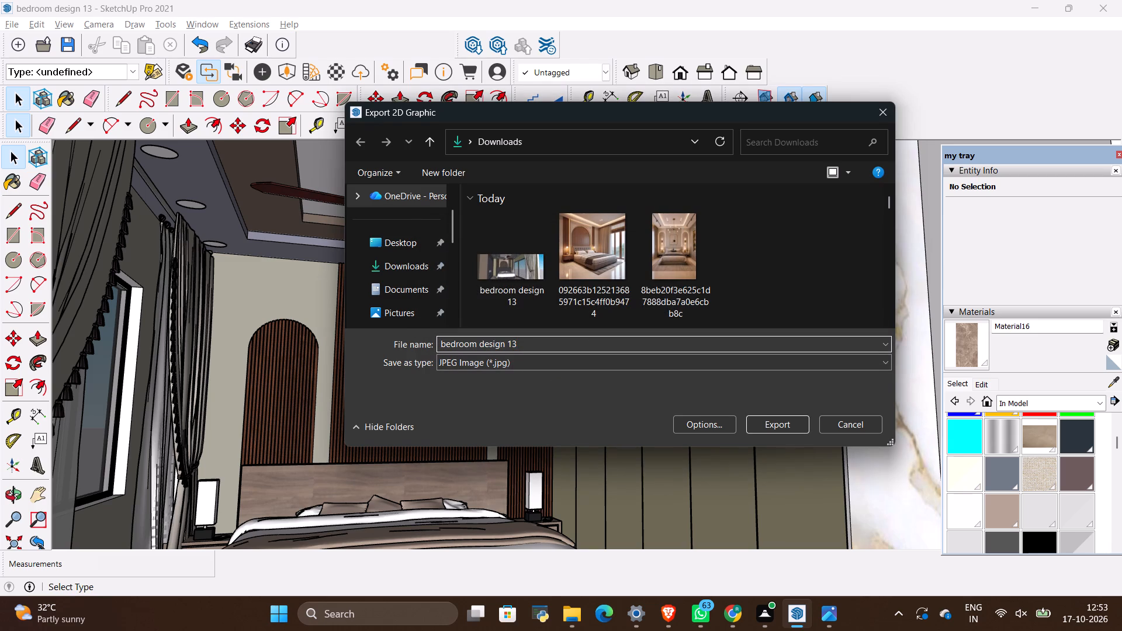
key(BackSpace)
key(BackSpace)
text(013)
click(751, 421)
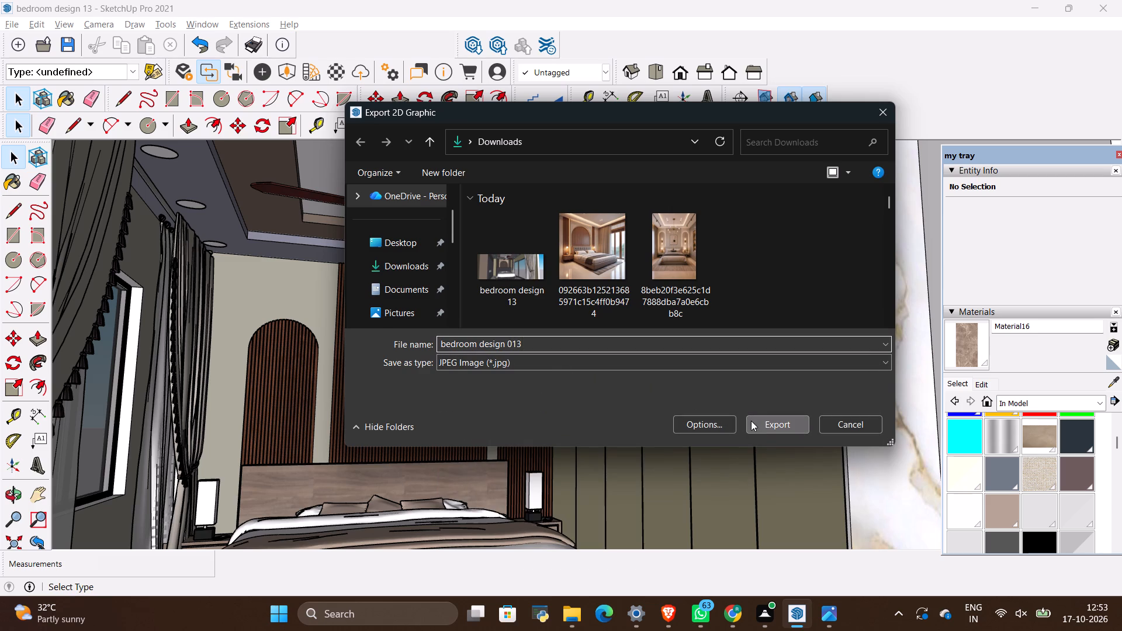
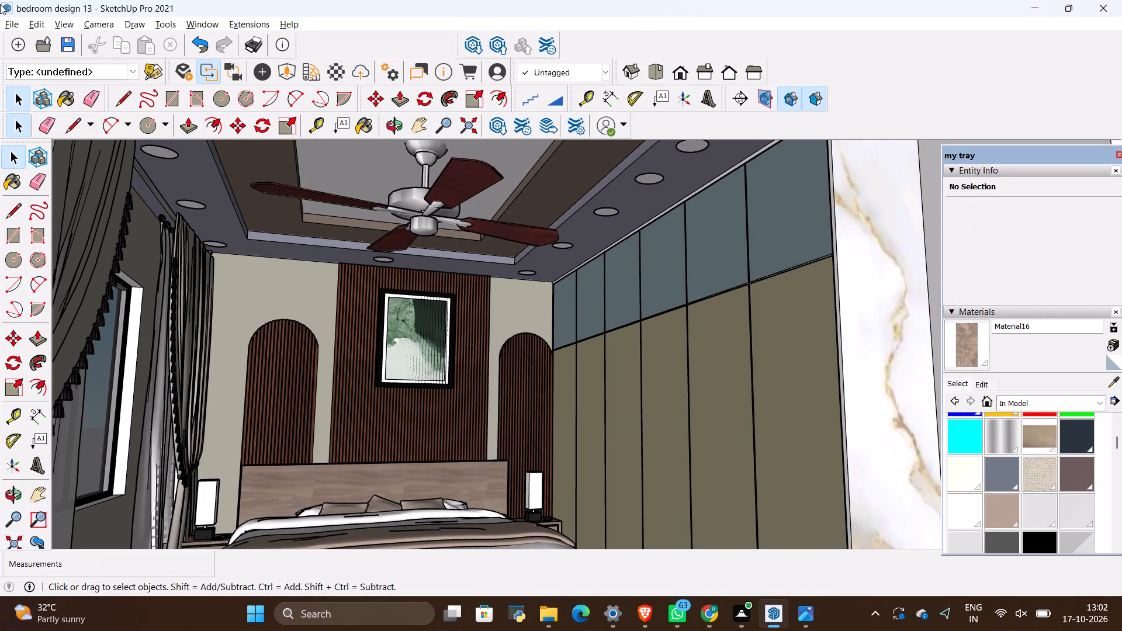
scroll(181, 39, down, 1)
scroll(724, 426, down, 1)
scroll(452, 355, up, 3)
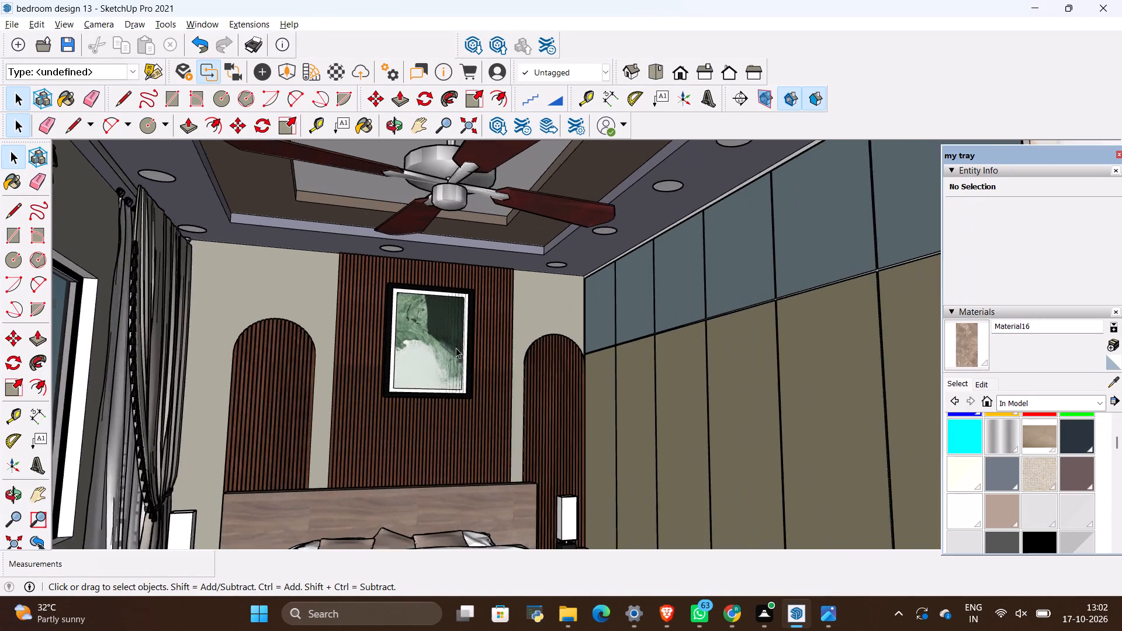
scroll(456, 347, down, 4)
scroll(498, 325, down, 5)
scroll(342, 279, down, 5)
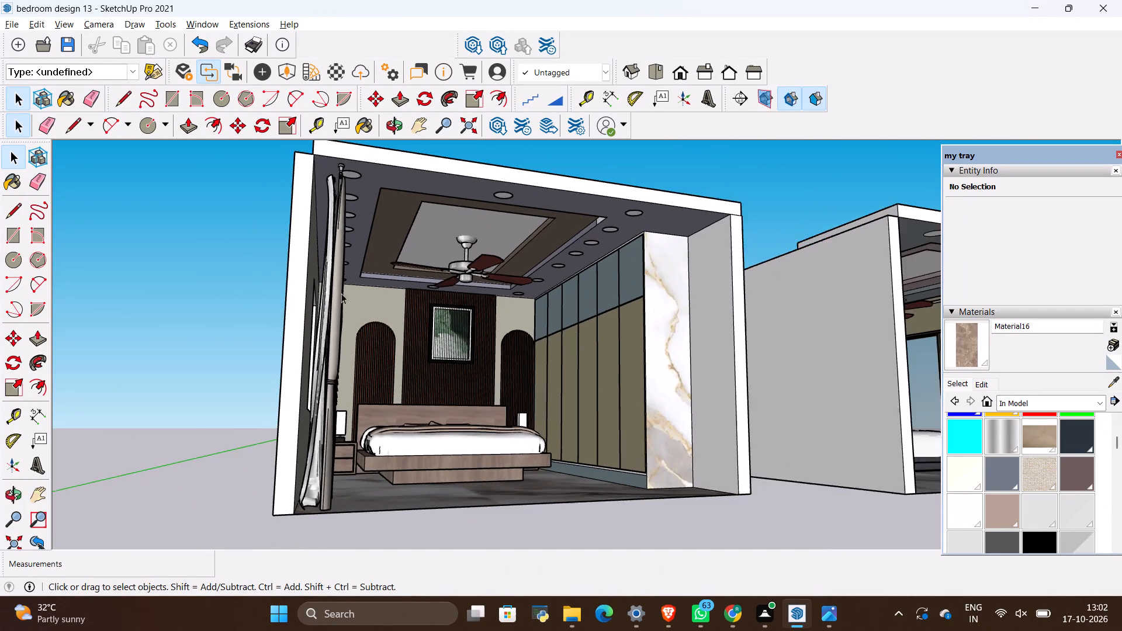
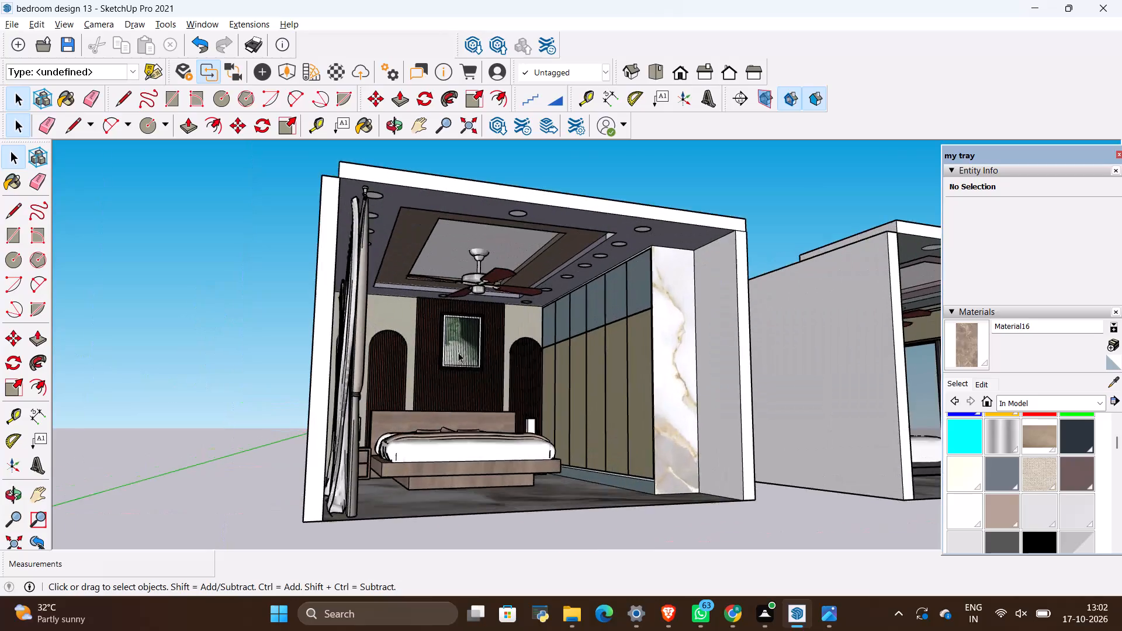
Inspect the first bedroom's interior, examining the recessed ceiling with its fan and downlights, the headboard wall and the wardrobe.
middle_drag(573, 221, 565, 241)
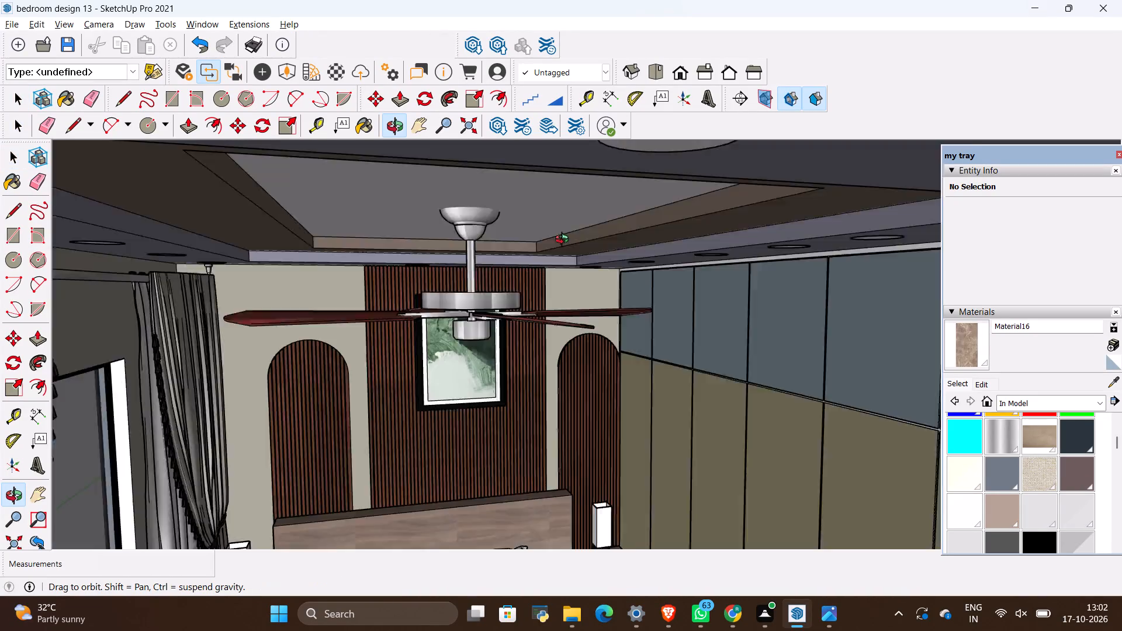
middle_drag(565, 241, 565, 238)
scroll(556, 275, down, 4)
shift+middle_drag(557, 271, 541, 327)
middle_drag(543, 321, 543, 315)
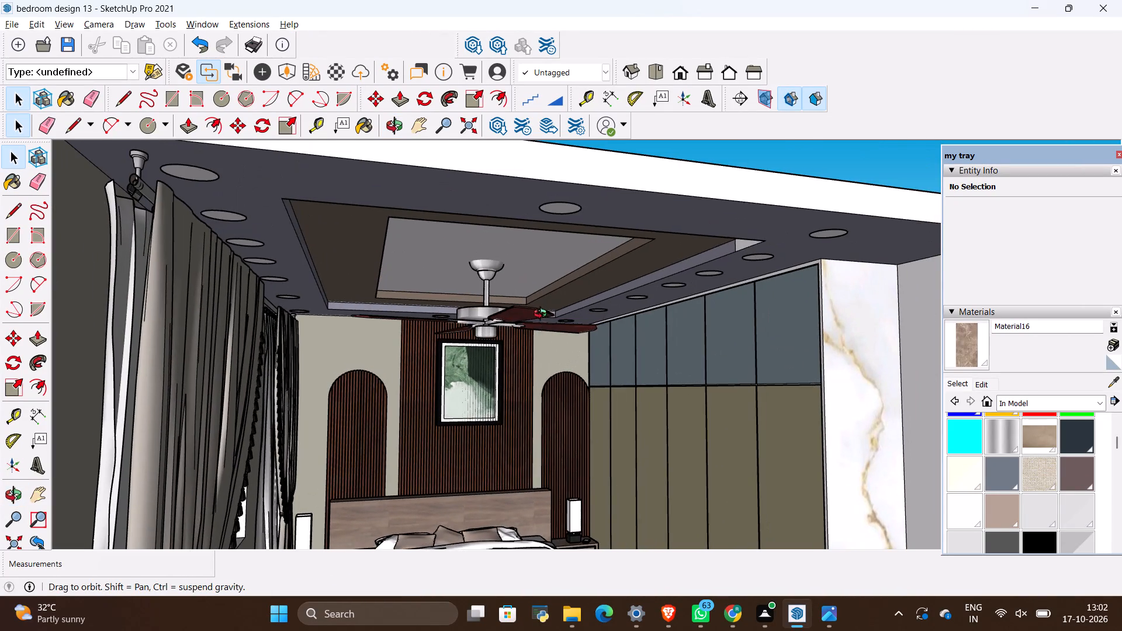
middle_drag(543, 315, 548, 265)
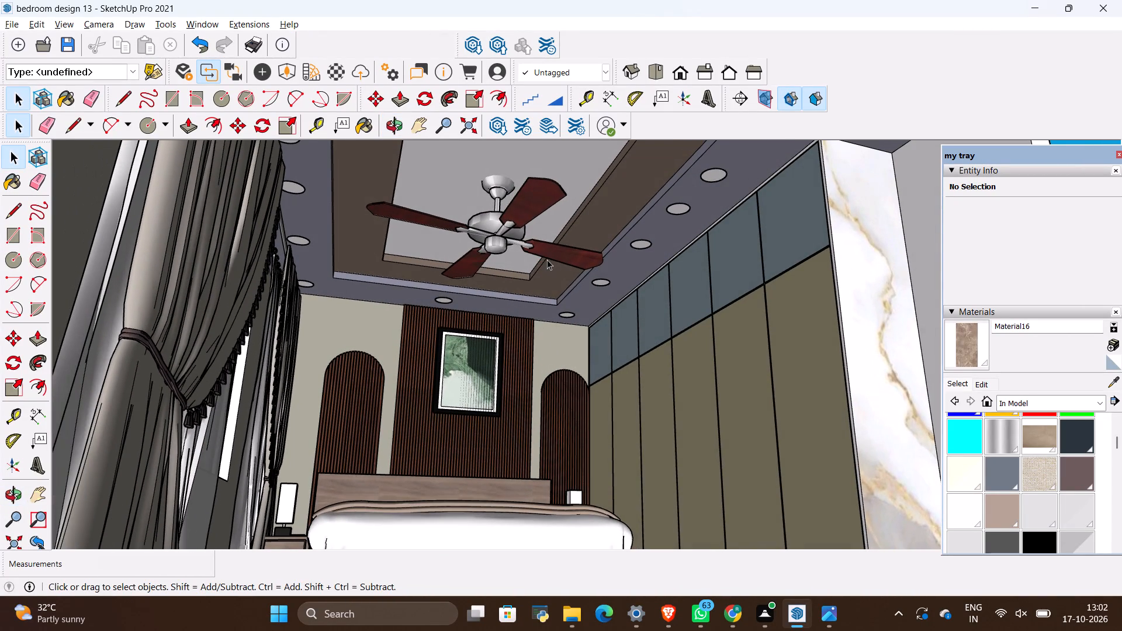
scroll(547, 256, down, 1)
scroll(581, 306, down, 1)
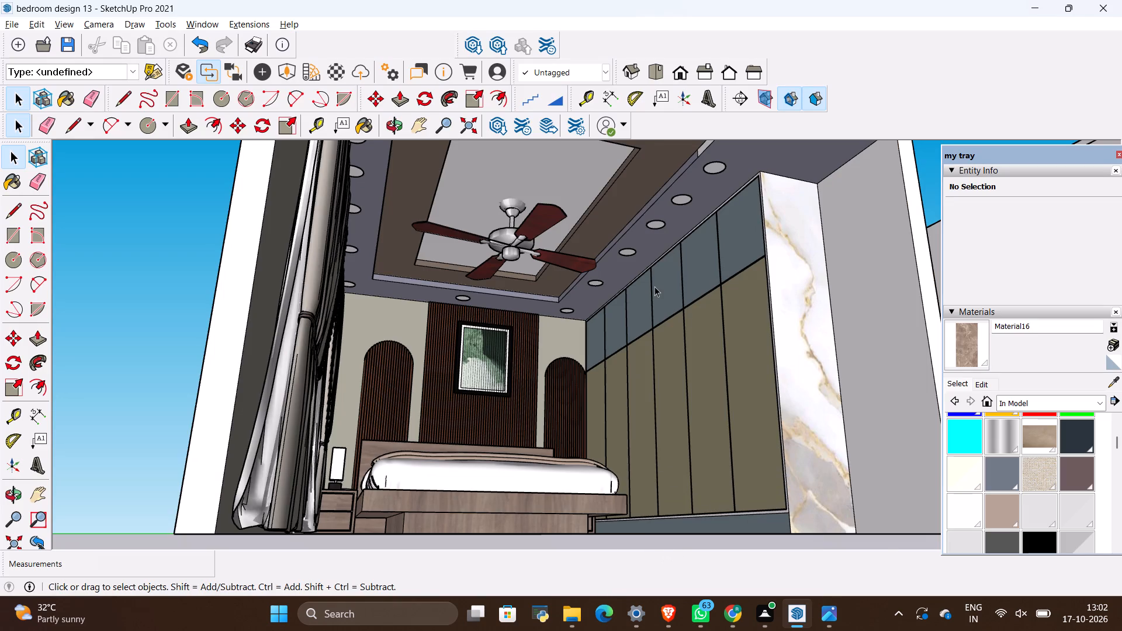
scroll(656, 286, up, 2)
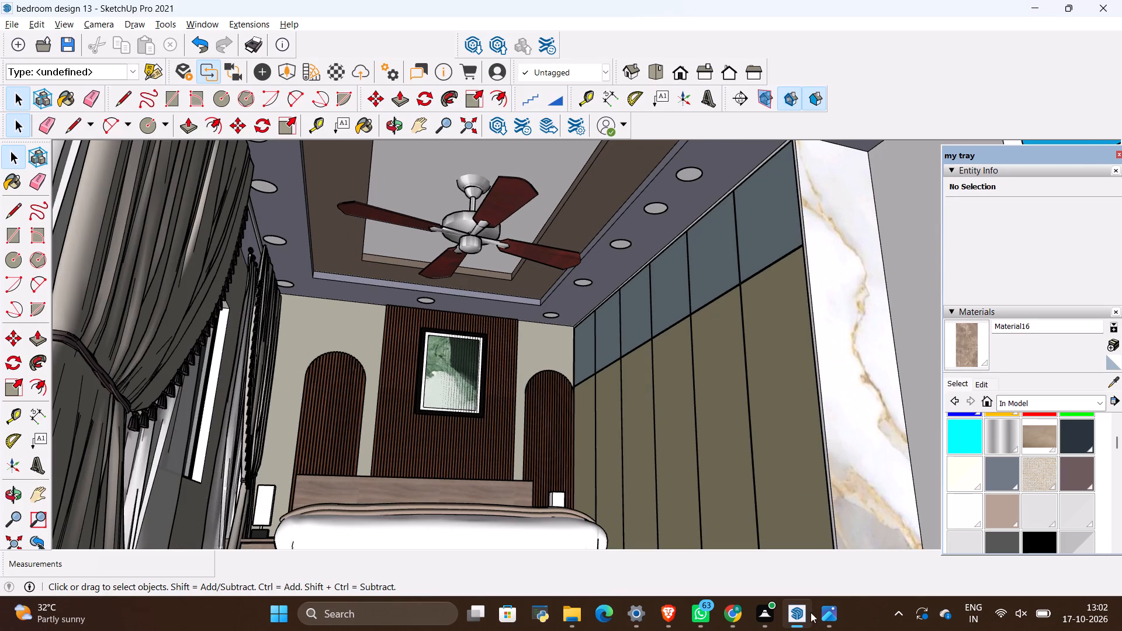